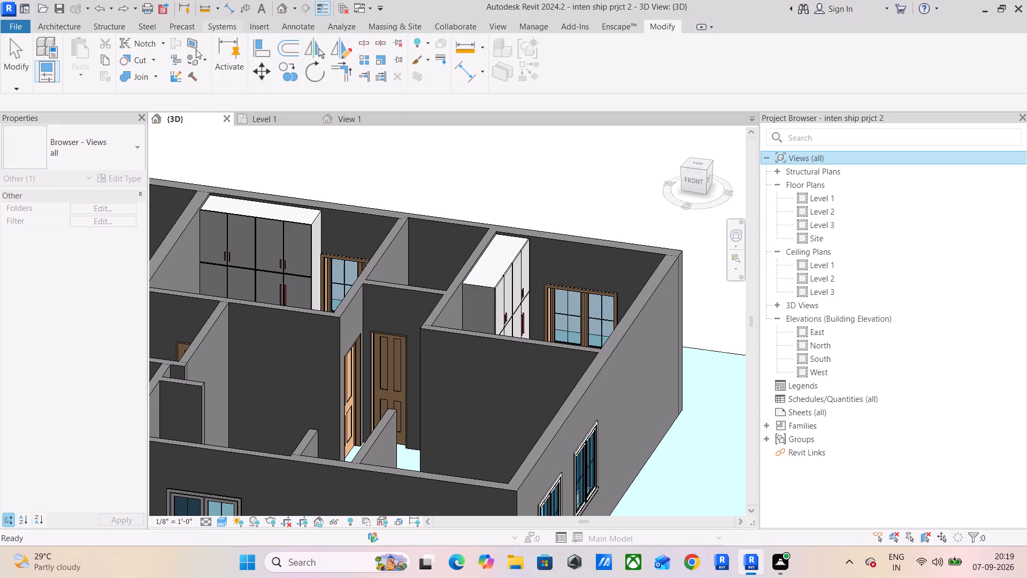
Open the Level 1 floor plan, dismiss the save reminder without saving, and examine the room layout on both sides of the staircase.
click(263, 119)
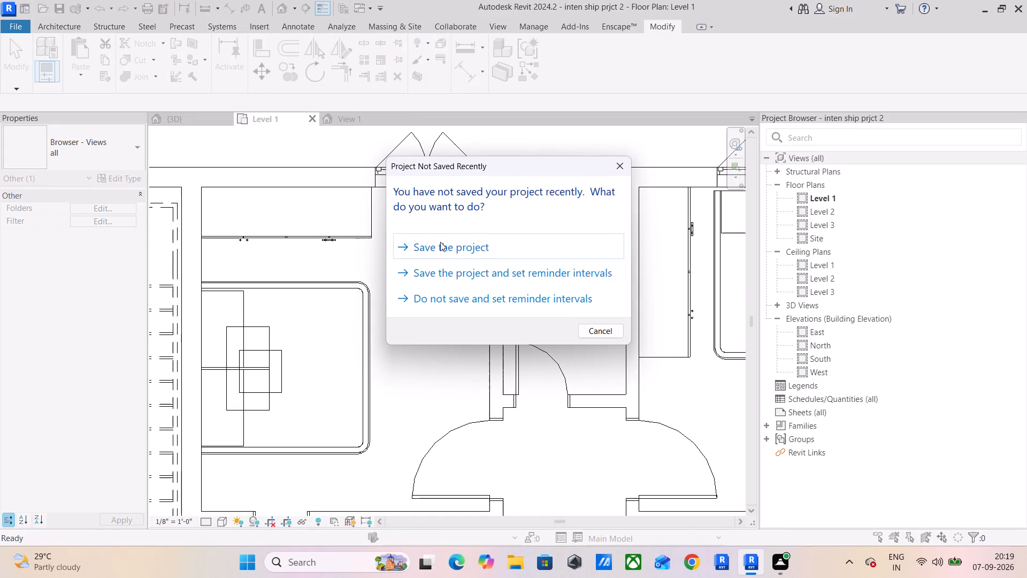
click(625, 166)
scroll(512, 211, down, 3)
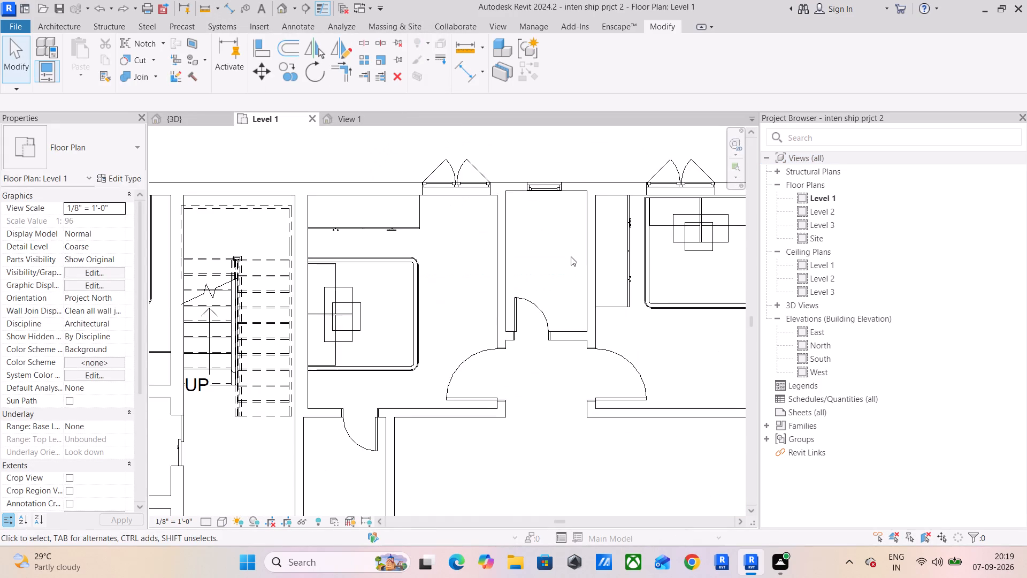
middle_drag(571, 256, 447, 204)
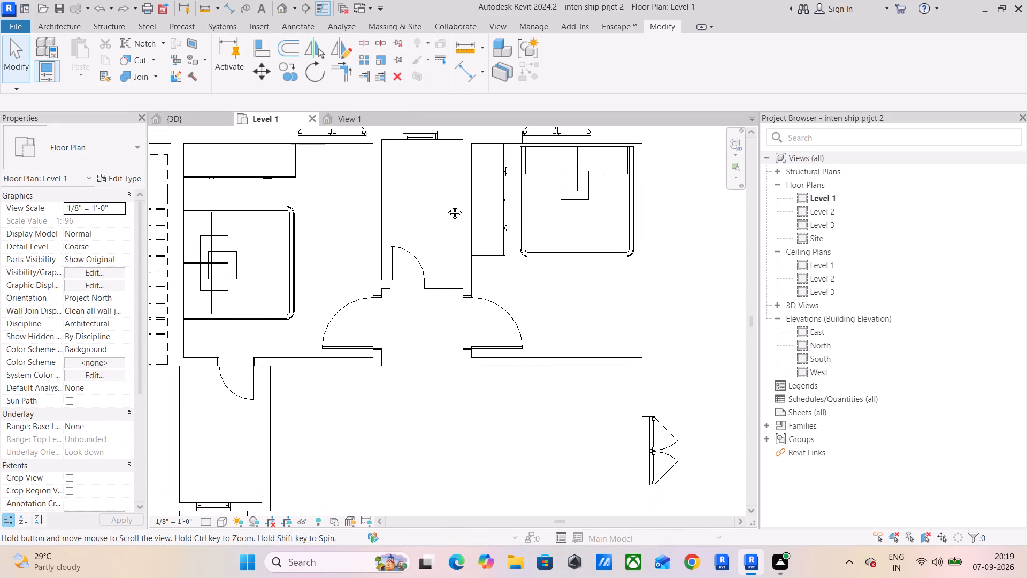
middle_drag(447, 204, 446, 214)
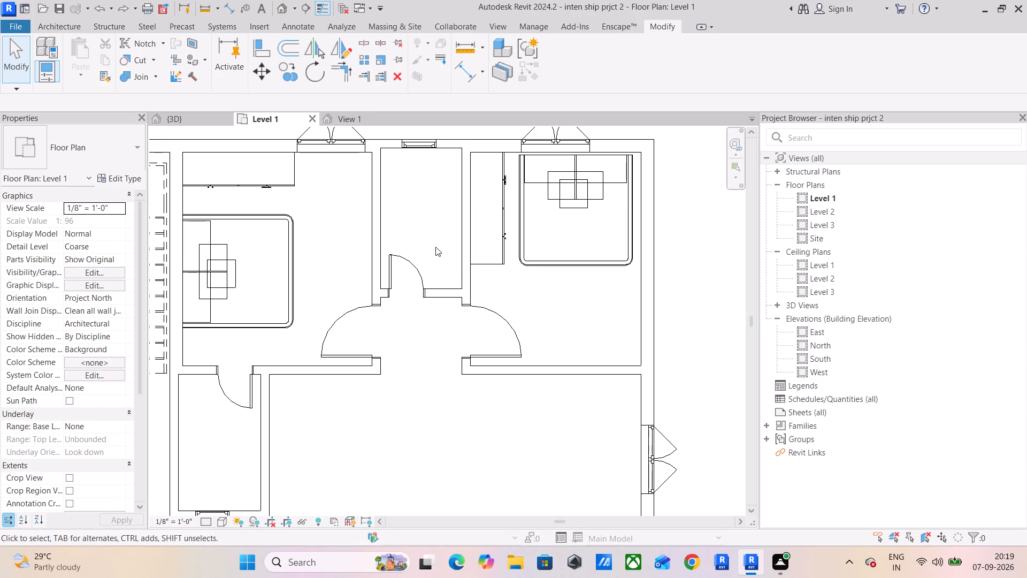
scroll(600, 252, down, 2)
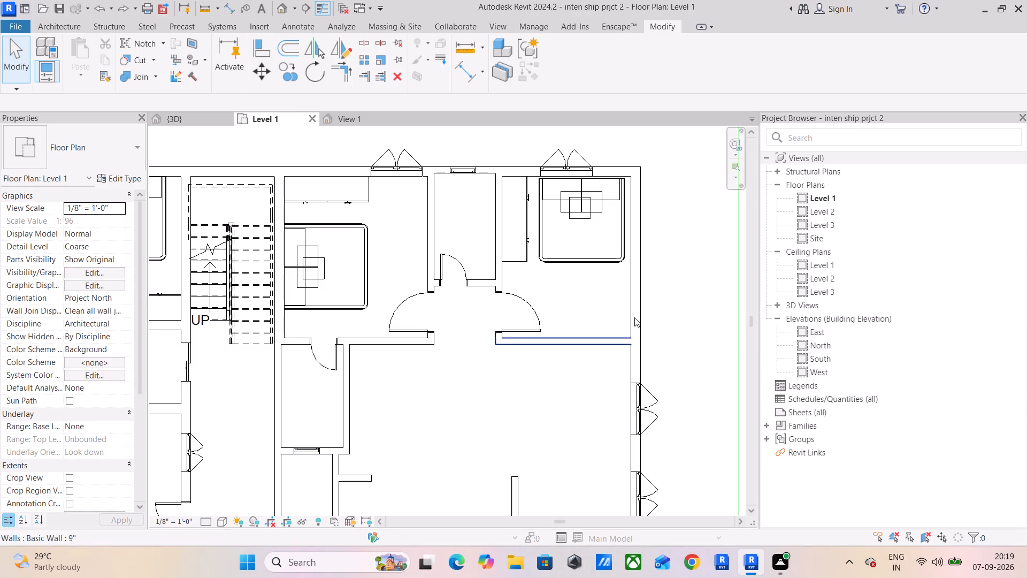
middle_drag(667, 303, 711, 248)
scroll(644, 272, down, 3)
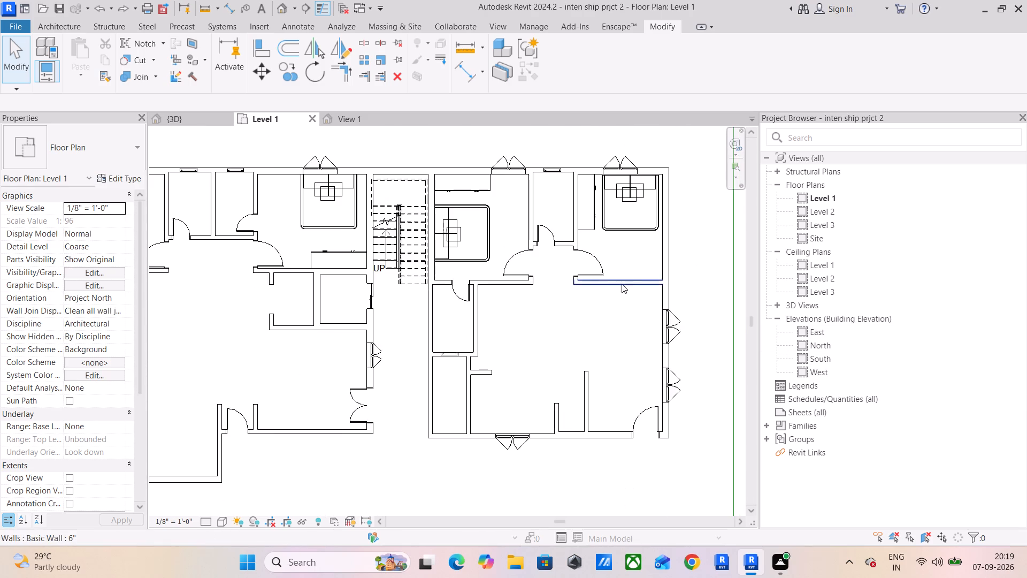
middle_drag(535, 335, 681, 323)
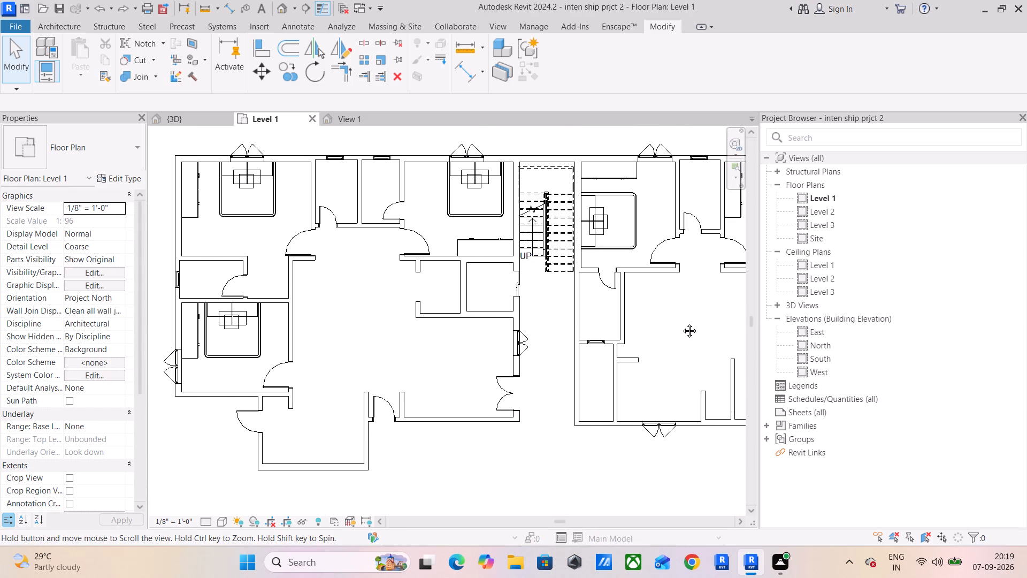
middle_drag(681, 323, 680, 320)
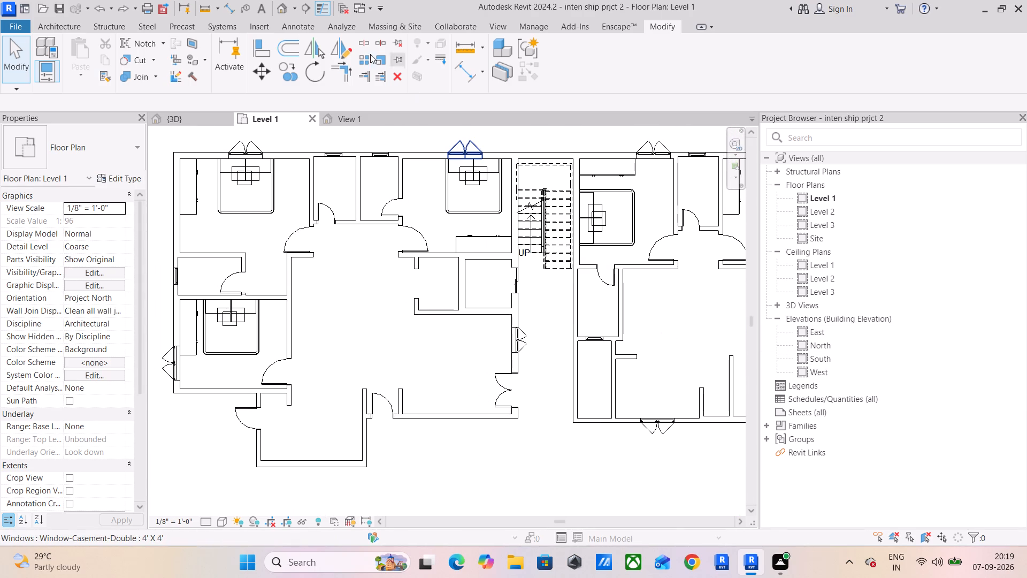
Start placing a component and, for loading a family, browse to the US folder in the RVT 2024 English-Imperial library under ProgramData.
click(69, 29)
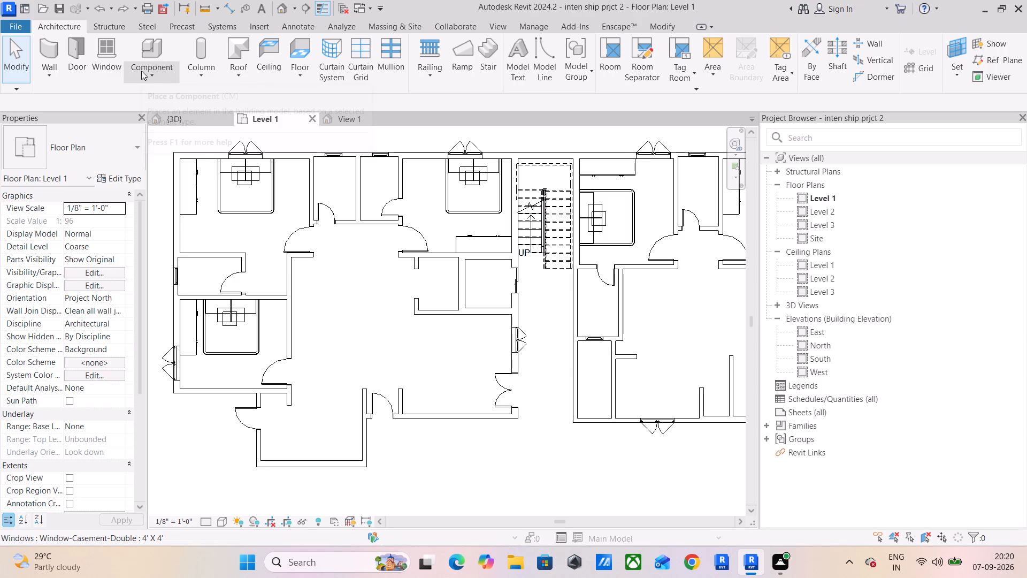
click(147, 72)
click(180, 103)
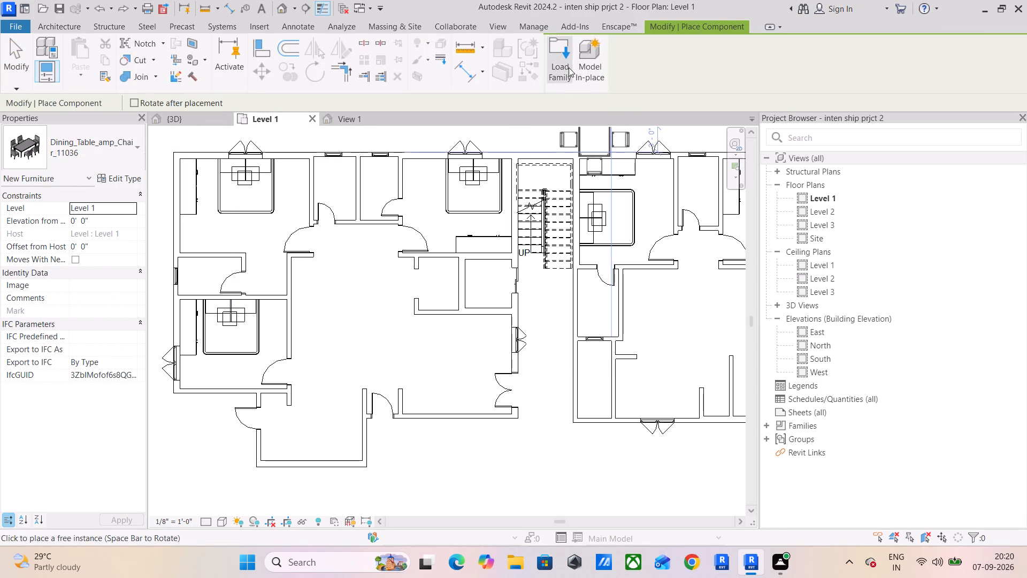
click(555, 63)
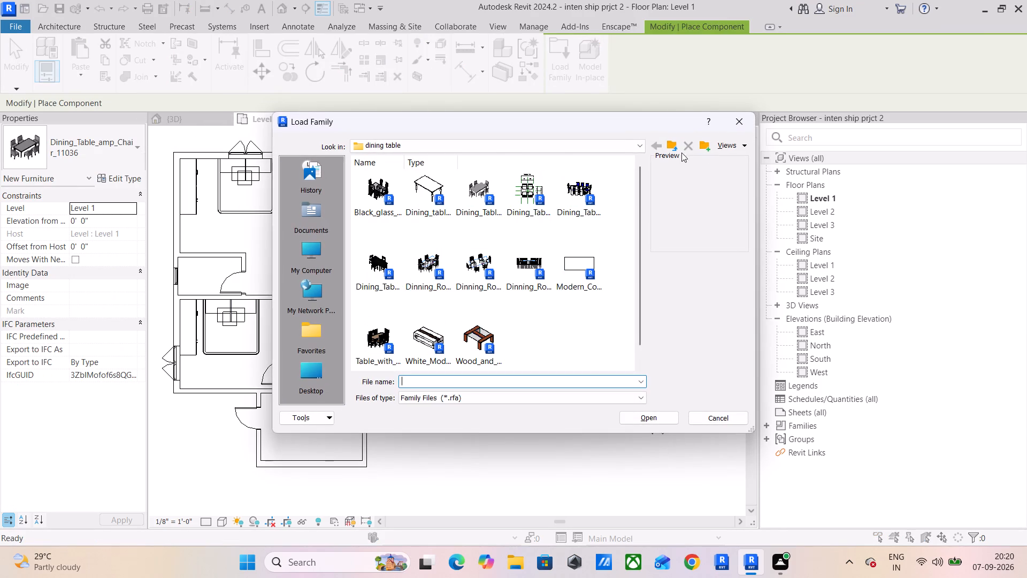
click(672, 144)
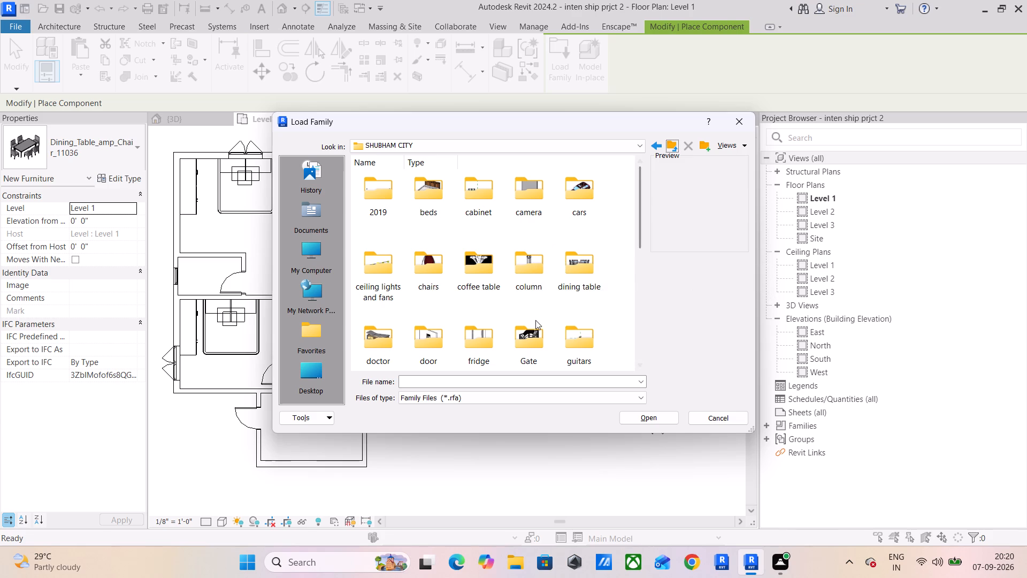
click(669, 147)
click(669, 147)
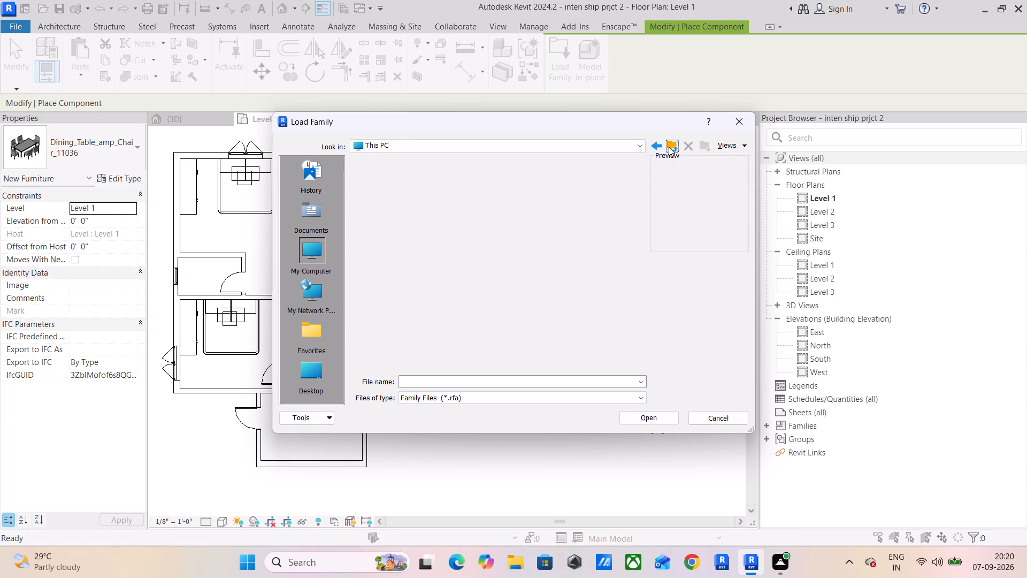
double_click(362, 212)
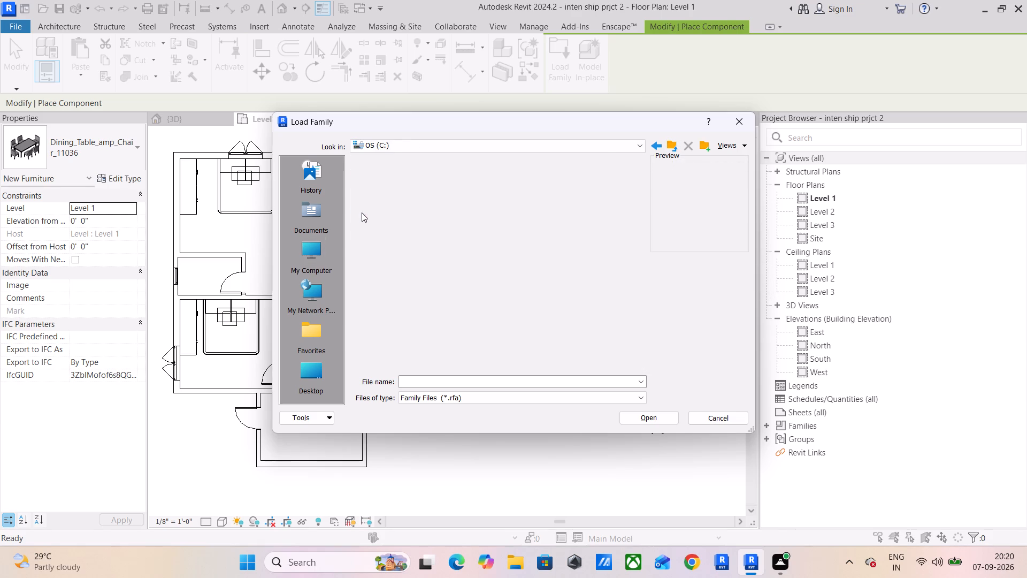
double_click(517, 265)
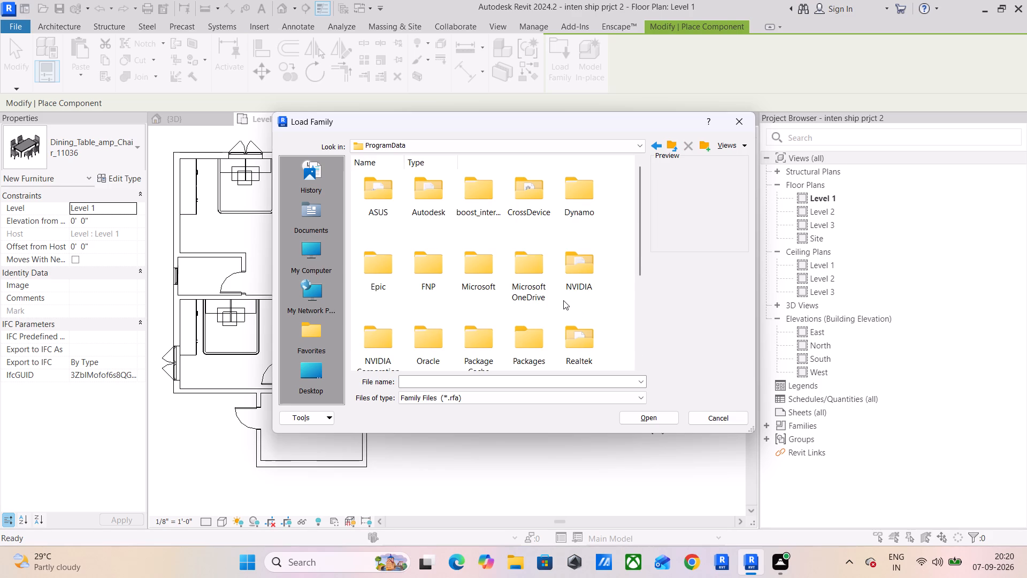
double_click(421, 207)
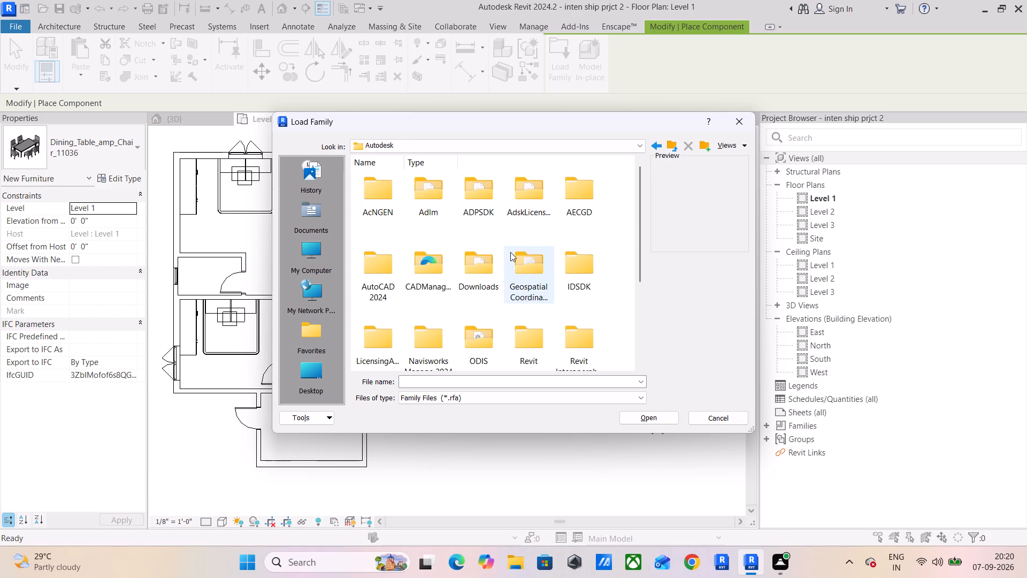
scroll(510, 252, down, 6)
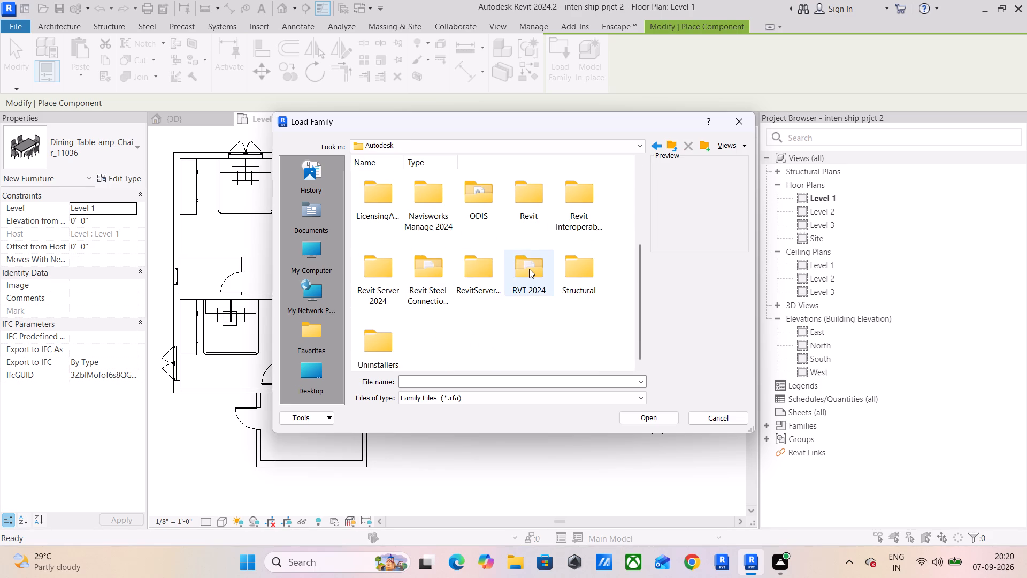
double_click(529, 269)
double_click(585, 212)
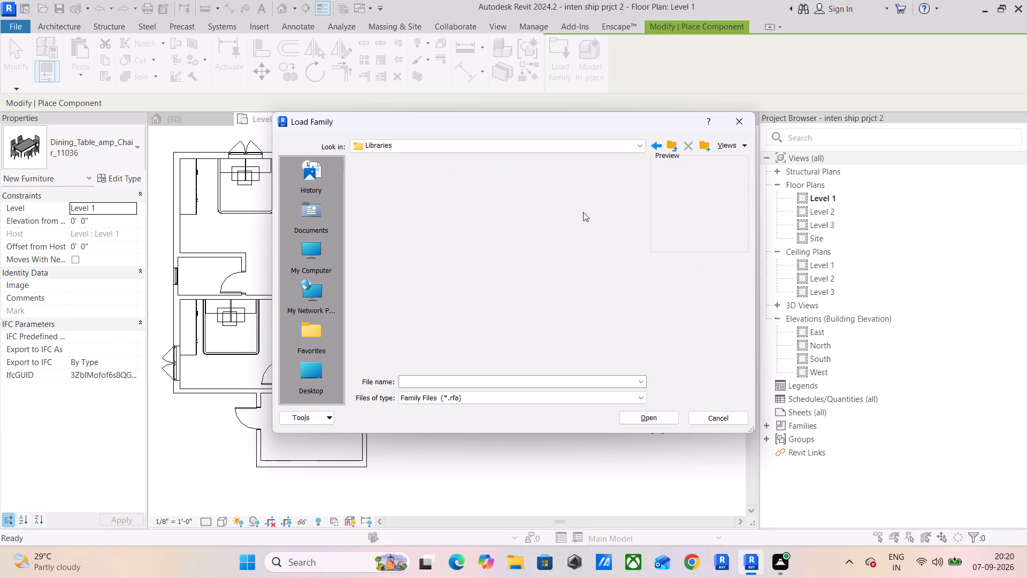
double_click(527, 193)
double_click(389, 204)
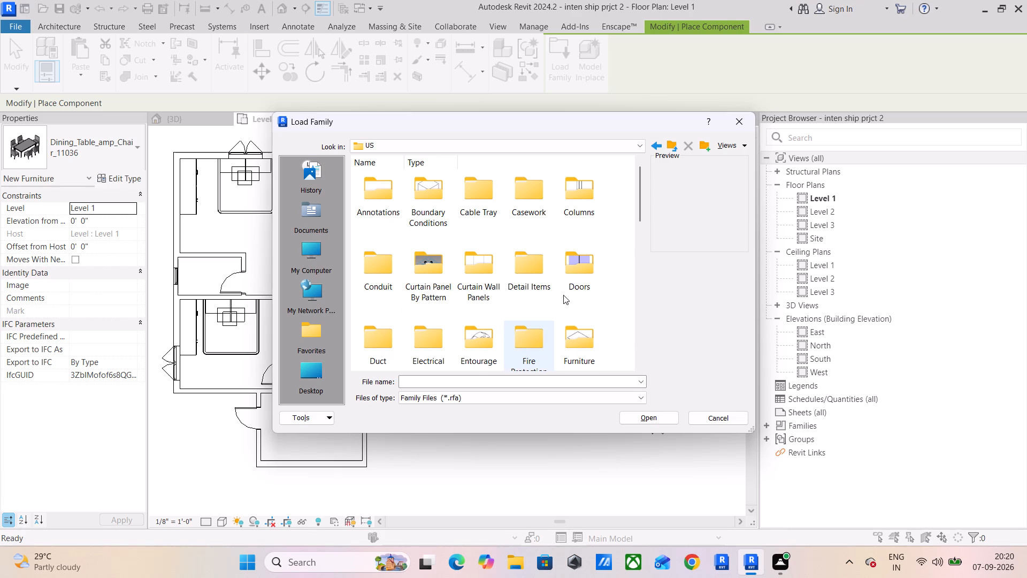
Examine the family category folders in the US library for a suitable furnishing category.
scroll(563, 295, down, 1)
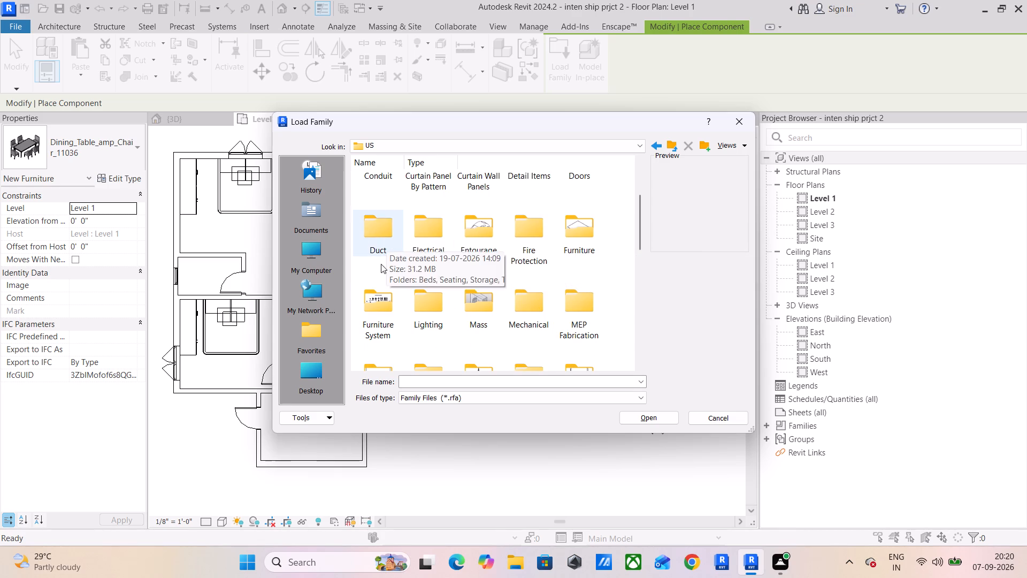
scroll(417, 308, down, 1)
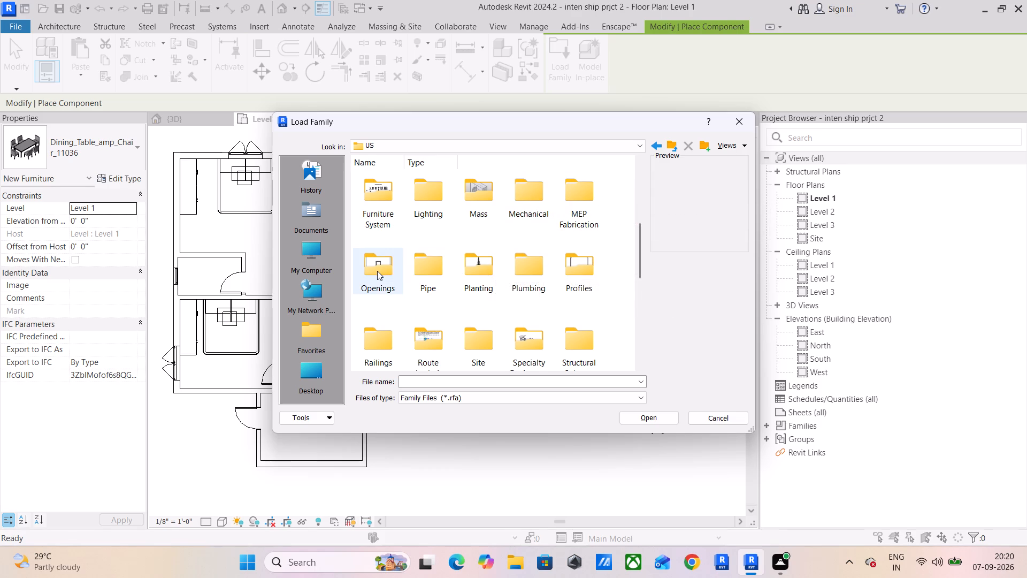
scroll(378, 275, down, 1)
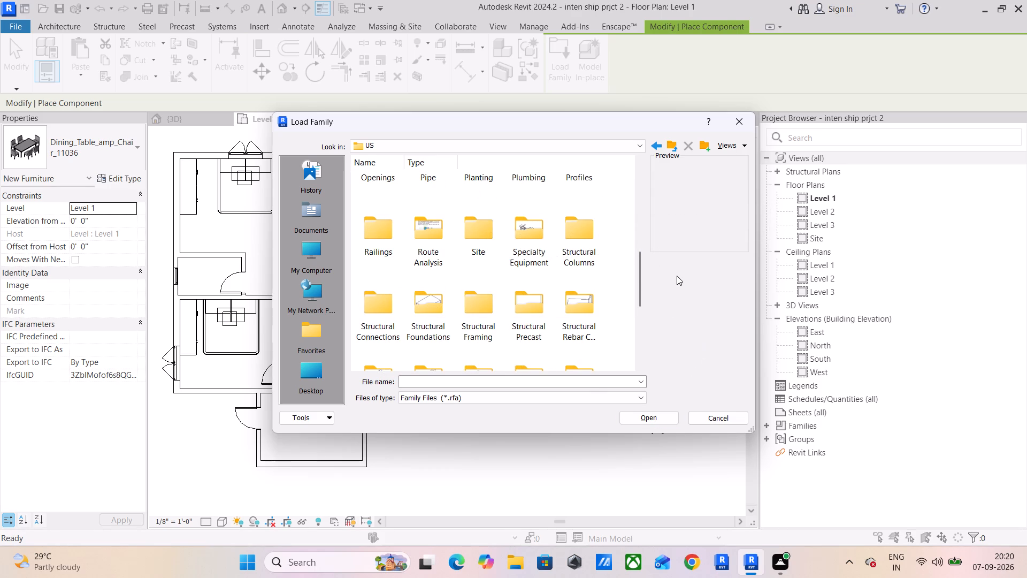
scroll(609, 287, down, 1)
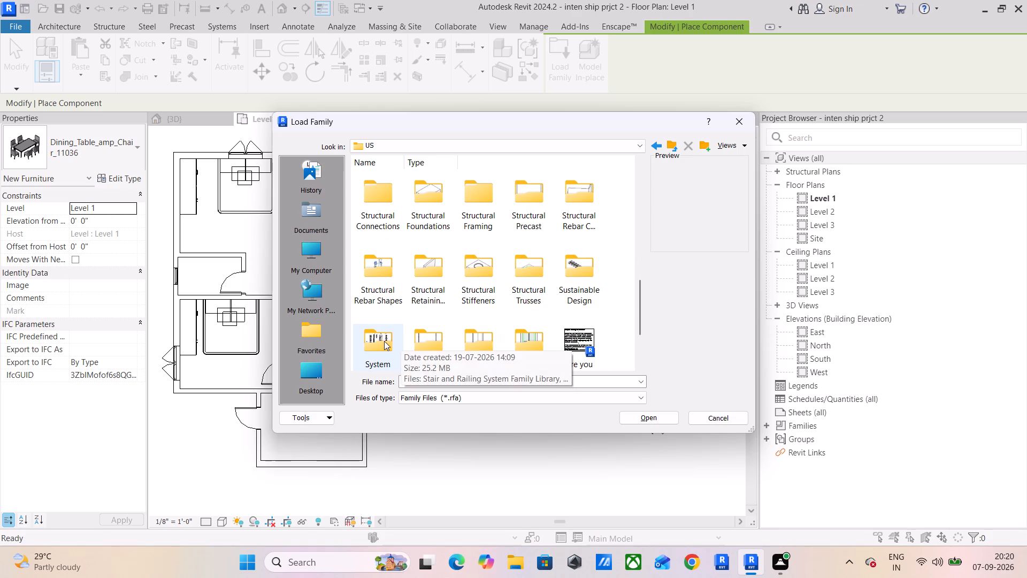
scroll(484, 339, down, 1)
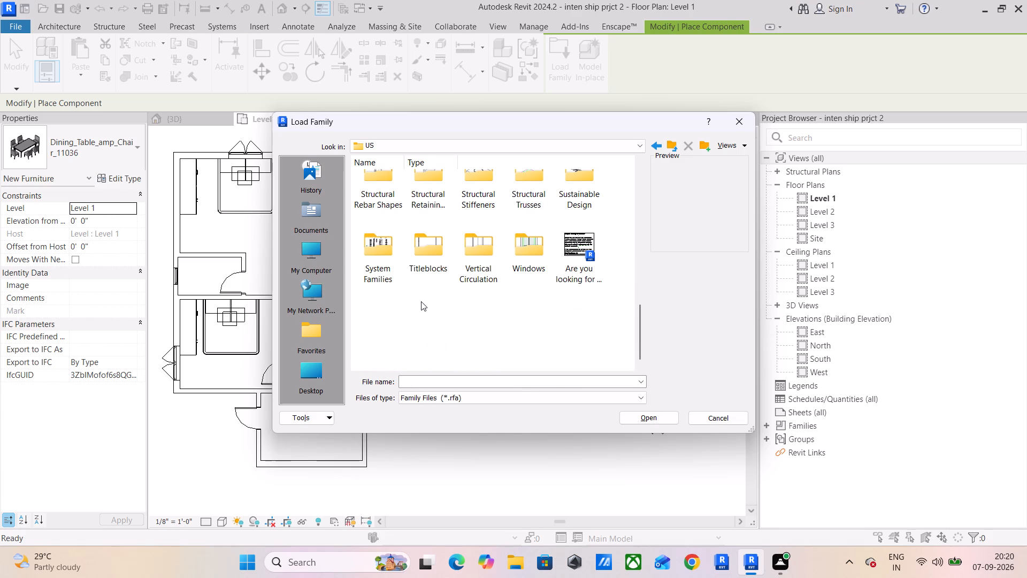
scroll(421, 301, up, 5)
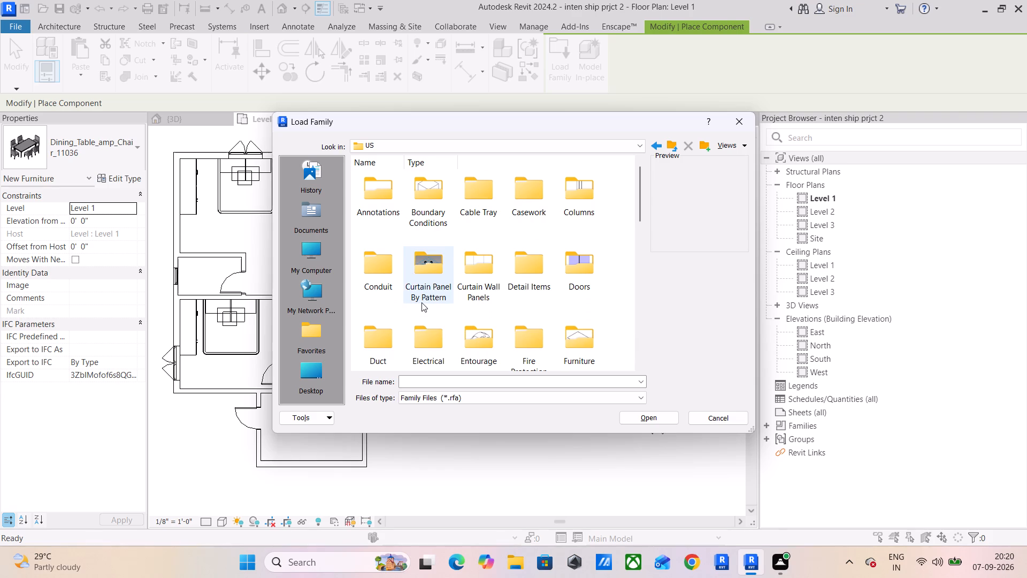
scroll(421, 302, up, 4)
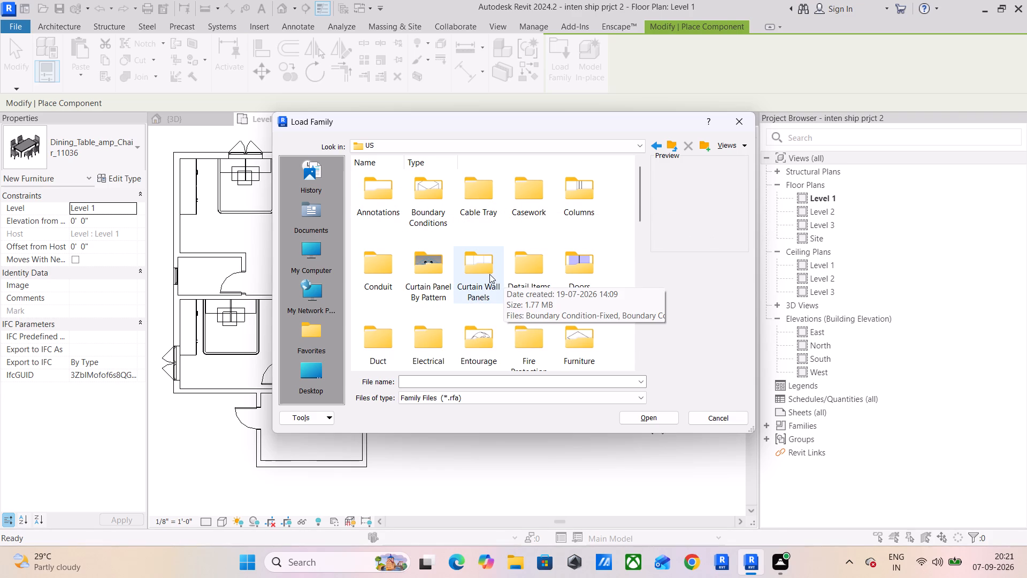
Open the Tables subfolder of the Furniture category and examine the table families offered.
scroll(383, 288, down, 1)
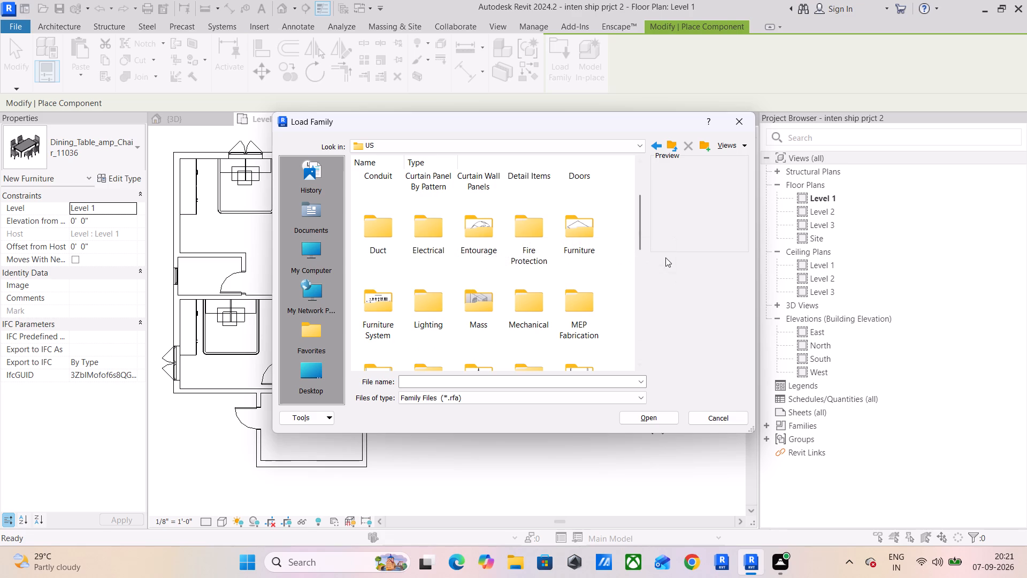
double_click(584, 233)
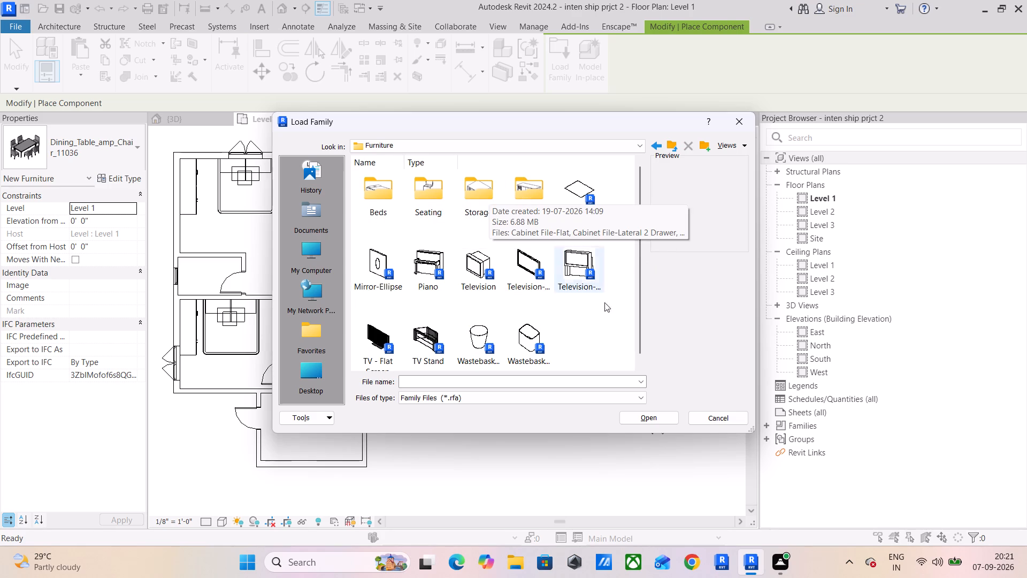
double_click(520, 202)
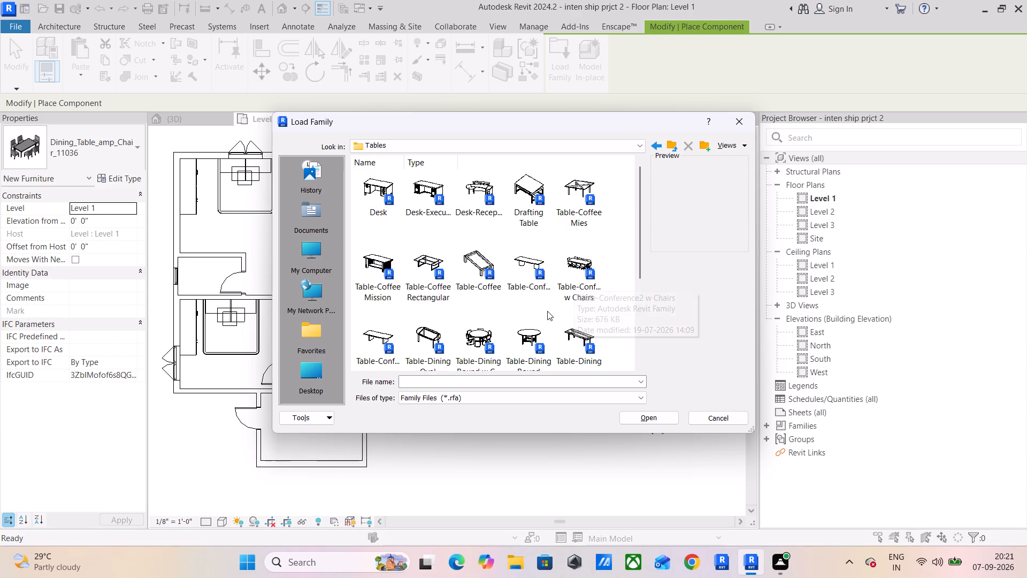
scroll(478, 321, down, 2)
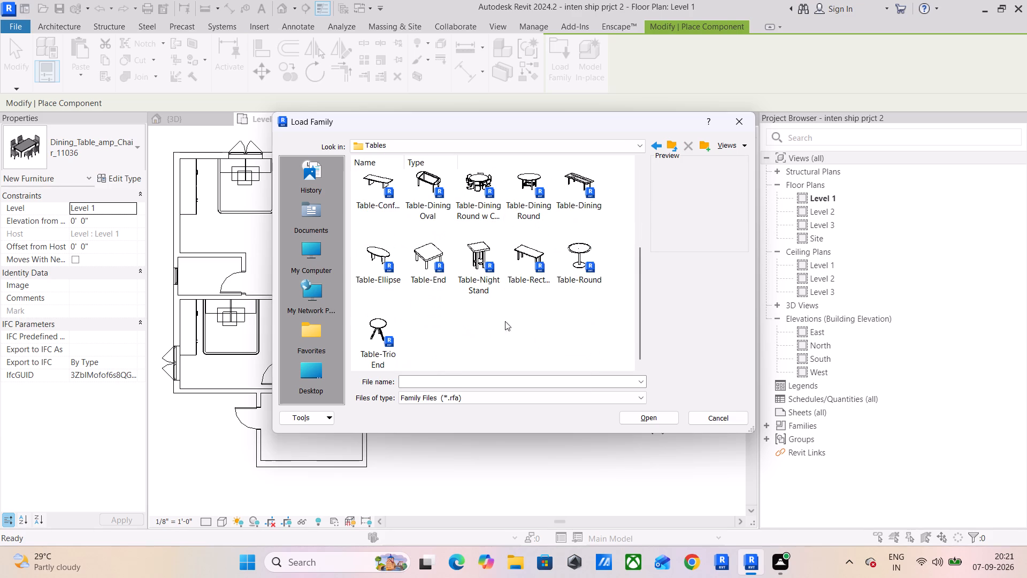
scroll(530, 321, up, 4)
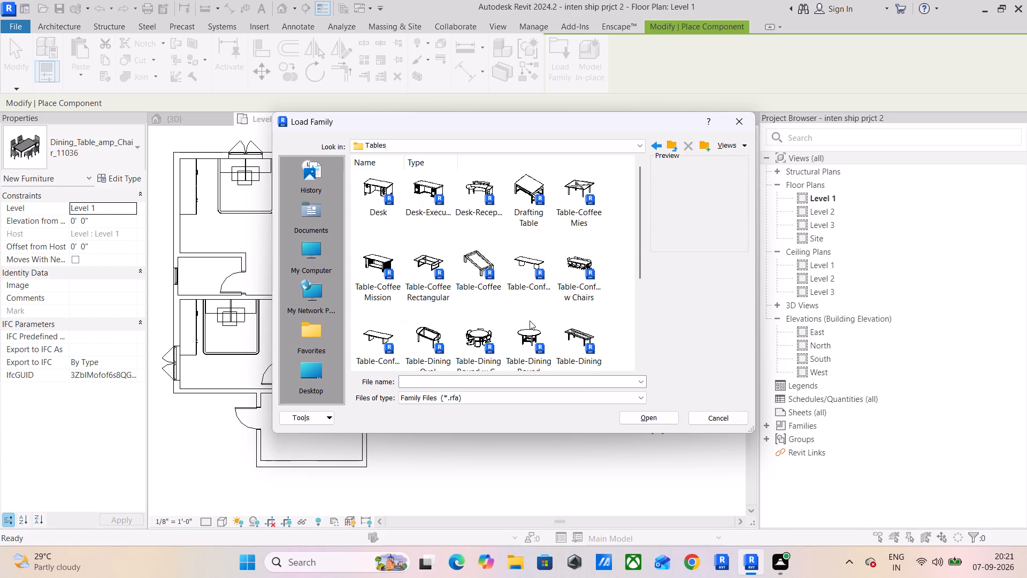
scroll(530, 321, down, 2)
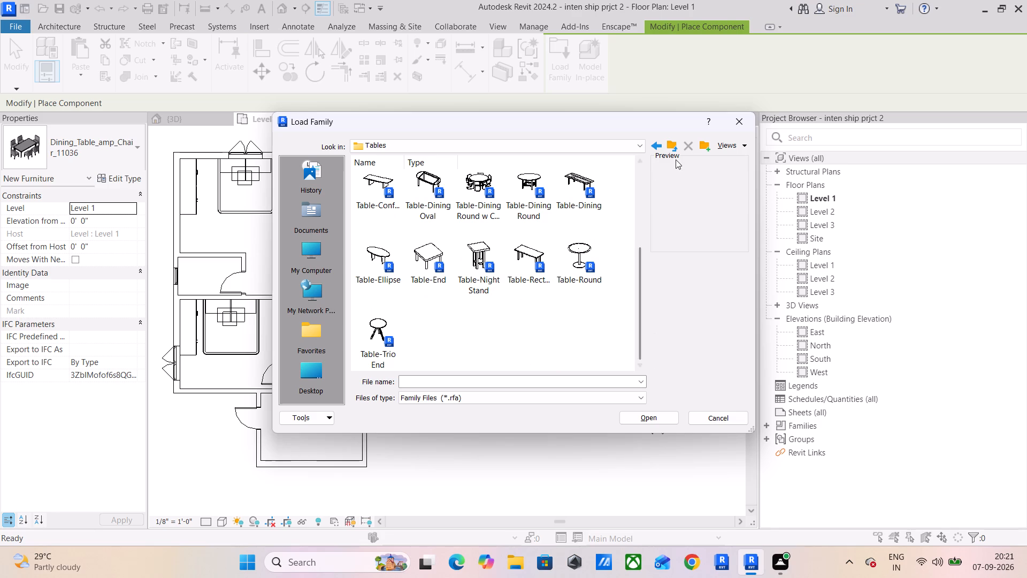
Preview the chair and sofa families in the Furniture category's Seating subfolder and load Sofa-Corbu.
click(676, 146)
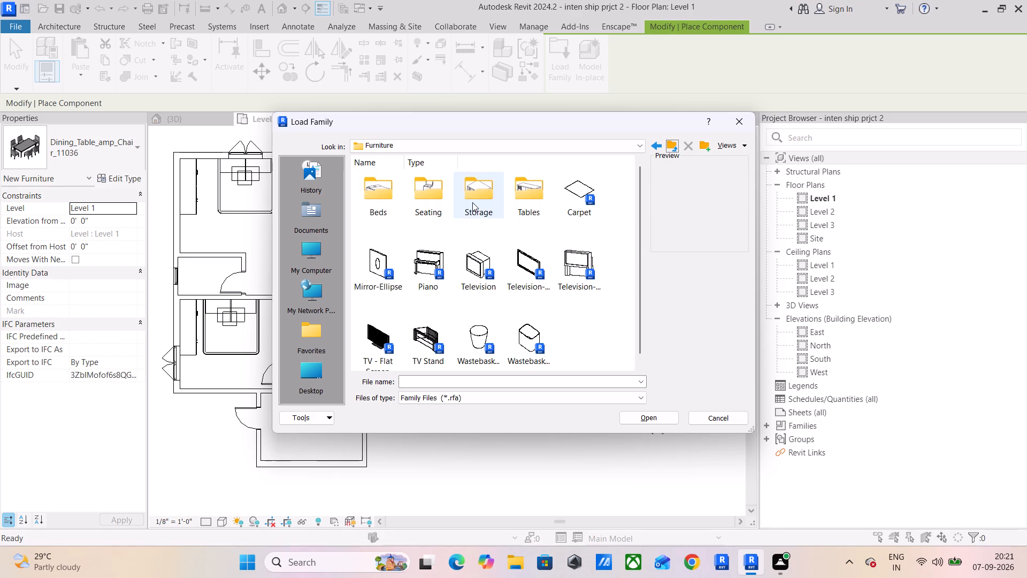
double_click(434, 204)
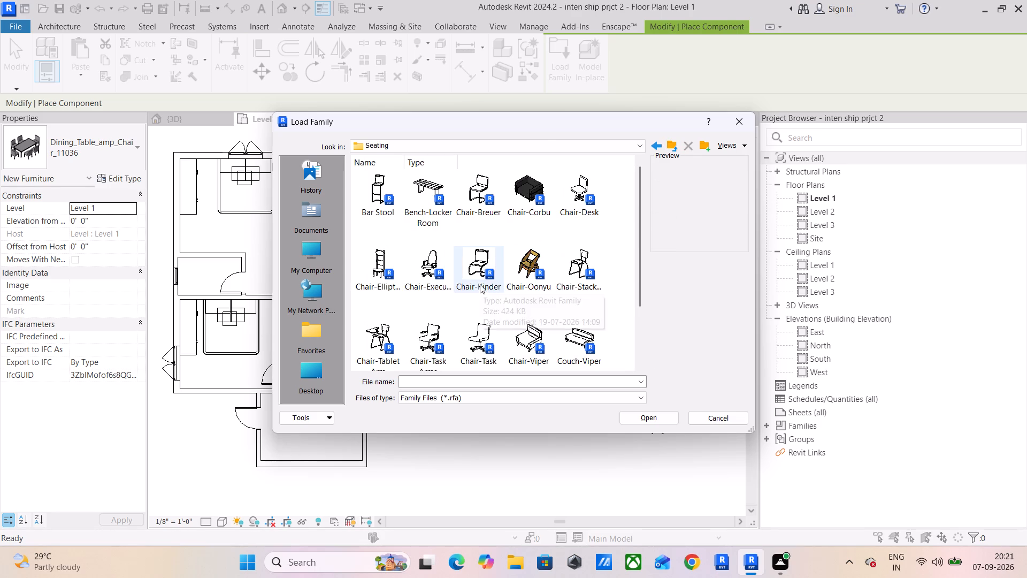
scroll(499, 232, down, 2)
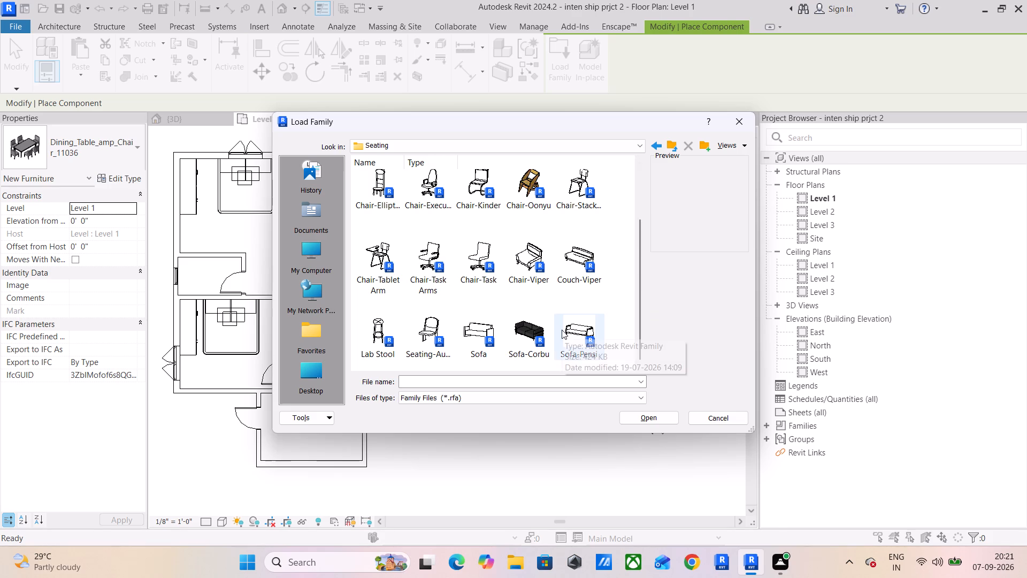
scroll(529, 331, up, 3)
scroll(529, 331, down, 2)
click(529, 331)
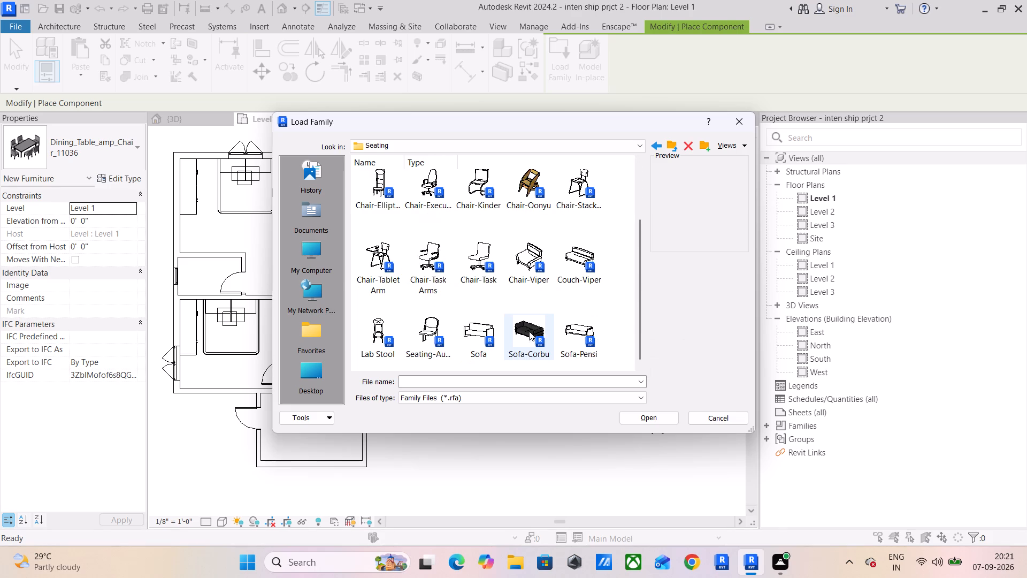
click(568, 316)
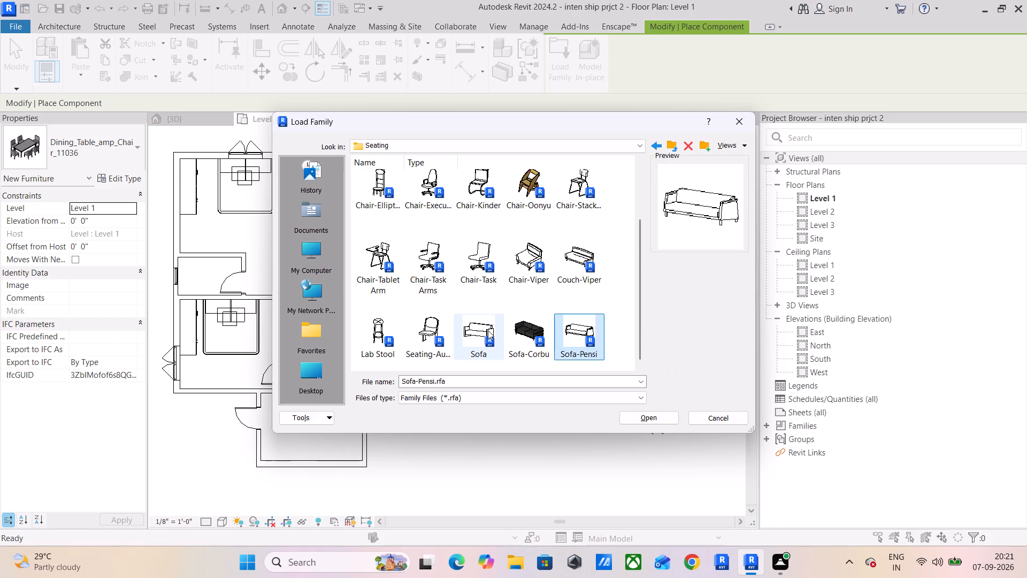
click(476, 331)
click(431, 330)
click(377, 325)
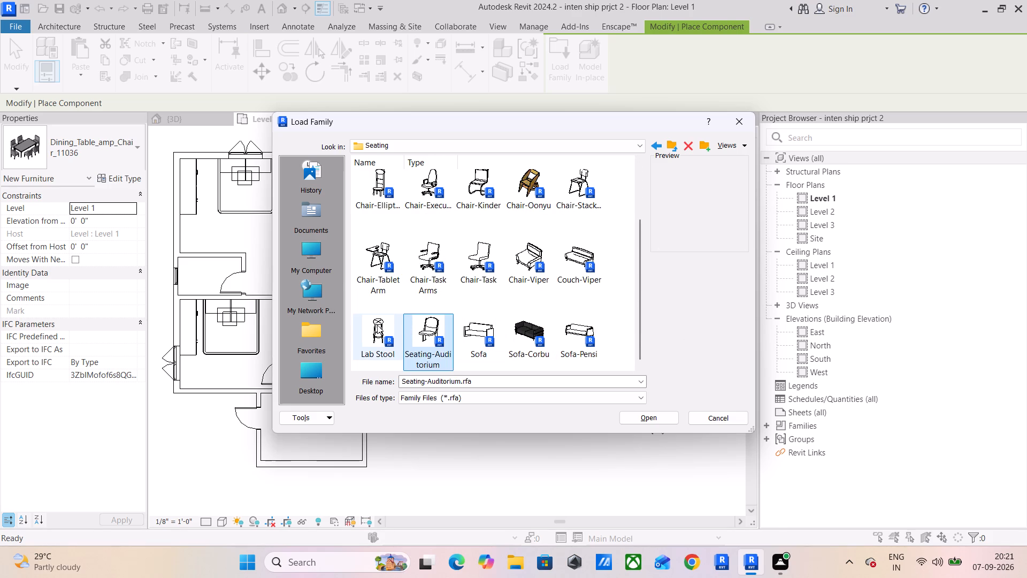
click(373, 251)
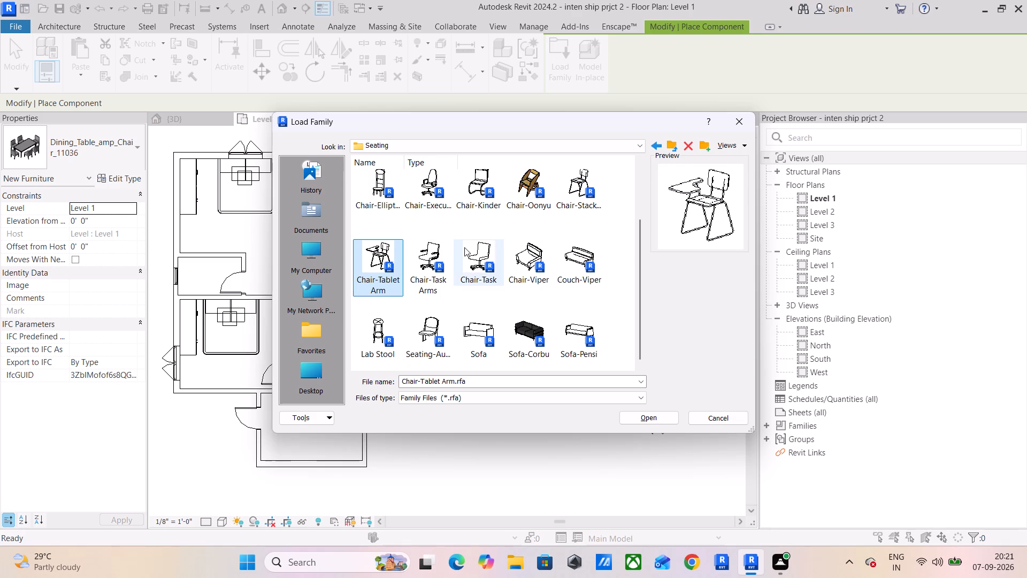
click(431, 244)
click(462, 248)
click(521, 252)
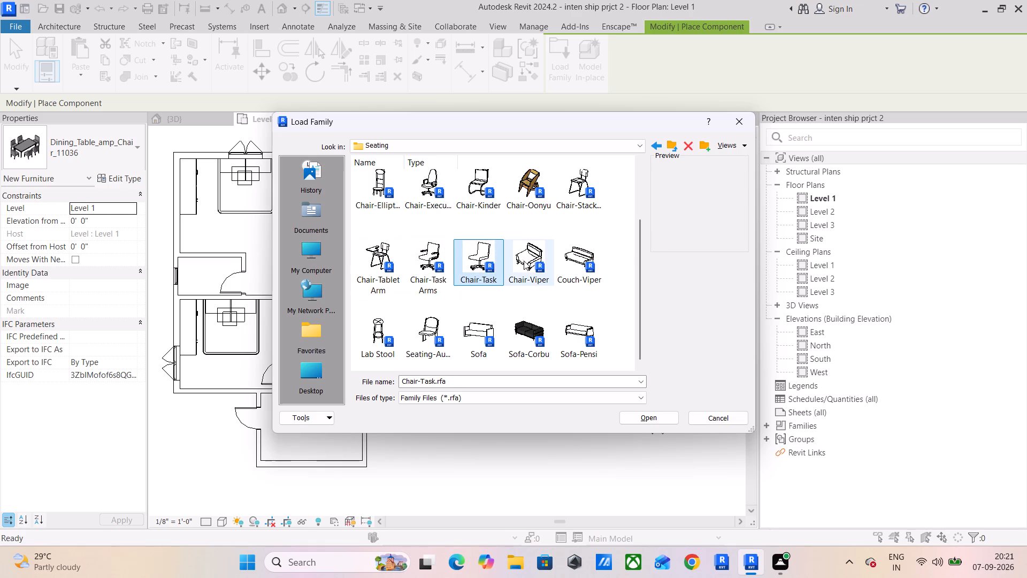
click(530, 328)
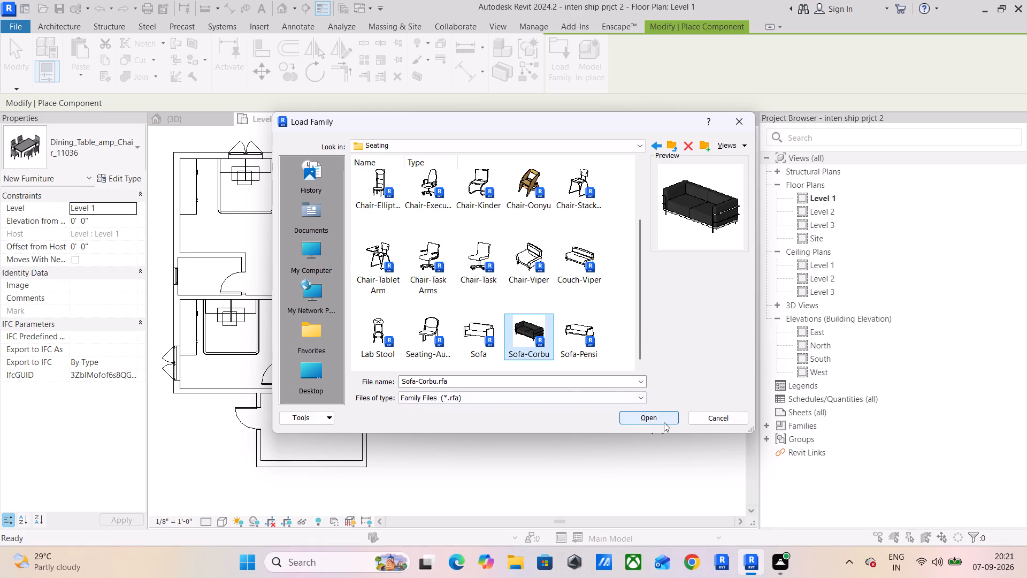
click(664, 422)
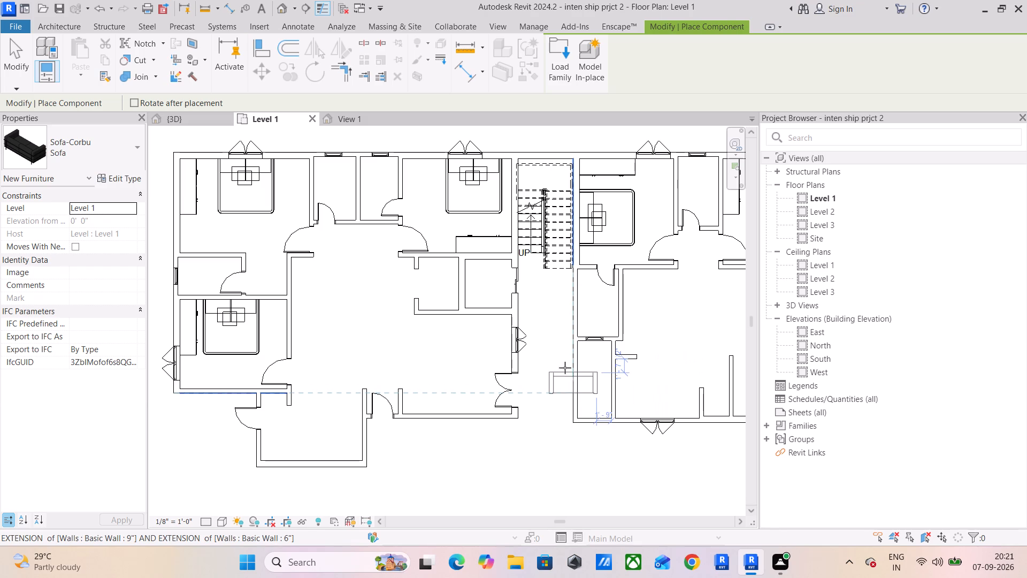
Place a Sofa-Corbu, rotated to stand vertically in plan, about 0' 8 1/4" from the short wall beside the single door in the room west of the stair passage.
middle_drag(591, 361, 339, 348)
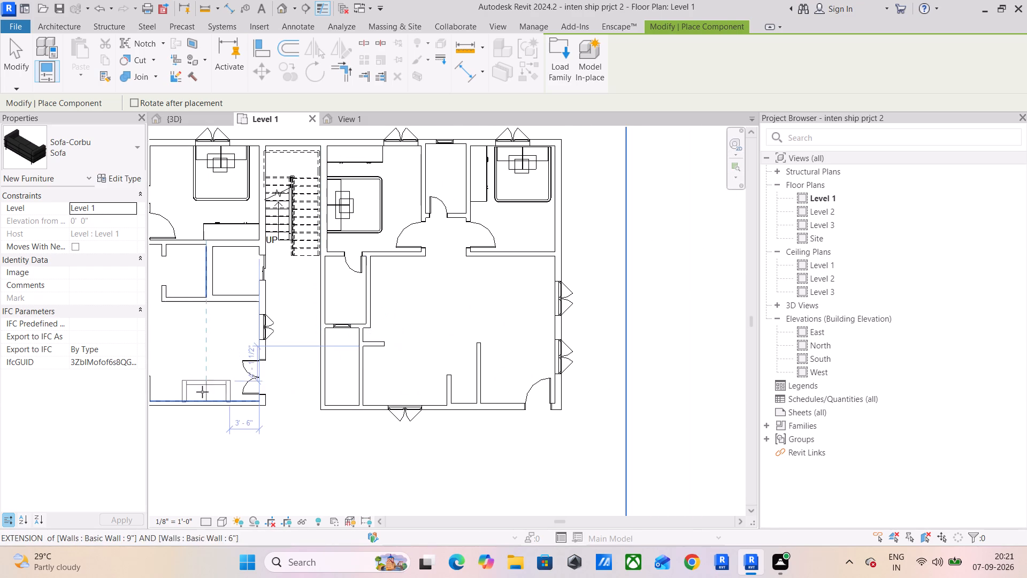
key(space)
key(space)
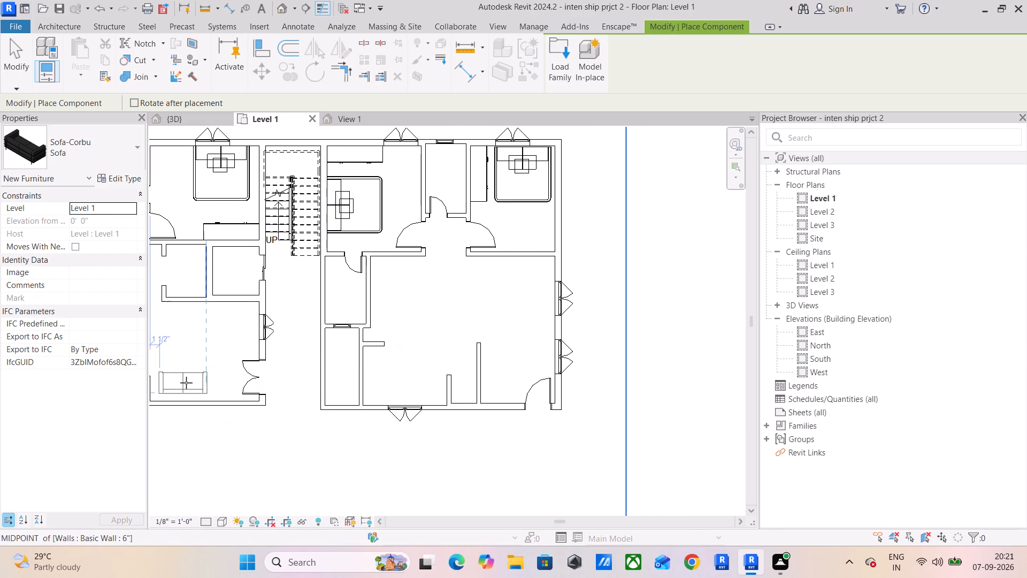
key(space)
key(space)
key(space)
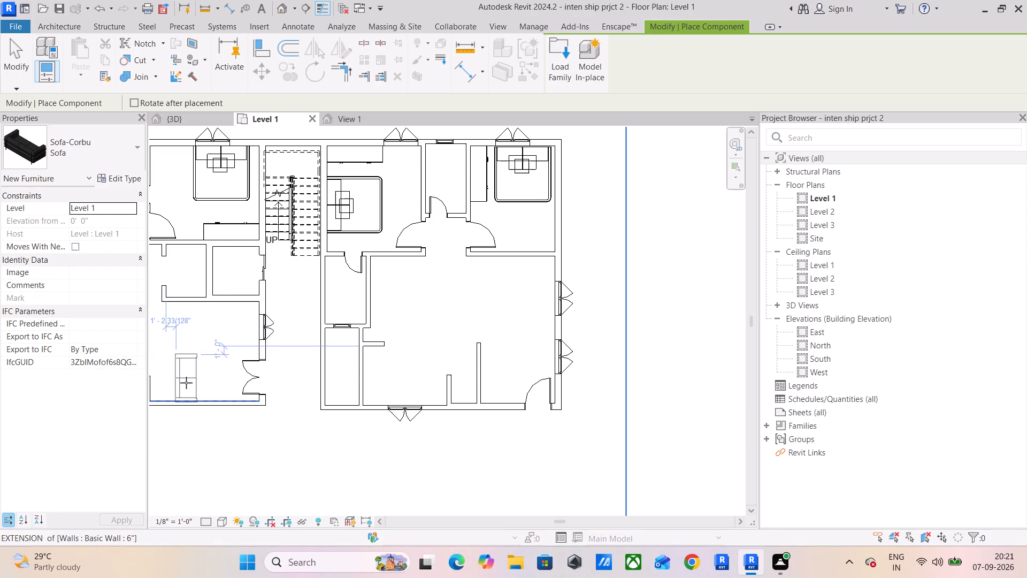
middle_drag(199, 383, 340, 372)
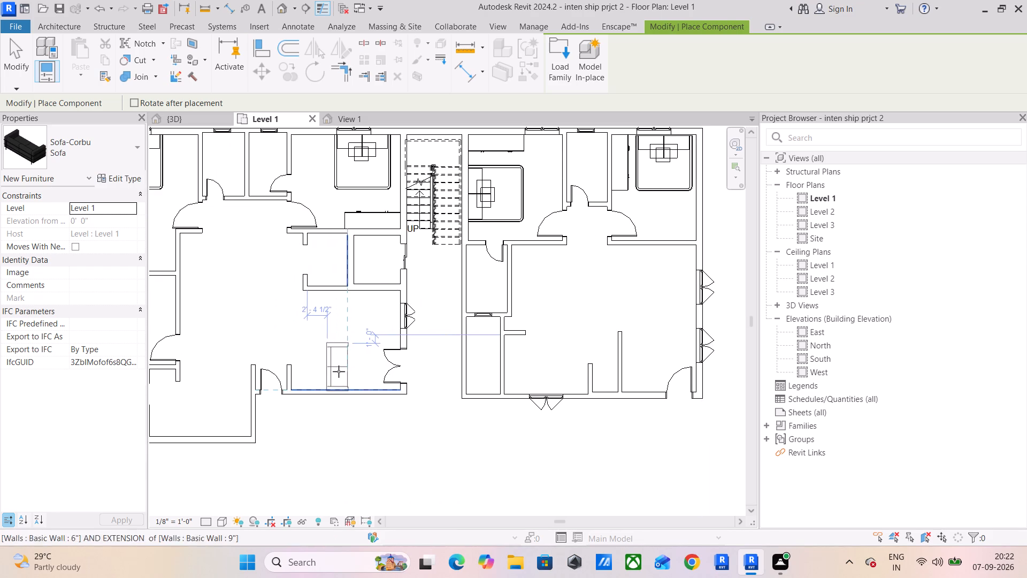
scroll(291, 358, up, 5)
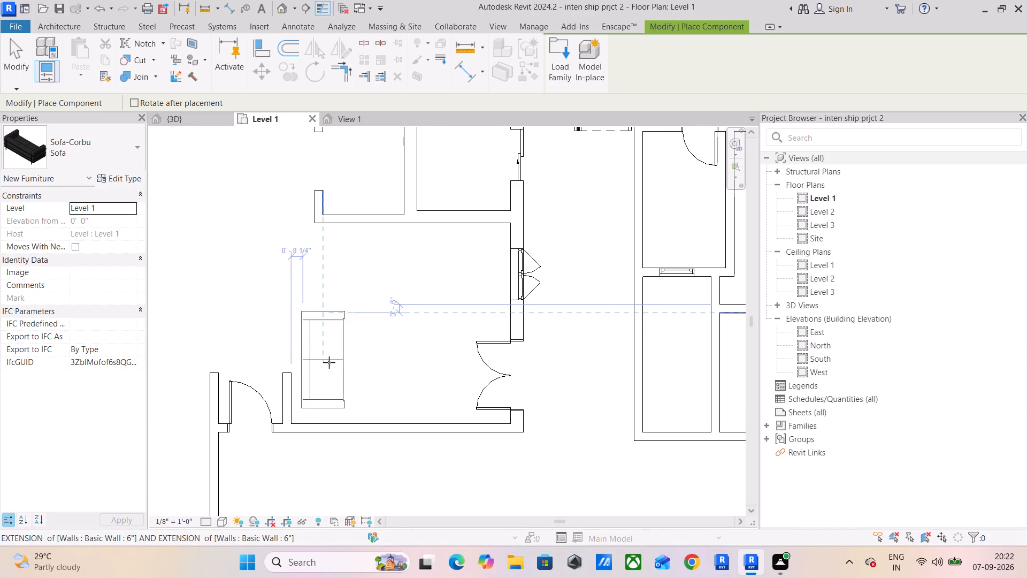
click(325, 366)
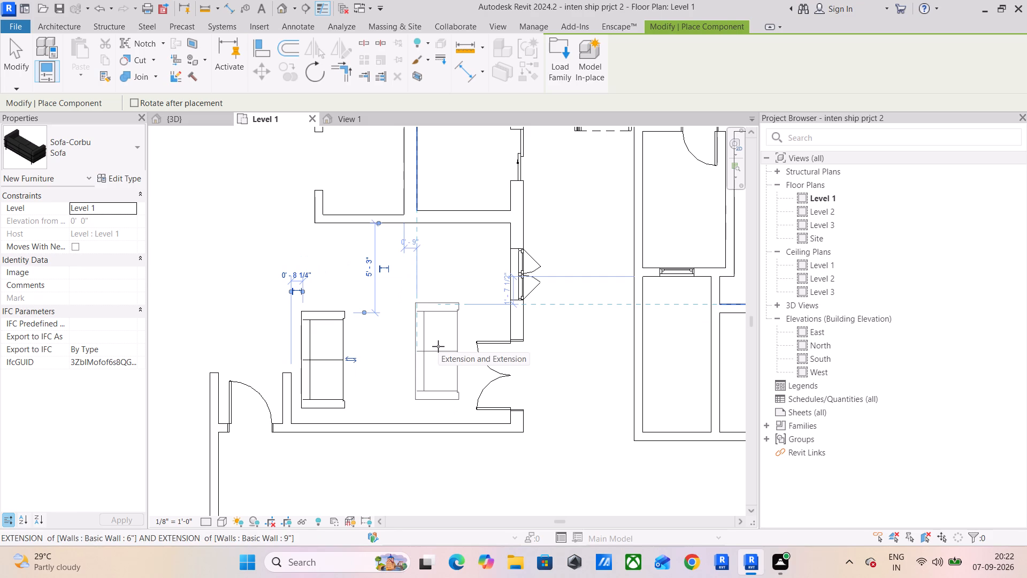
Place a second Sofa-Corbu facing the first, about 0' 6" from the window wall and 5' 6" above the room's lower wall.
key(space)
key(space)
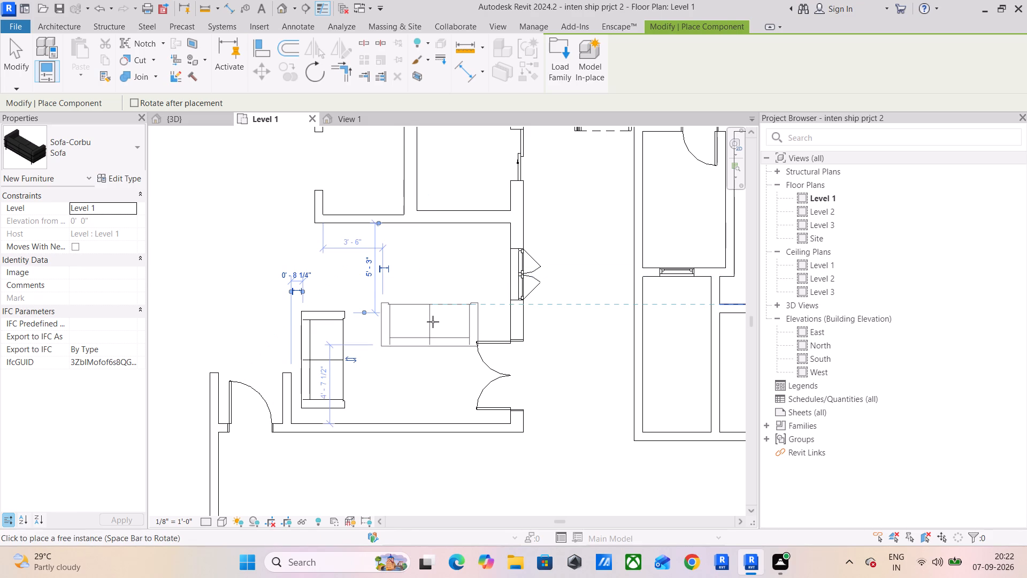
key(space)
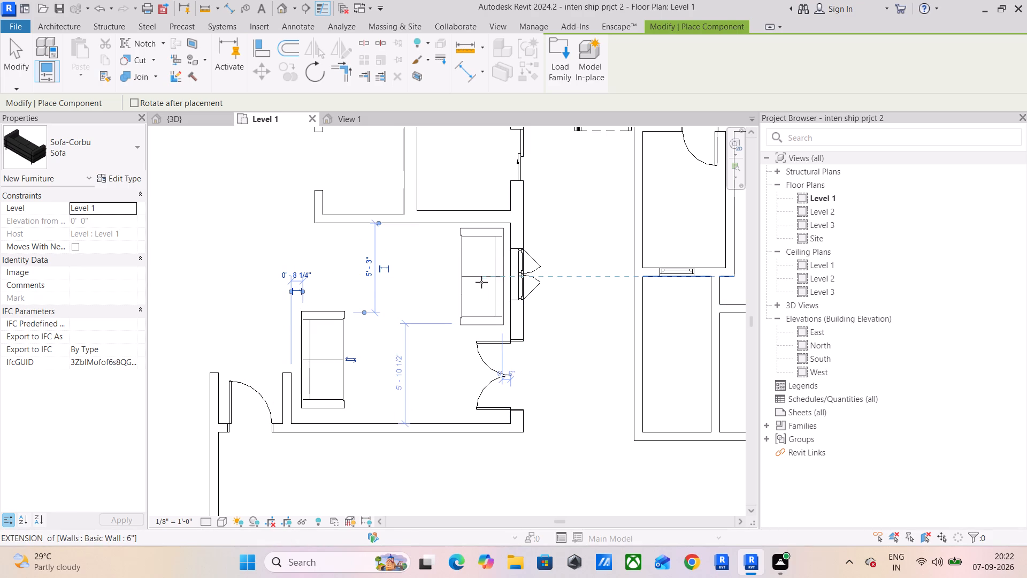
click(481, 283)
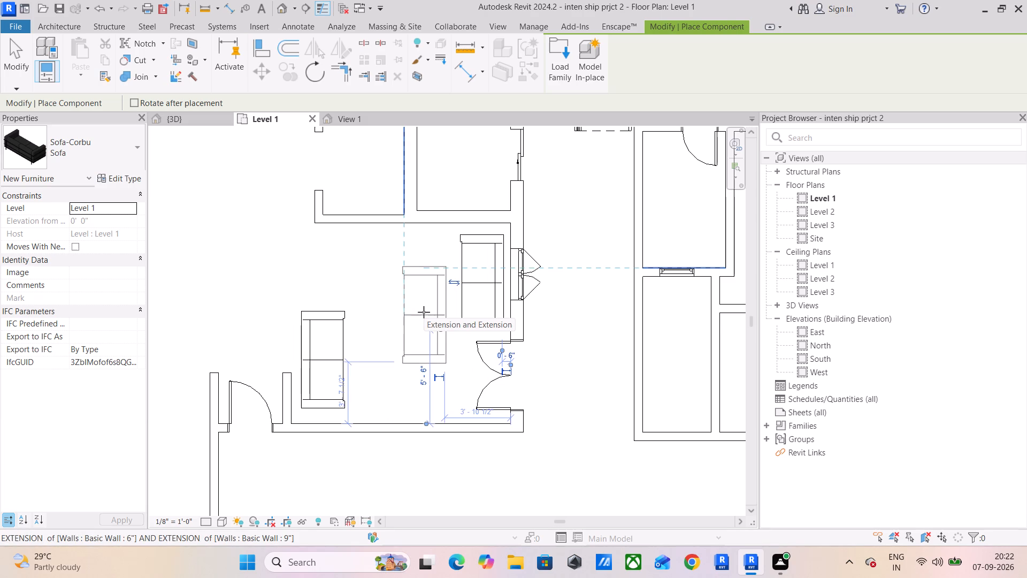
Start loading another family and browse from the Seating folder to the SHUBHAM CITY folder on This PC.
click(77, 28)
click(149, 64)
click(162, 89)
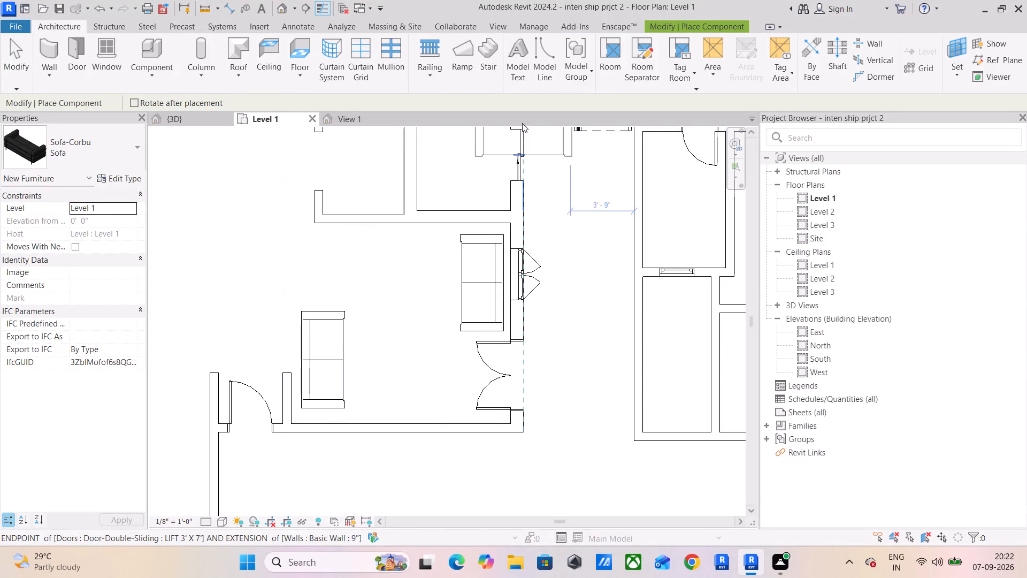
click(695, 30)
click(548, 59)
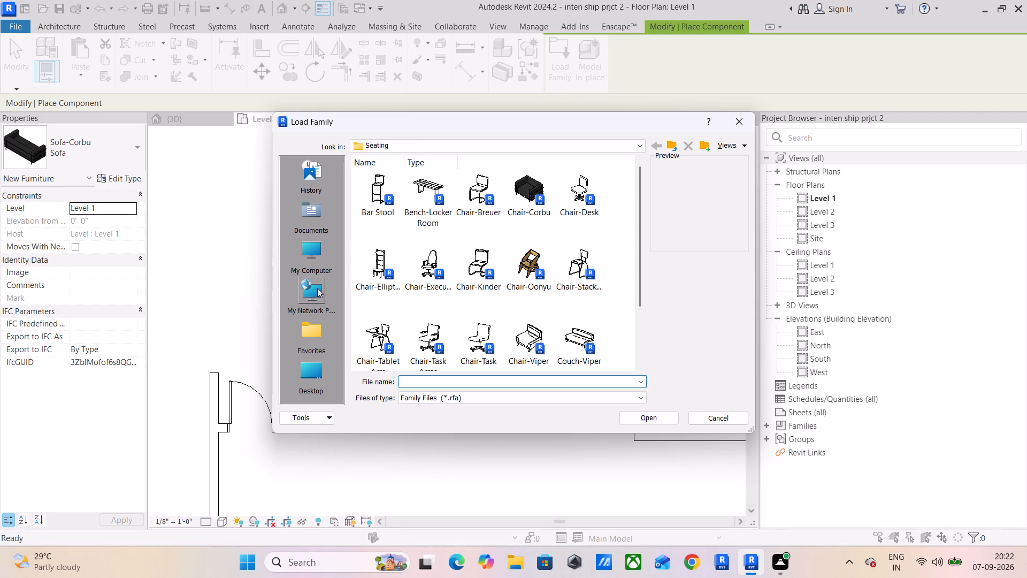
triple_click(673, 146)
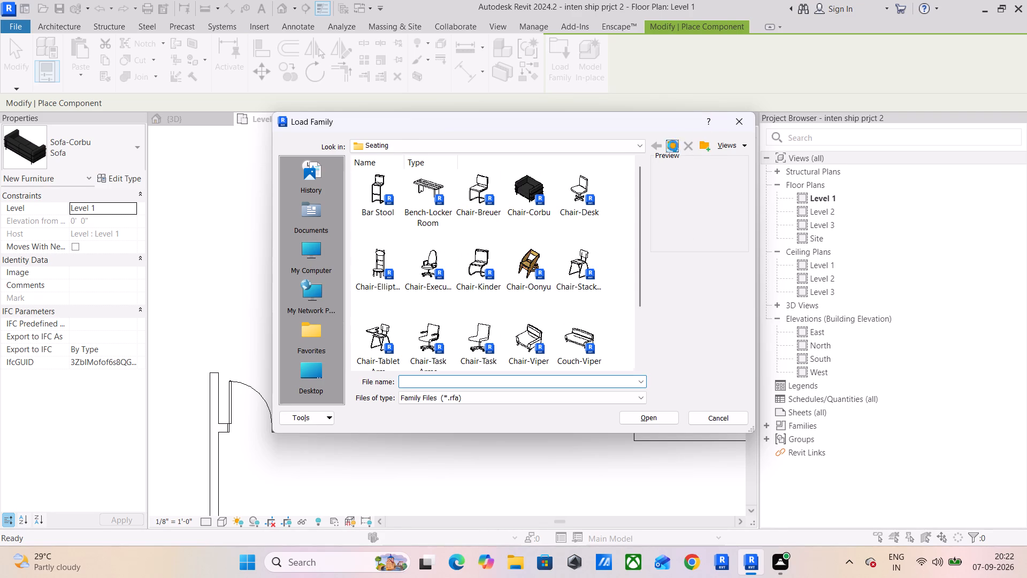
click(673, 146)
triple_click(673, 146)
double_click(673, 146)
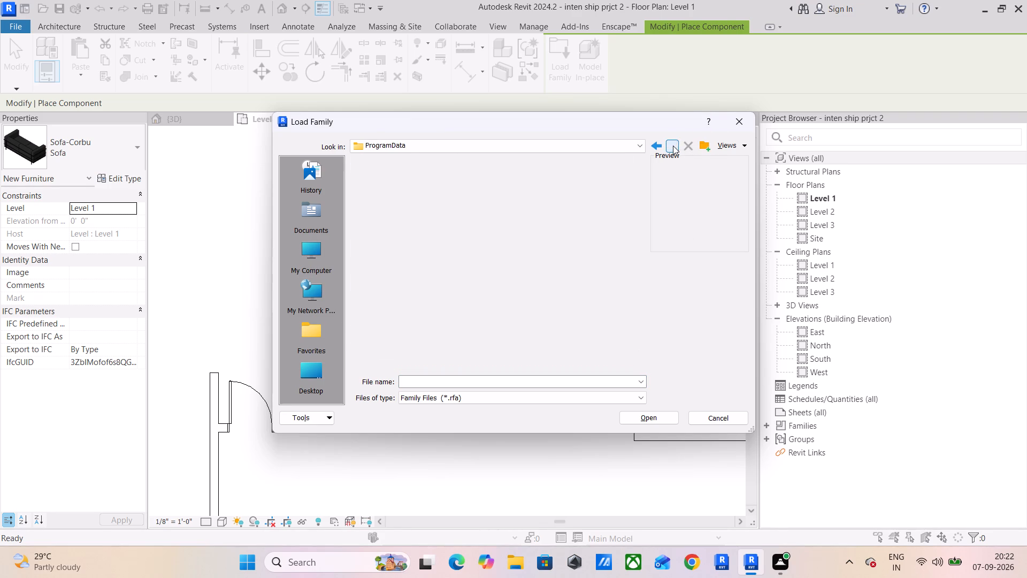
double_click(428, 209)
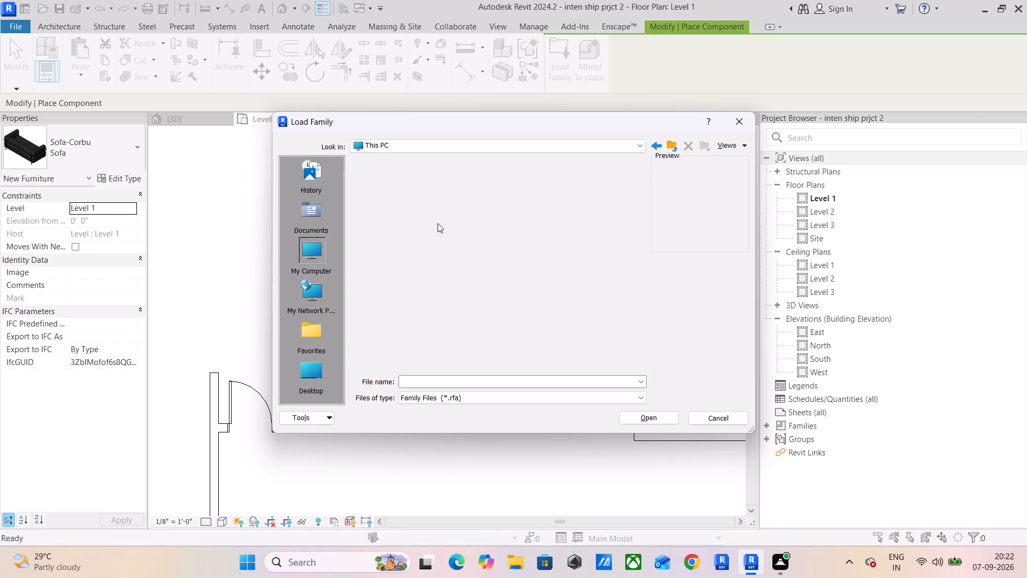
double_click(488, 216)
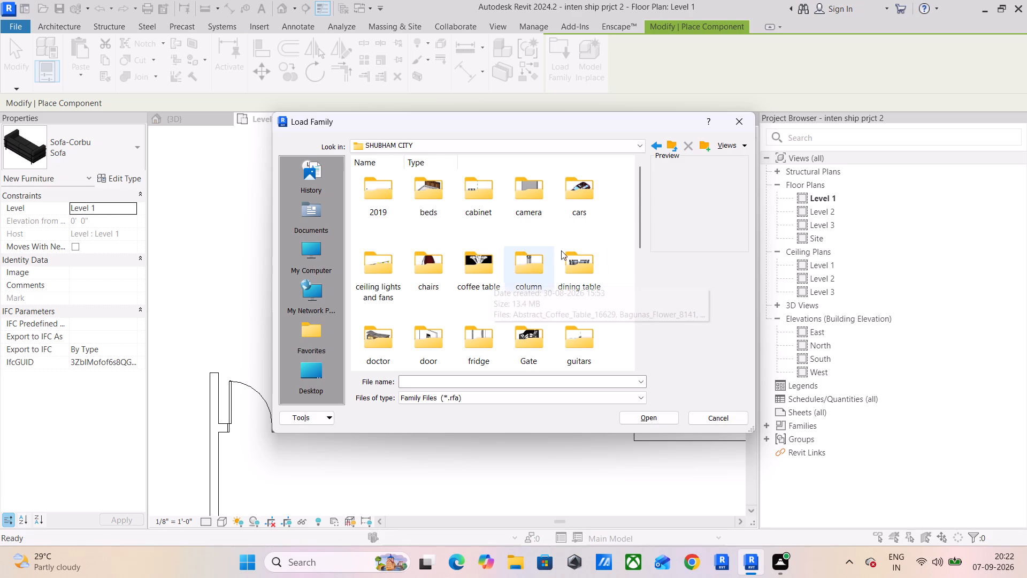
Load the Enzo_Modular_Sofa_1757 family from the sofa subfolder of SHUBHAM CITY.
scroll(464, 270, down, 1)
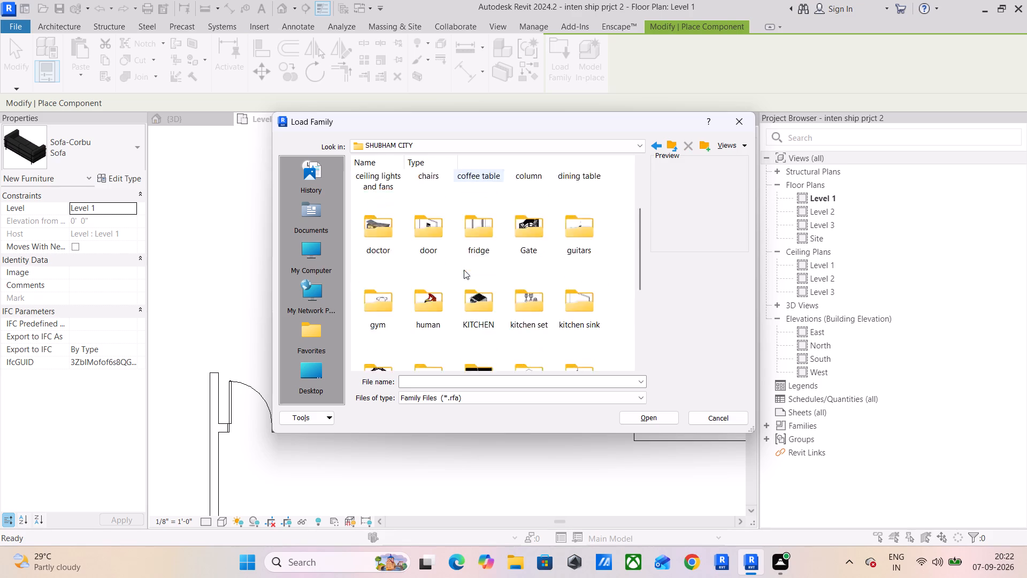
scroll(464, 270, down, 1)
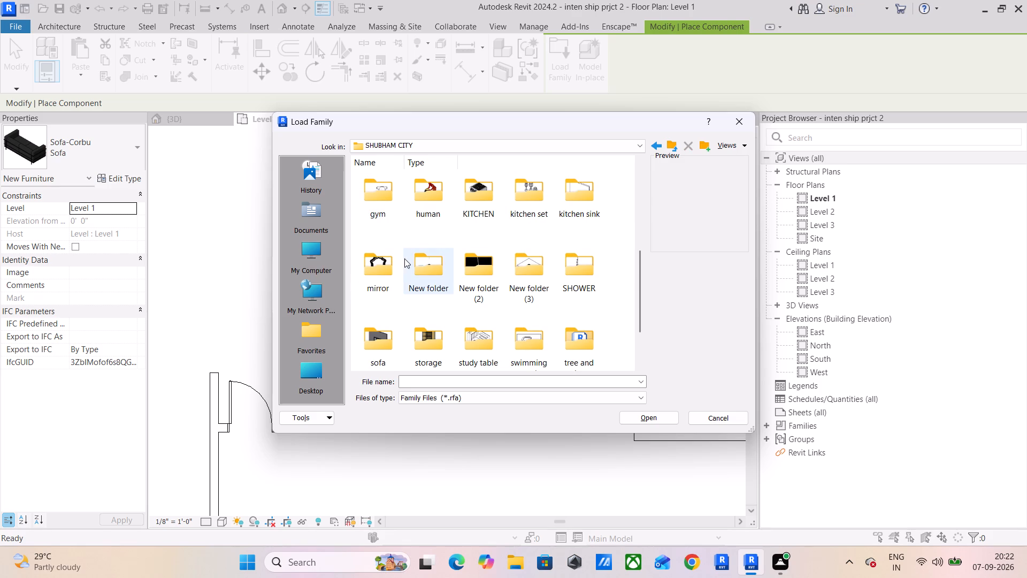
scroll(523, 276, down, 1)
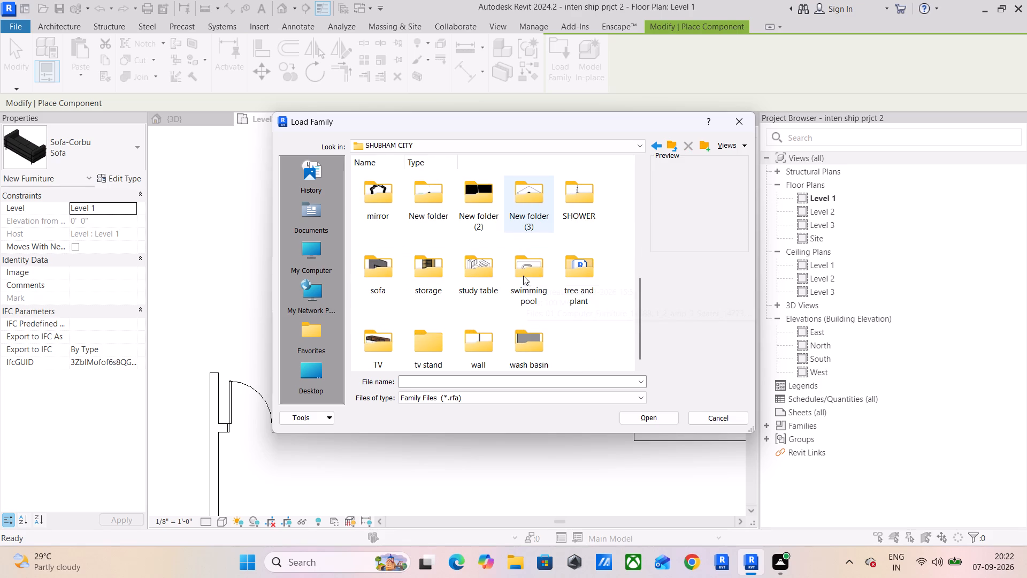
double_click(387, 272)
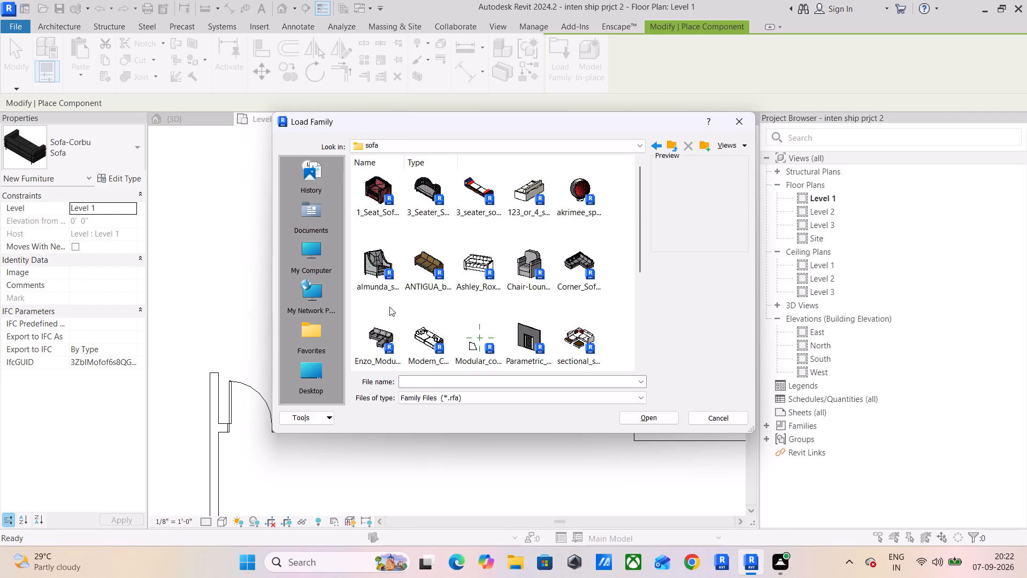
click(389, 335)
scroll(501, 267, down, 1)
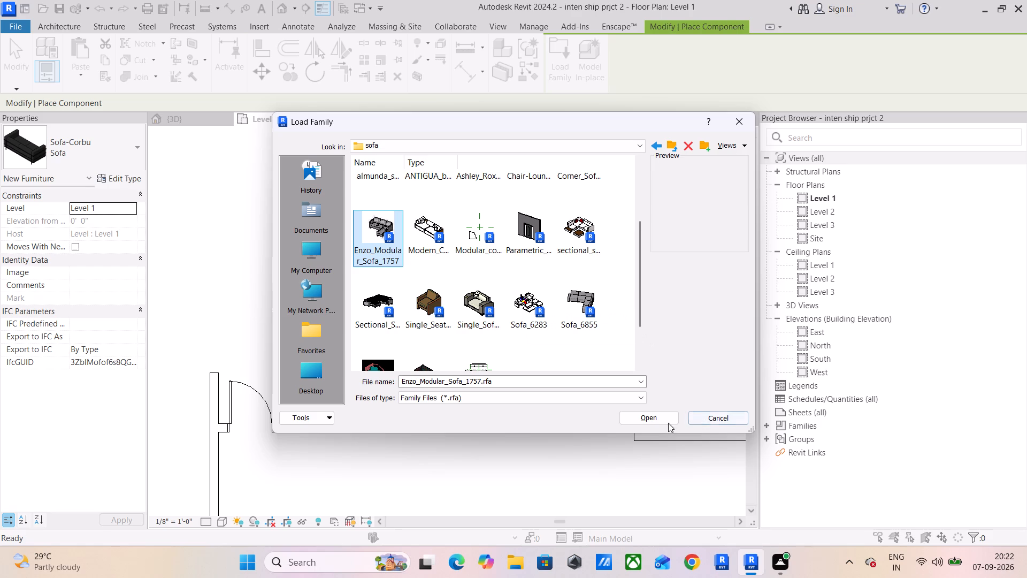
click(652, 421)
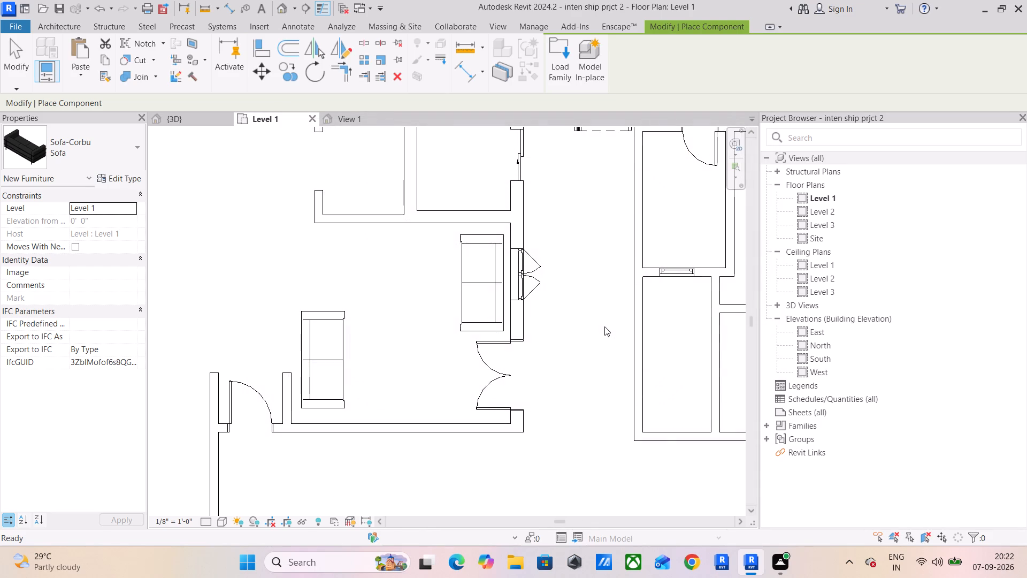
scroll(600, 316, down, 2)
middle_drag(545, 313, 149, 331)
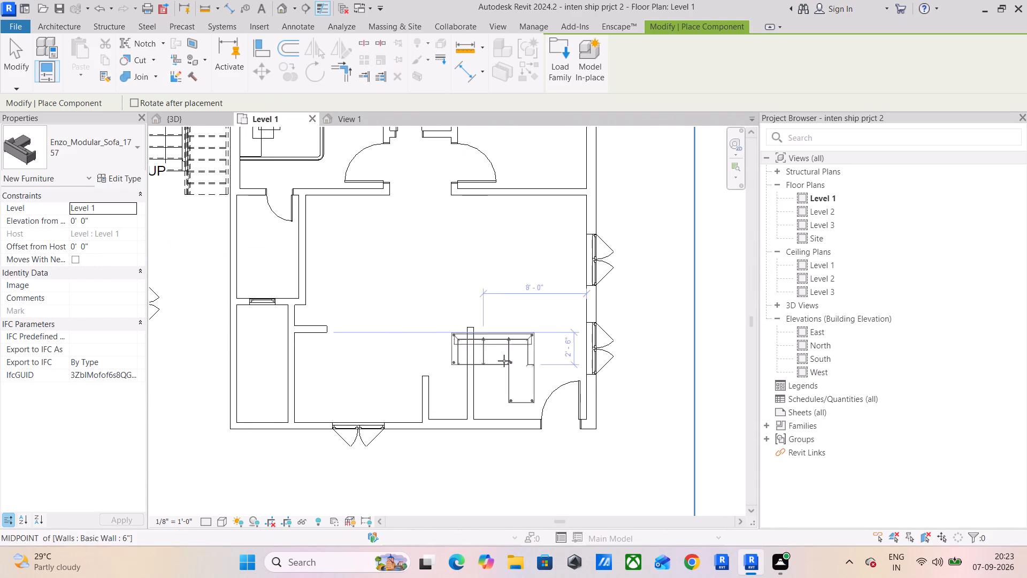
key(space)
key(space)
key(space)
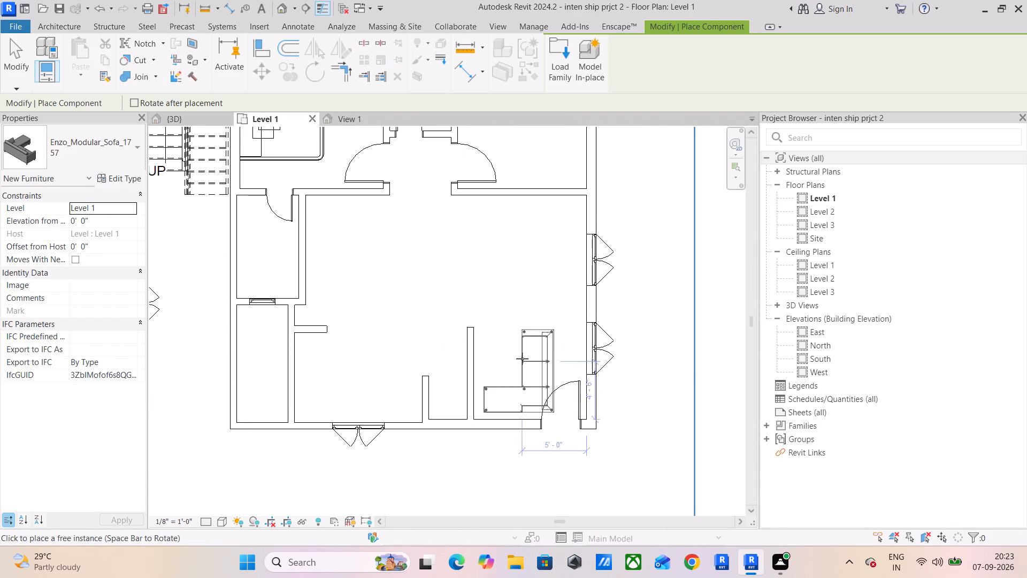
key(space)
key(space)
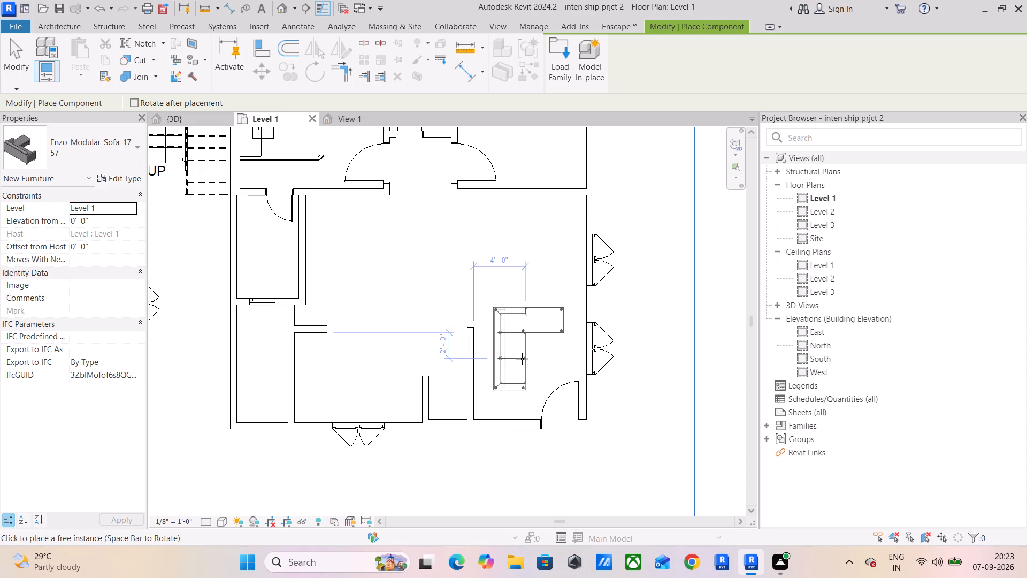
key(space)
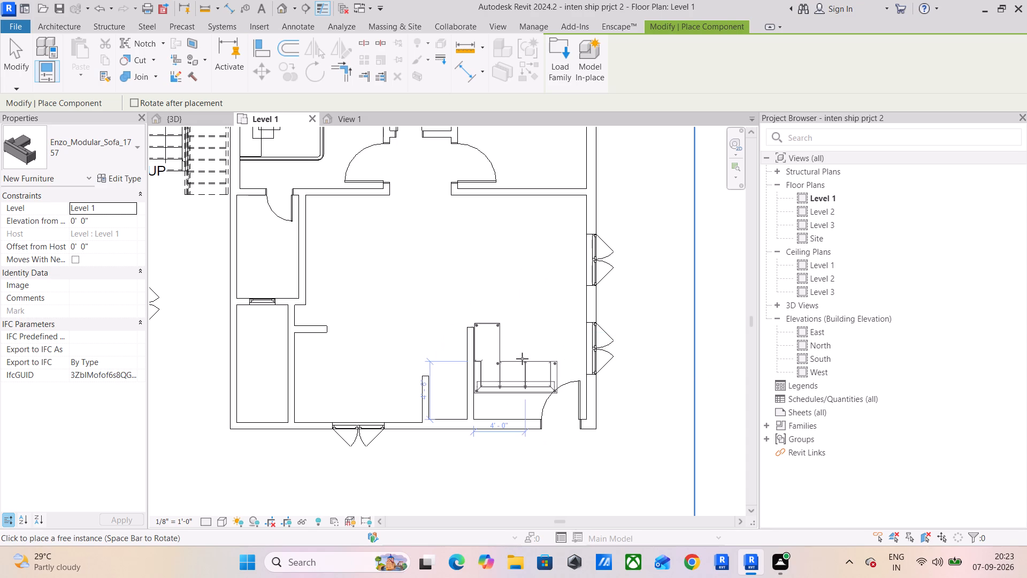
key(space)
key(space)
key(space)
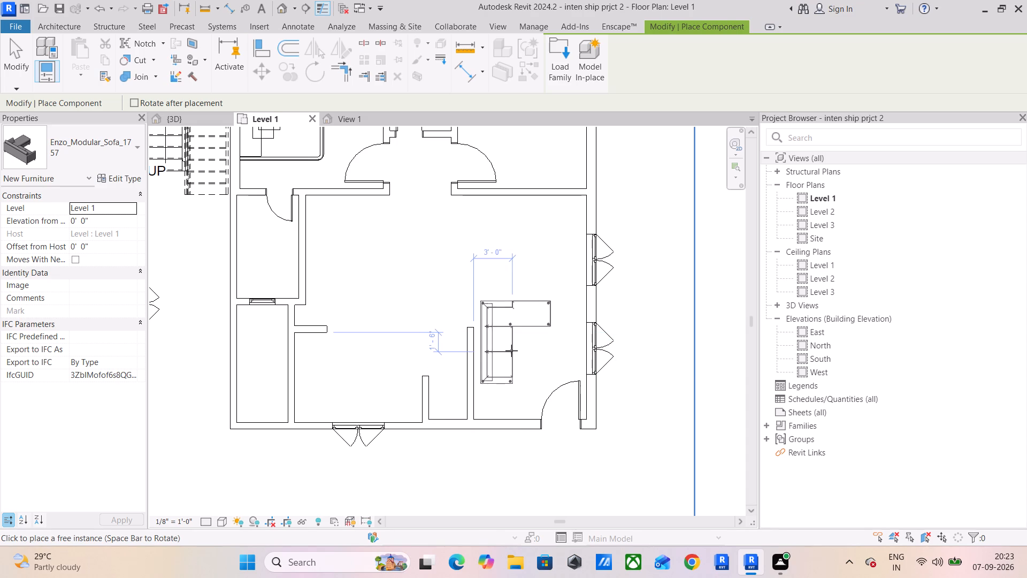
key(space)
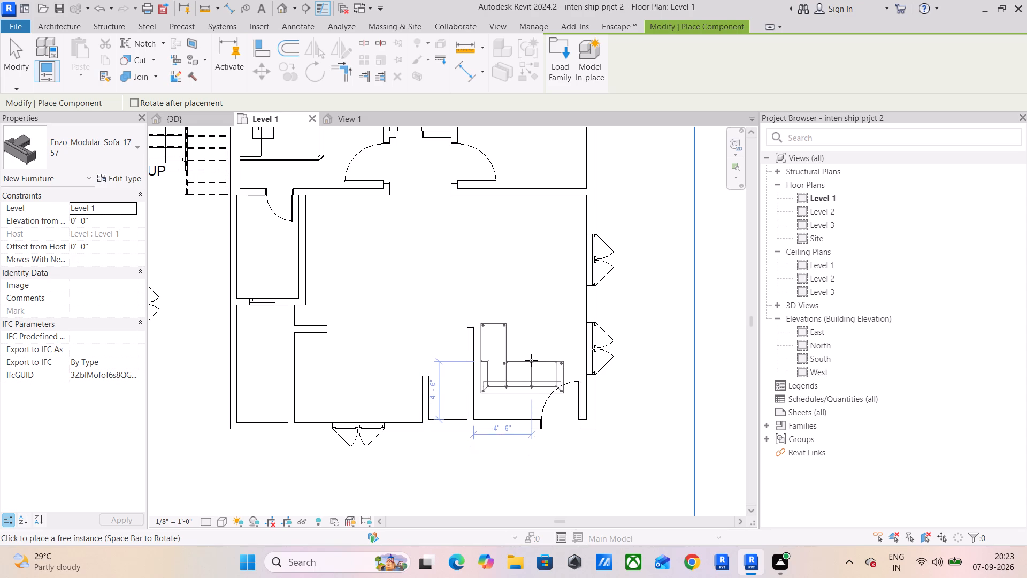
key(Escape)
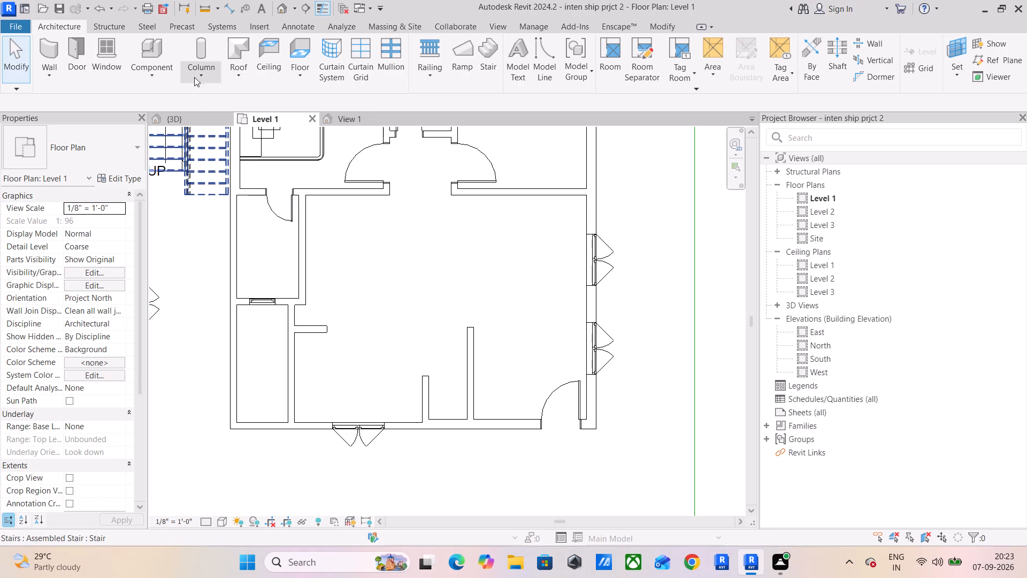
Load the Sofa_6855 family from the sofa subfolder of SHUBHAM CITY.
click(156, 70)
click(160, 92)
click(562, 63)
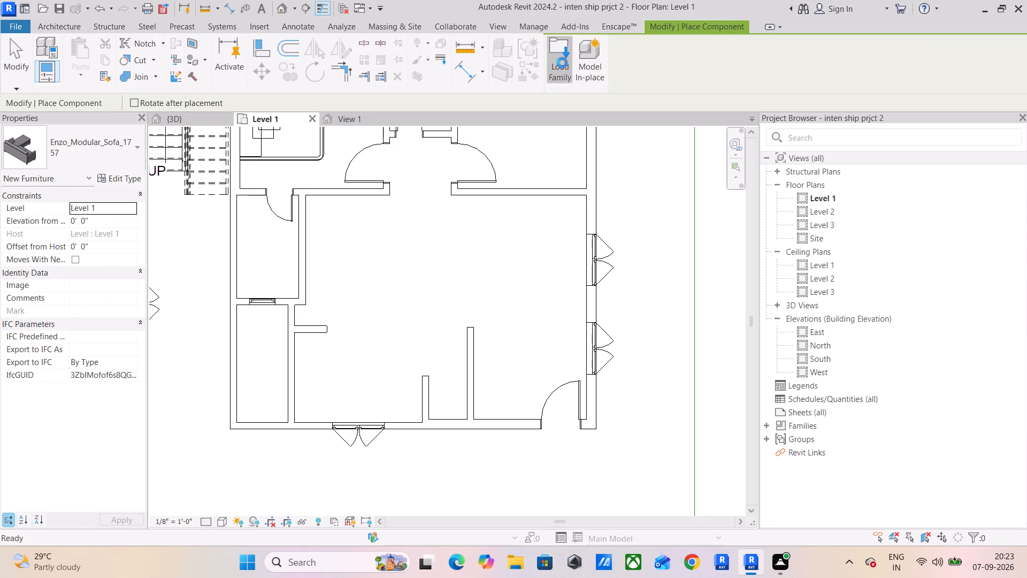
scroll(490, 245, down, 1)
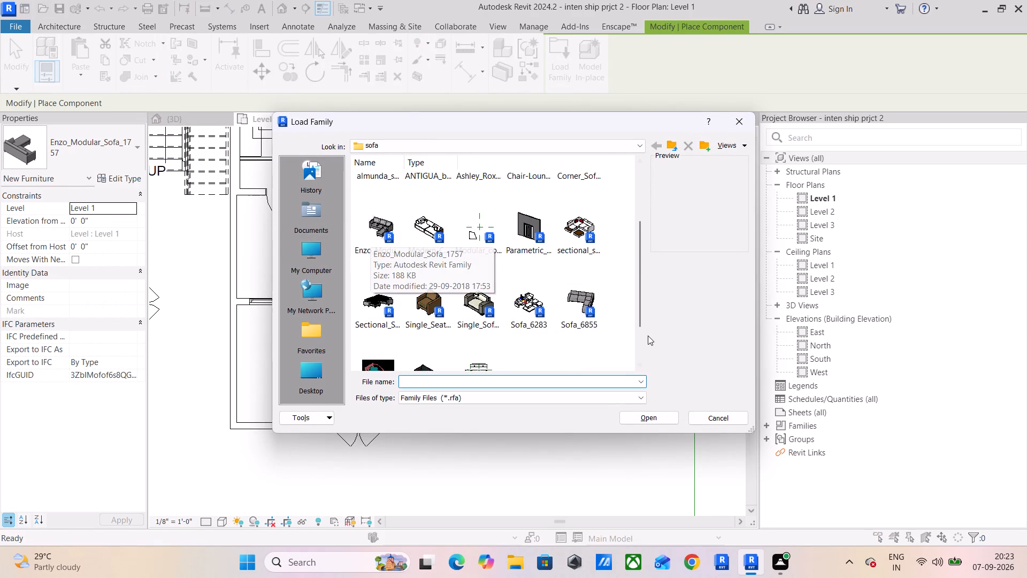
scroll(524, 308, down, 1)
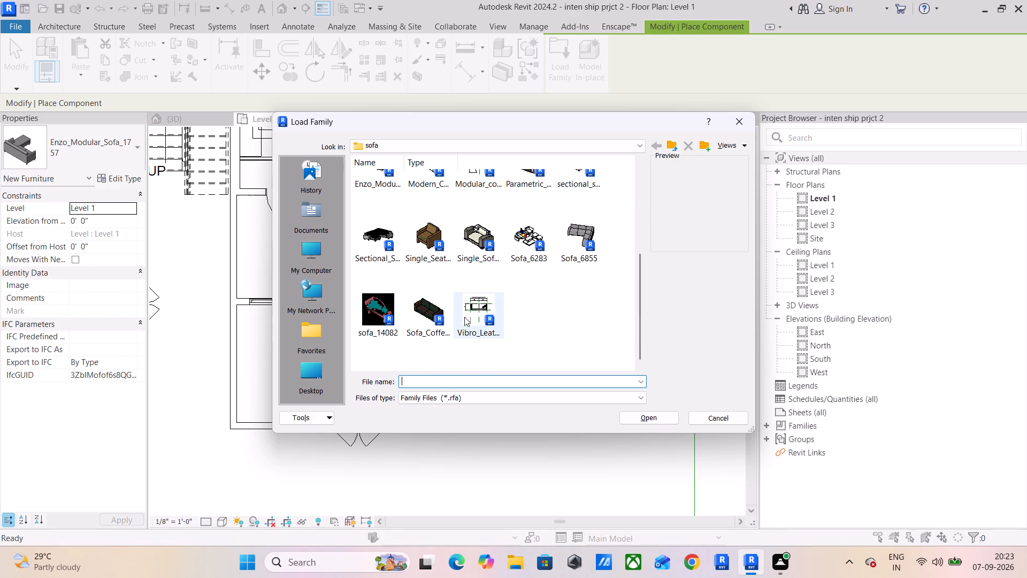
click(579, 234)
click(645, 415)
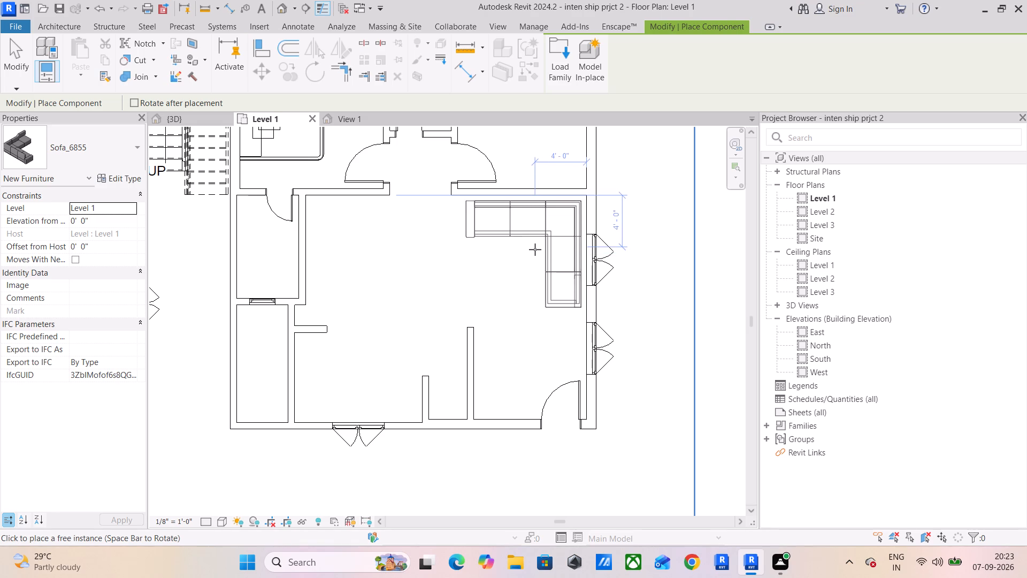
Place the Sofa_6855 L-shaped sofa in the east living room's upper window-wall corner, its insertion point 4' 0" from both walls.
click(535, 249)
key(Escape)
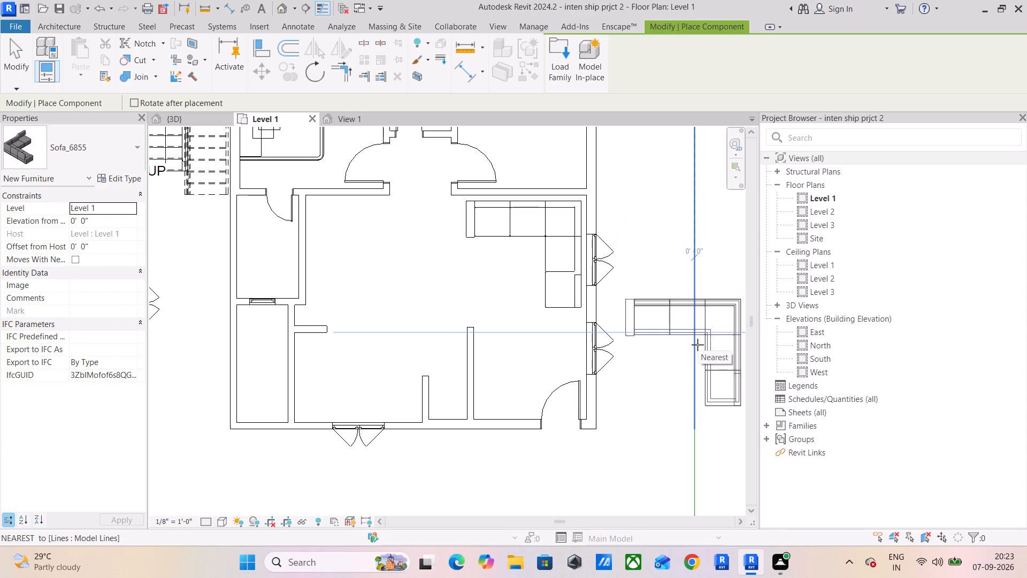
key(Escape)
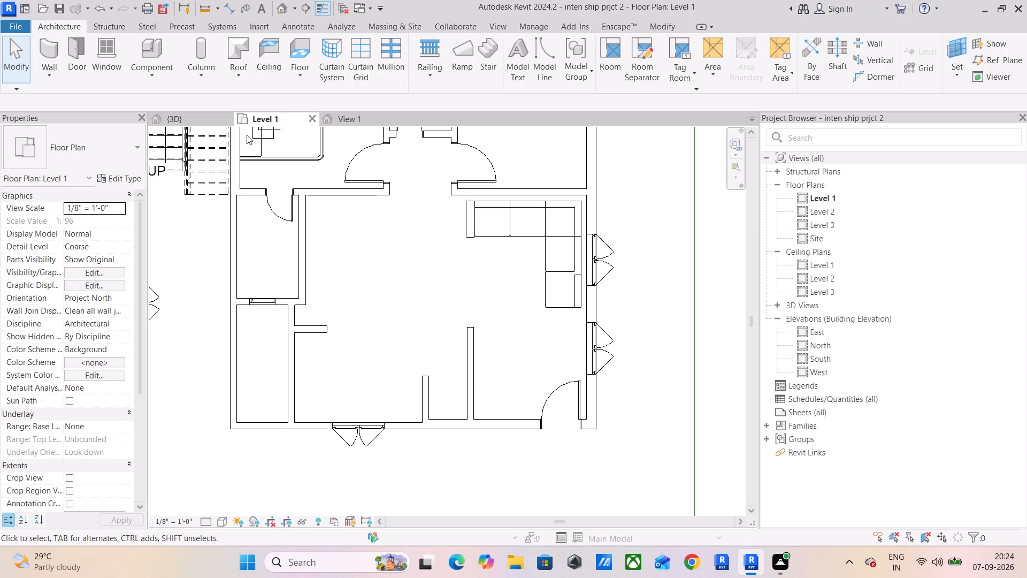
Examine the furniture layout across the whole Level 1 floor plan.
scroll(416, 269, down, 2)
middle_drag(416, 269, 557, 333)
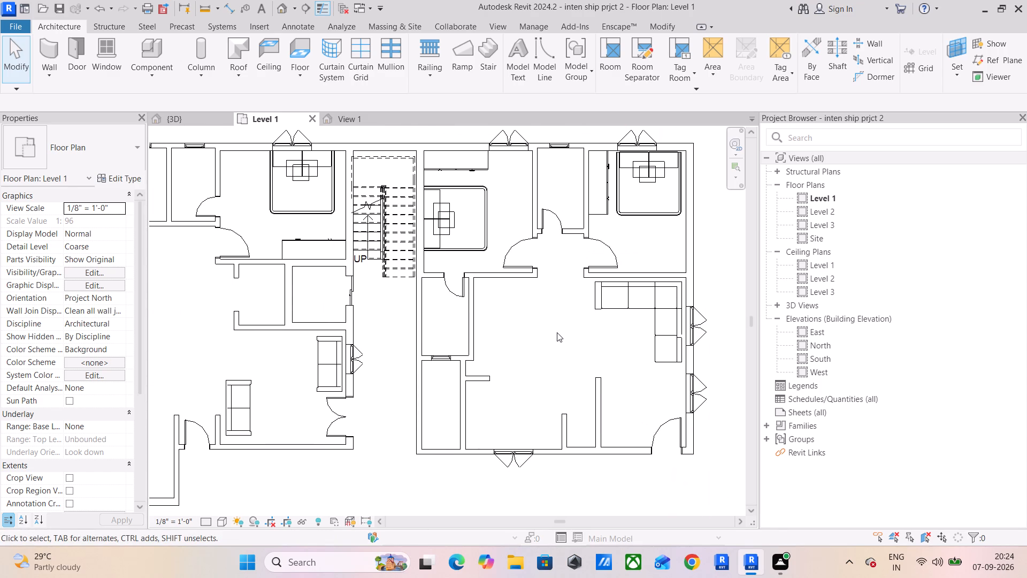
scroll(723, 391, down, 3)
middle_drag(712, 387, 357, 369)
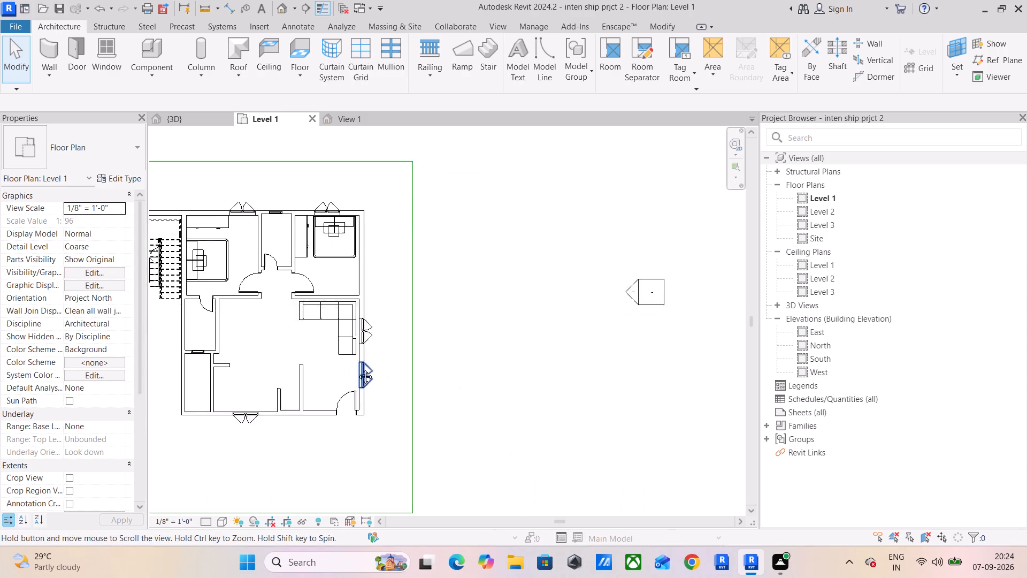
middle_drag(357, 369, 362, 393)
scroll(470, 376, down, 2)
middle_drag(469, 376, 651, 376)
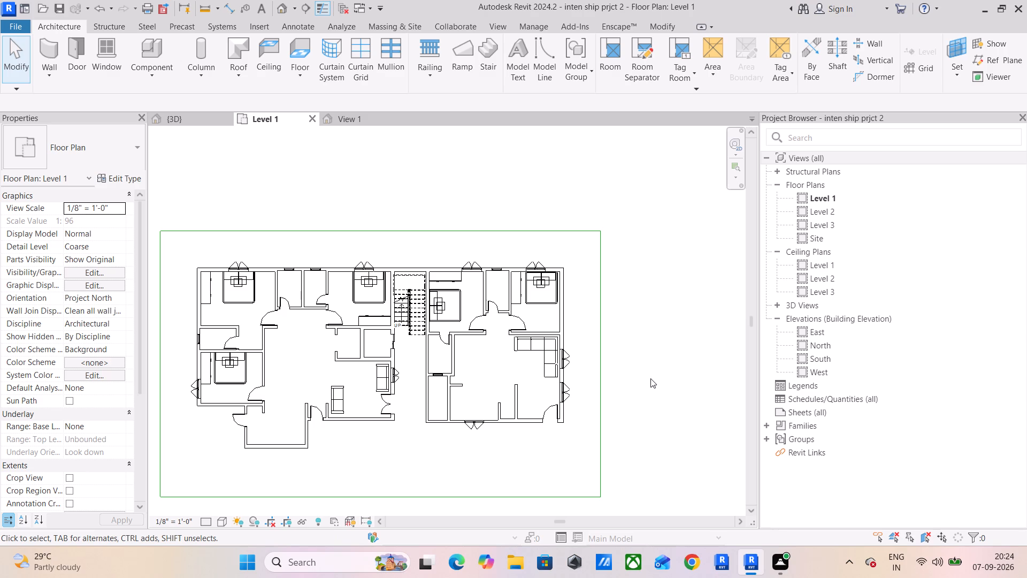
Load the Dining_Table_and_Chairs_16033 family from the dining table subfolder of SHUBHAM CITY.
scroll(546, 404, up, 5)
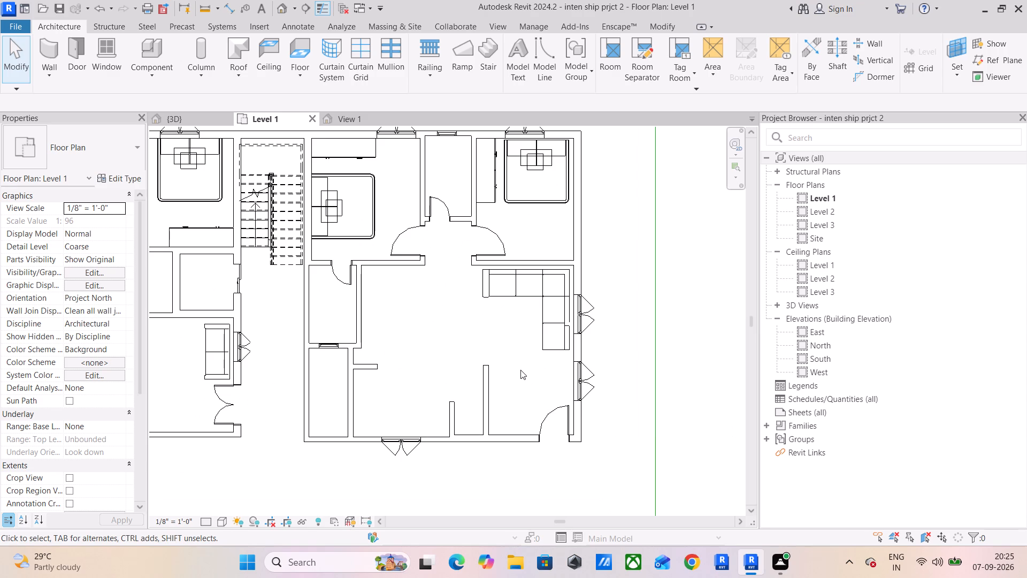
scroll(418, 364, up, 5)
middle_drag(418, 364, 472, 359)
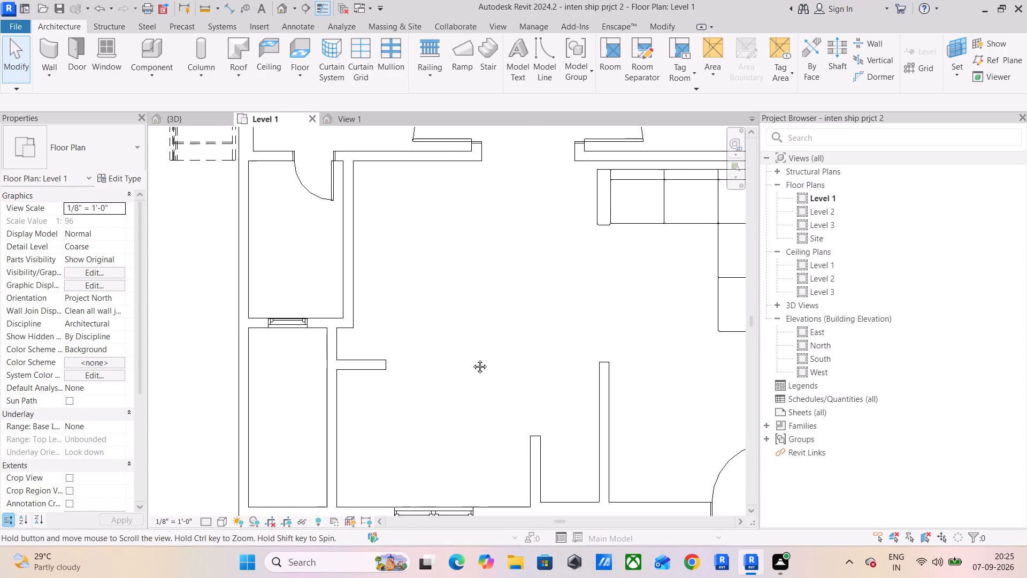
middle_drag(472, 359, 485, 357)
click(156, 75)
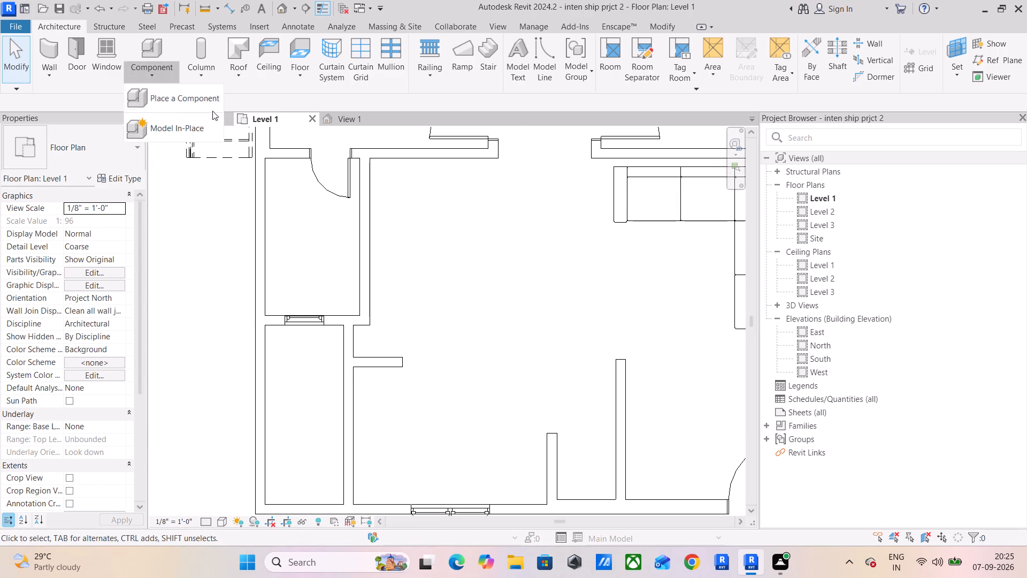
click(187, 106)
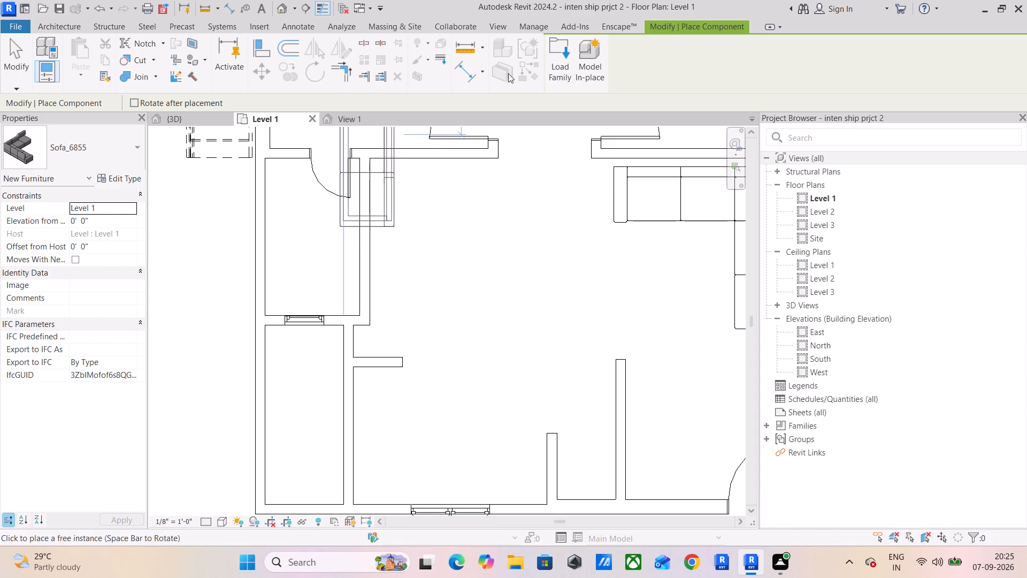
click(560, 62)
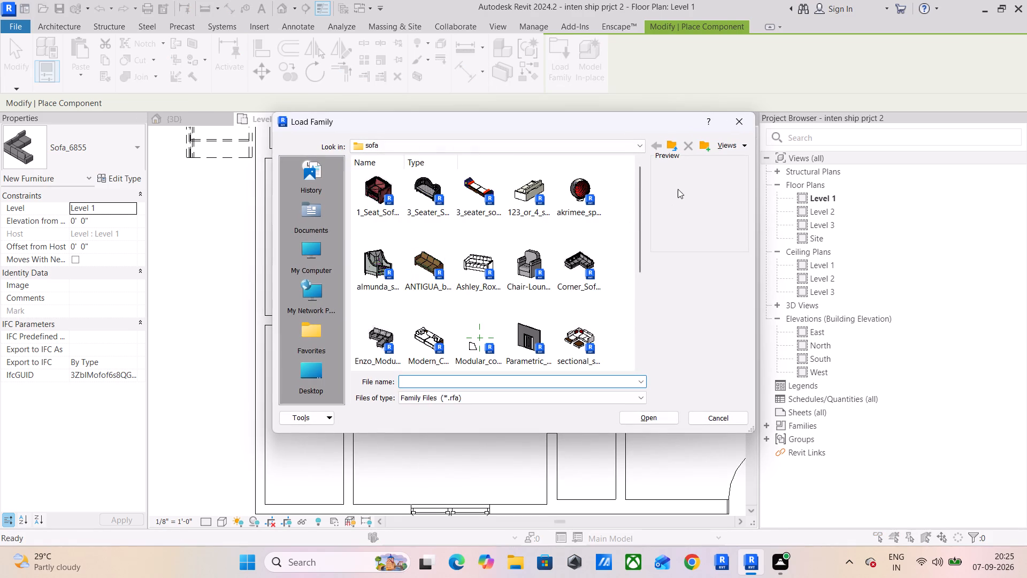
click(676, 145)
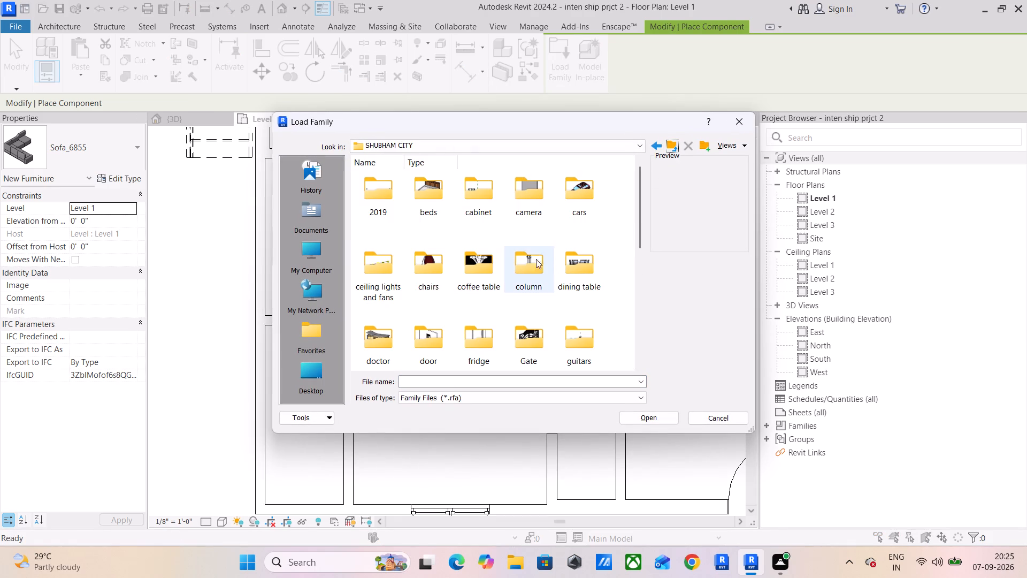
scroll(519, 275, down, 1)
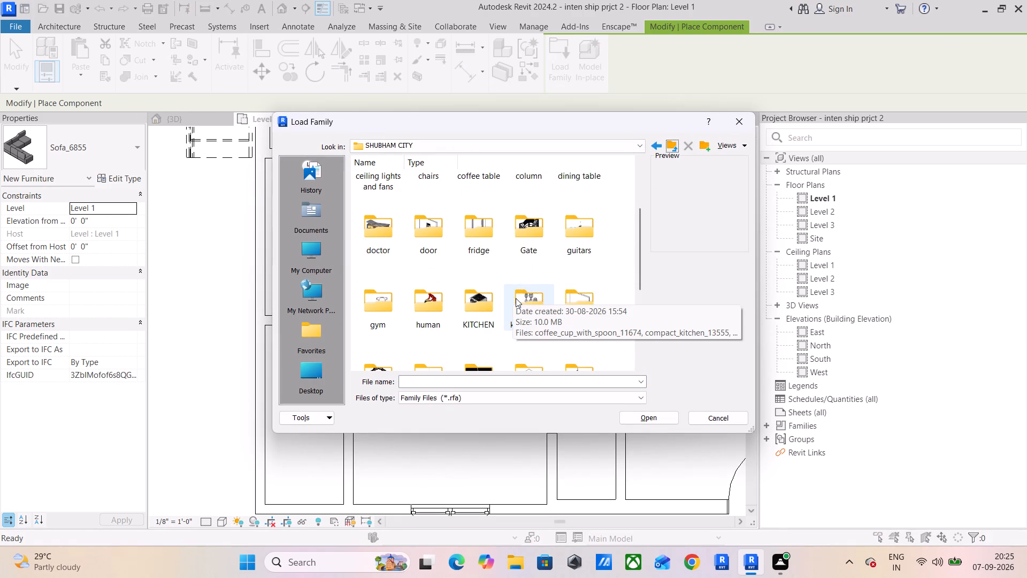
triple_click(516, 298)
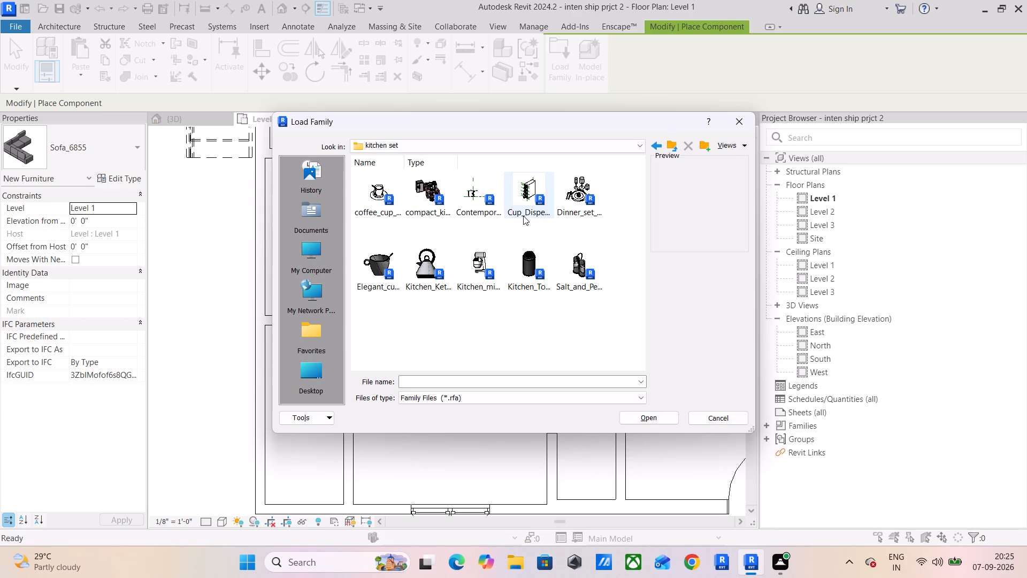
click(669, 146)
double_click(574, 270)
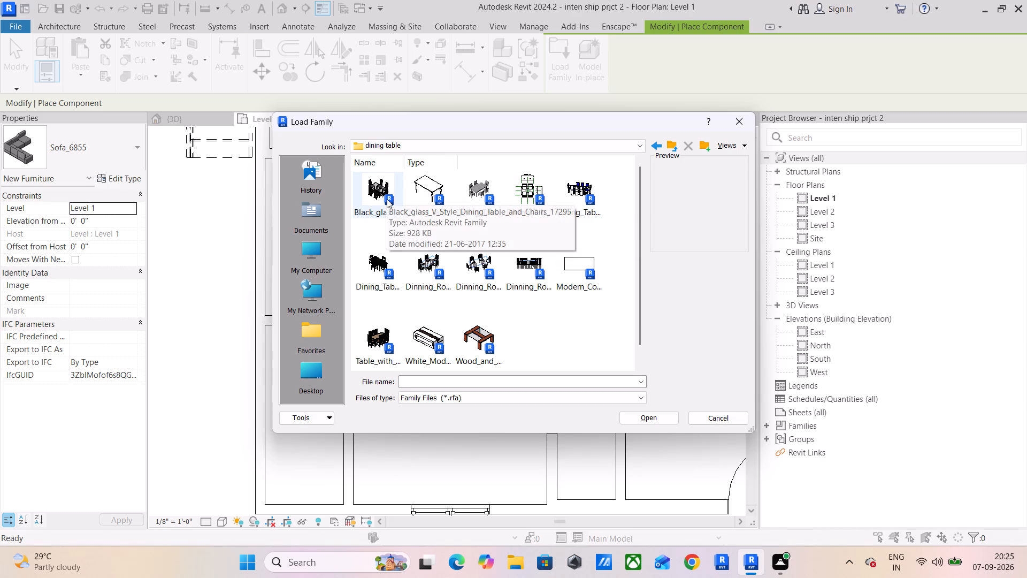
click(378, 189)
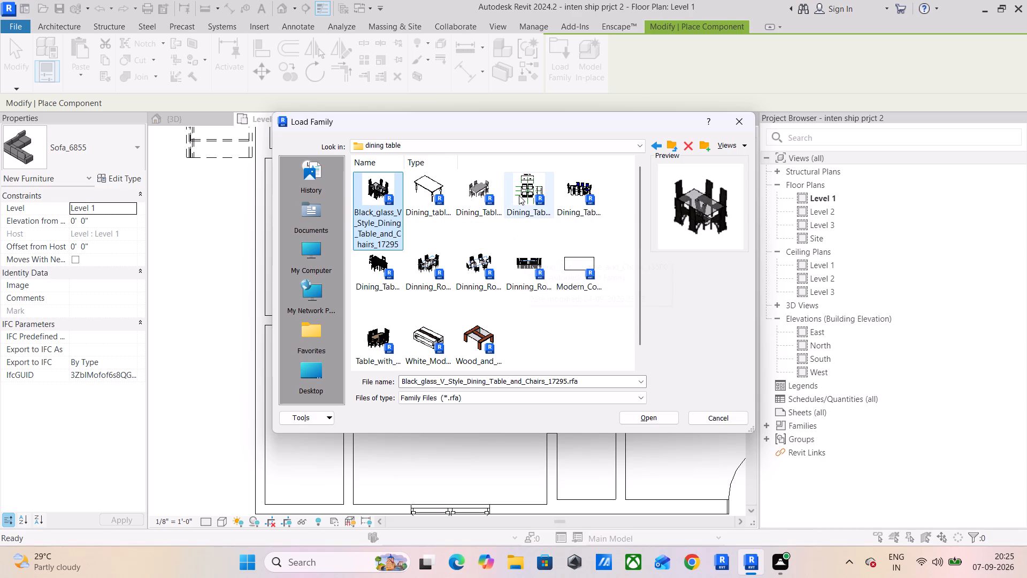
click(519, 195)
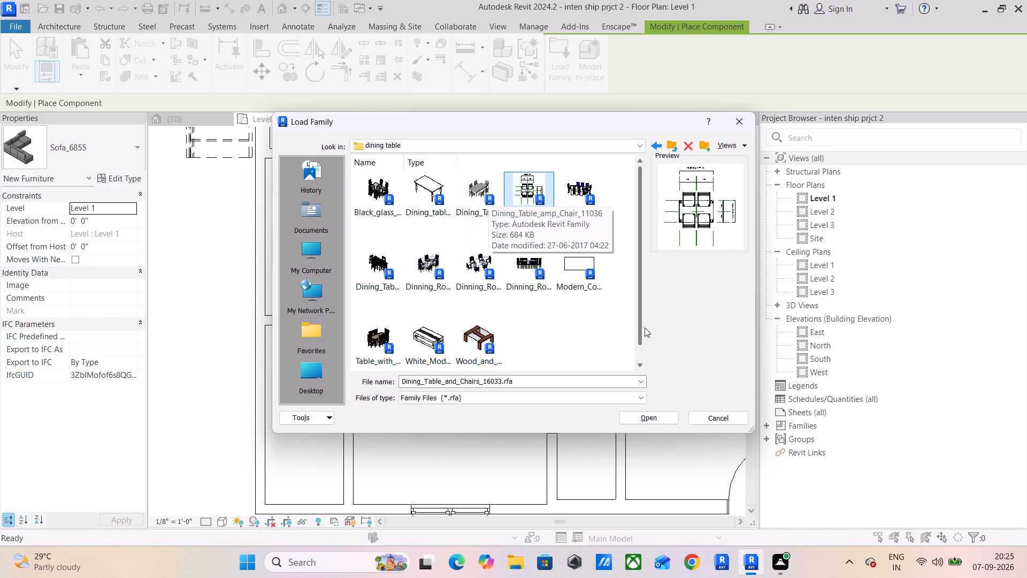
scroll(698, 217, up, 4)
click(647, 421)
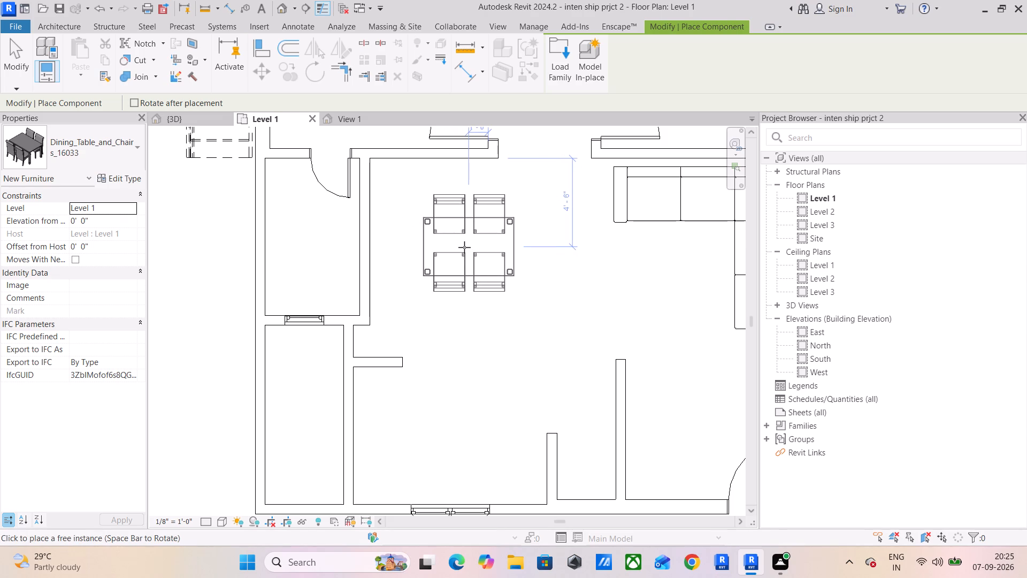
Place the dining table and chairs west of the L-shaped sofa, 4' 6" below the upper wall and 1' 0" from its opening's edge.
click(464, 247)
key(Escape)
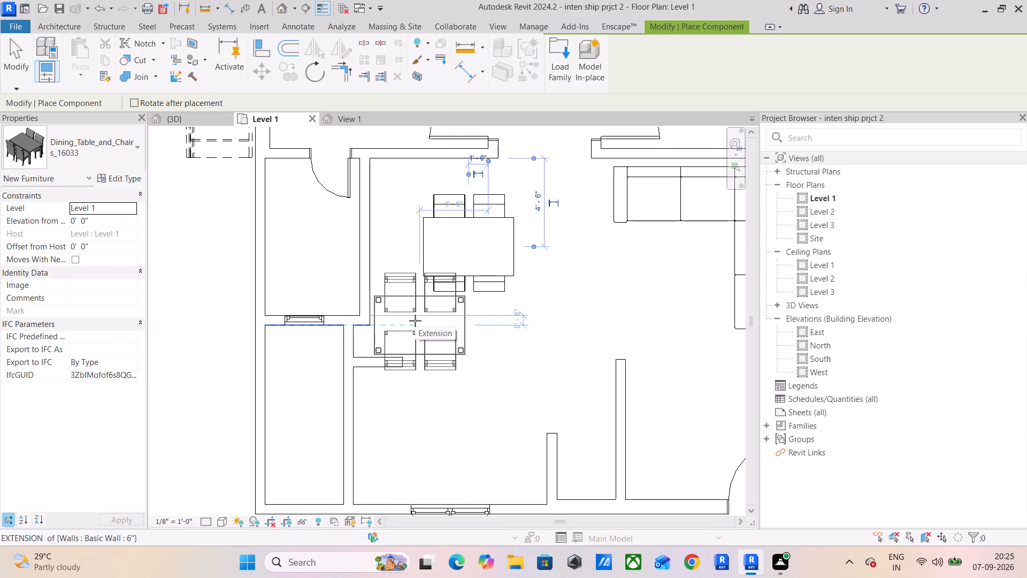
key(Escape)
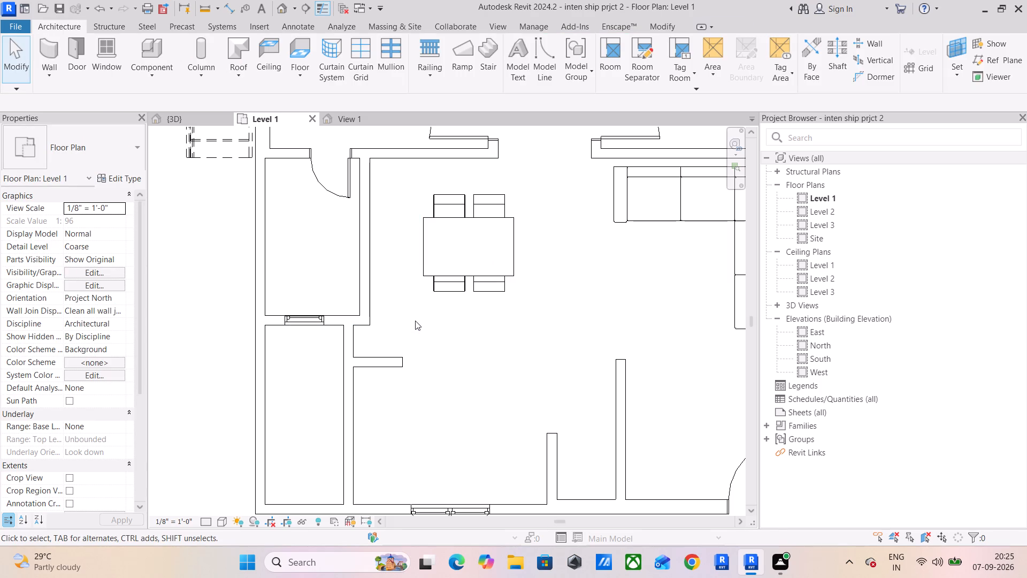
Inspect the placed dining set and L-shaped sofa in the 3D view, and return to the Level 1 plan.
click(179, 115)
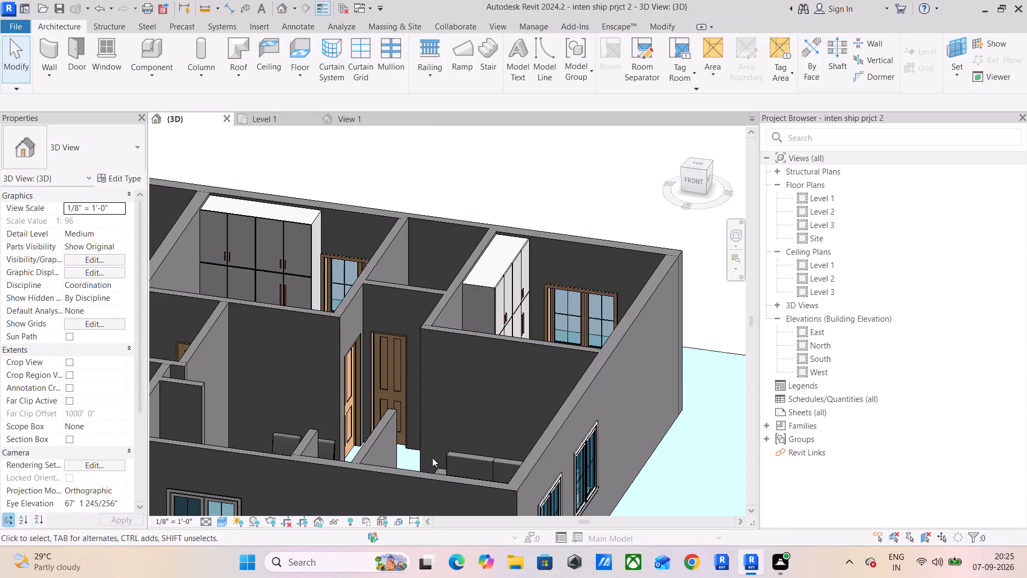
shift+middle_drag(417, 462, 440, 497)
shift+middle_drag(440, 421, 435, 443)
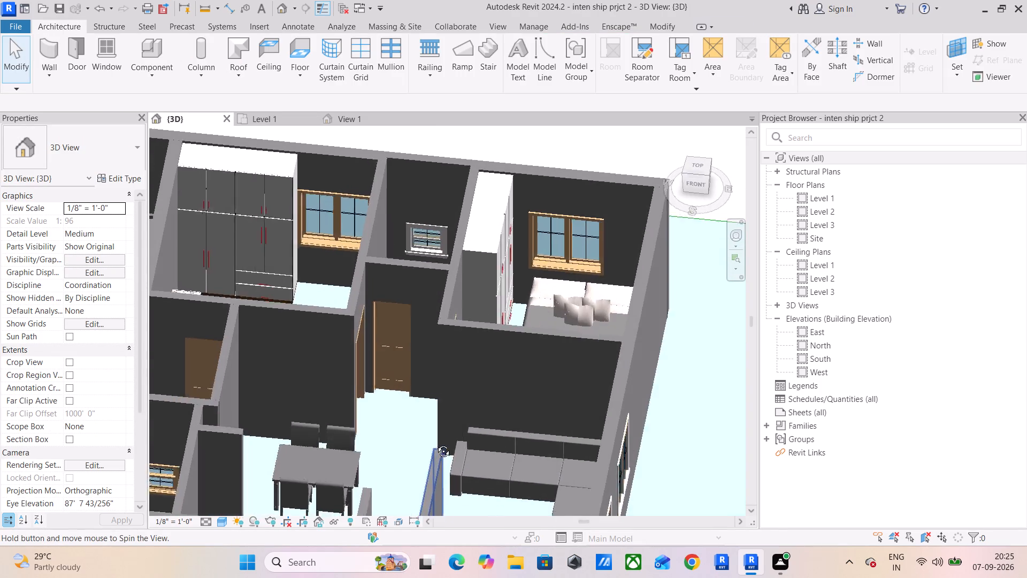
shift+middle_drag(435, 443, 415, 452)
middle_drag(408, 451, 454, 324)
shift+middle_drag(412, 356, 427, 358)
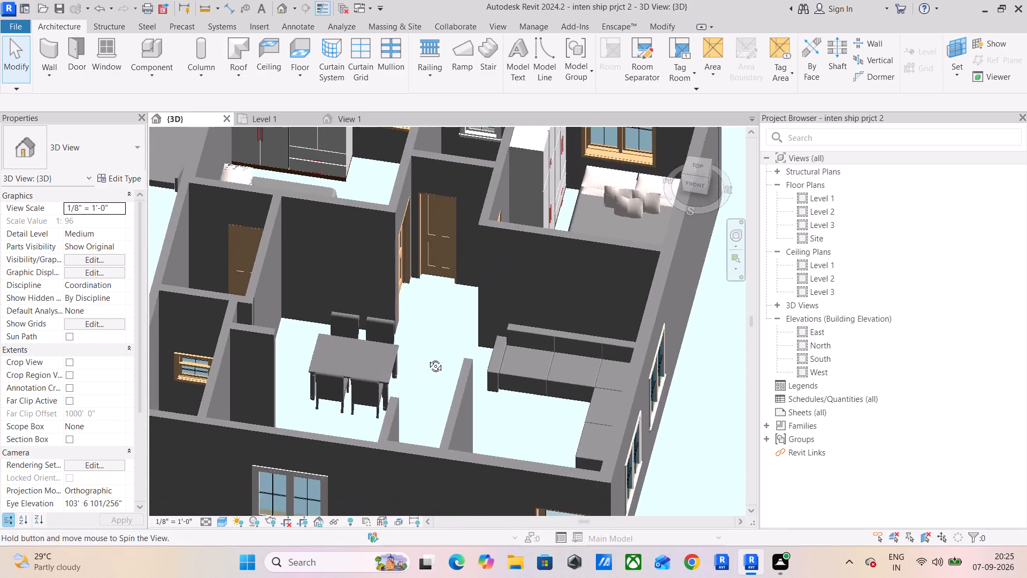
shift+middle_drag(427, 358, 435, 342)
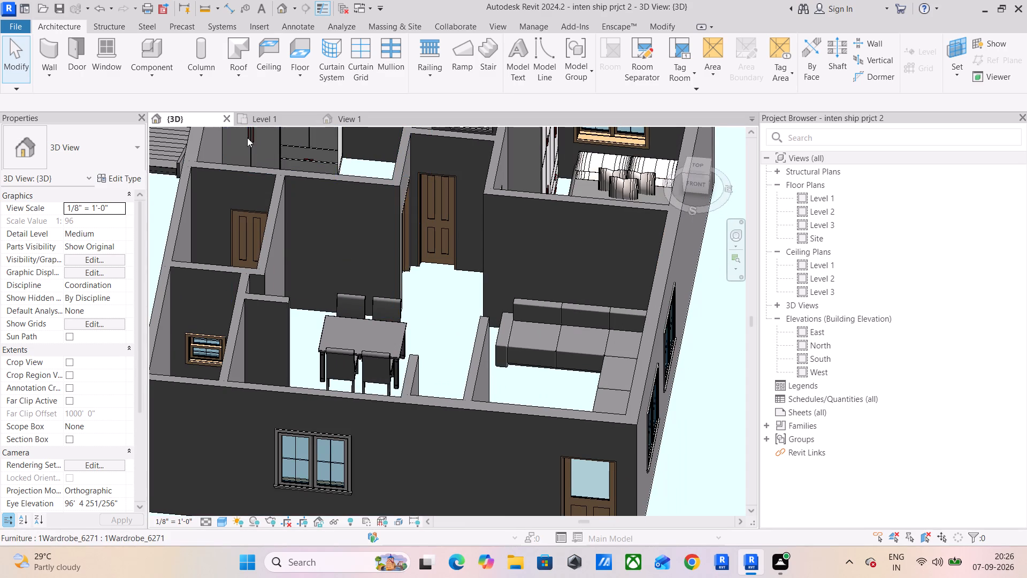
click(252, 123)
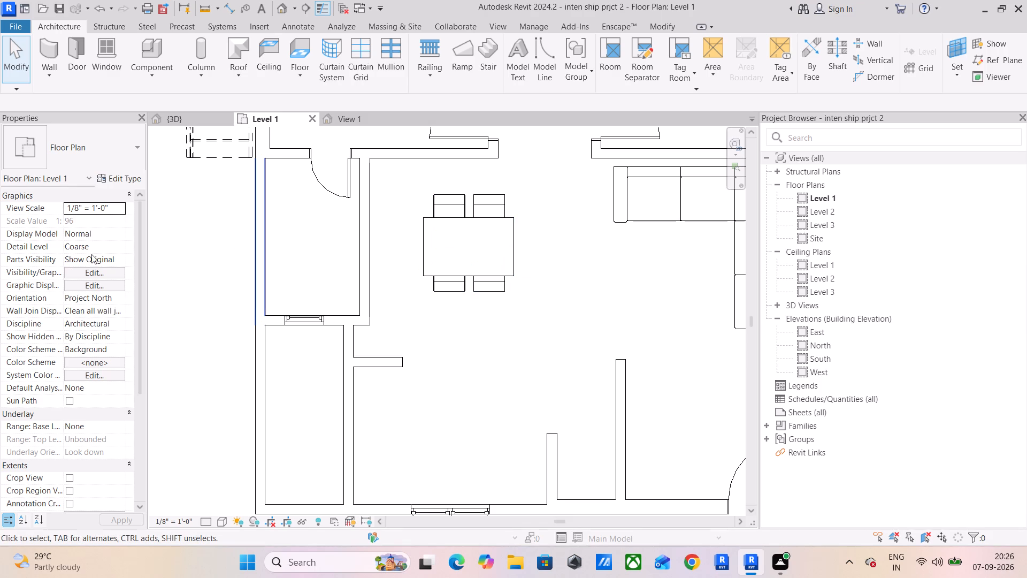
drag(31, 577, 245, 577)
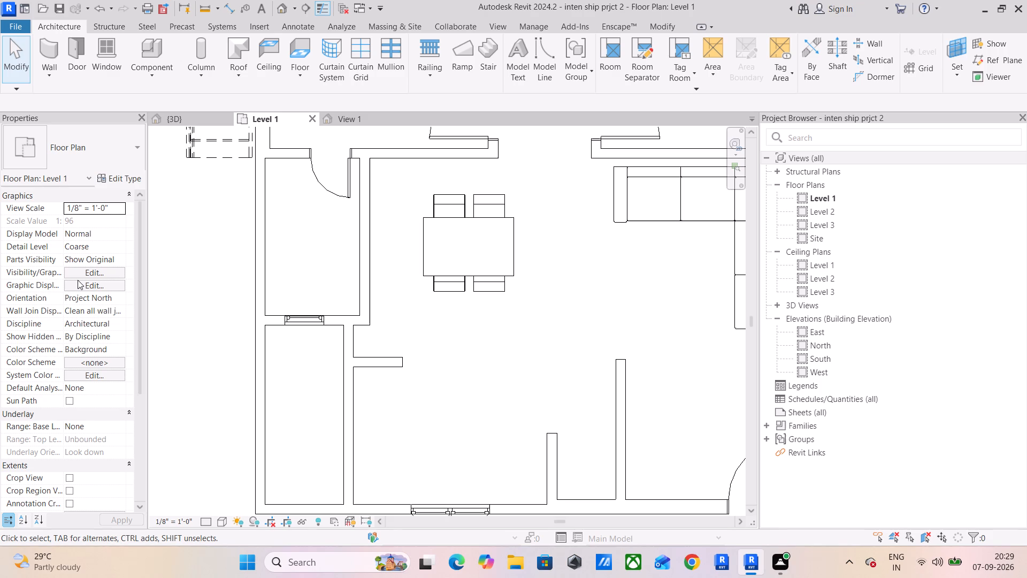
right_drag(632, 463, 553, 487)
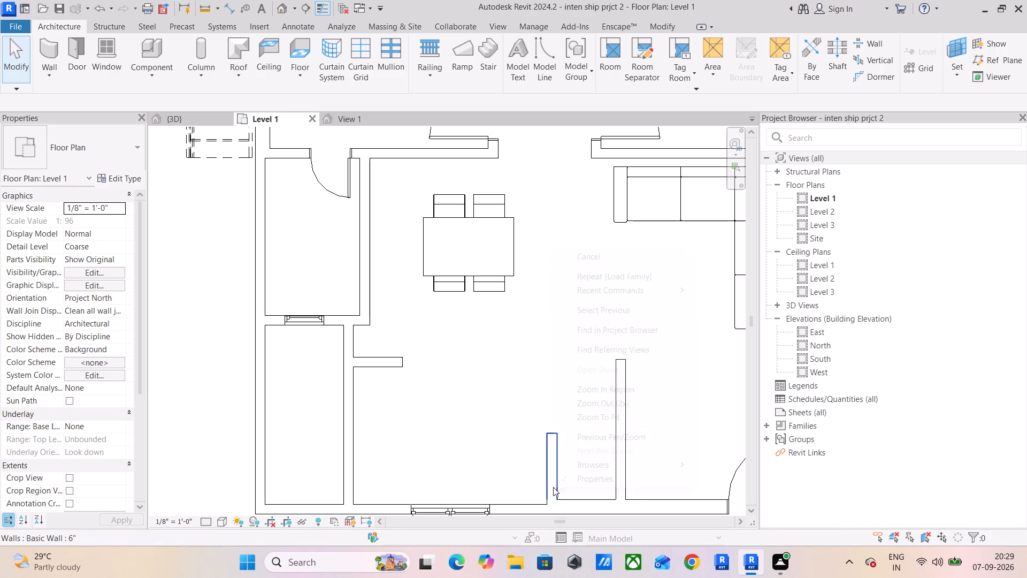
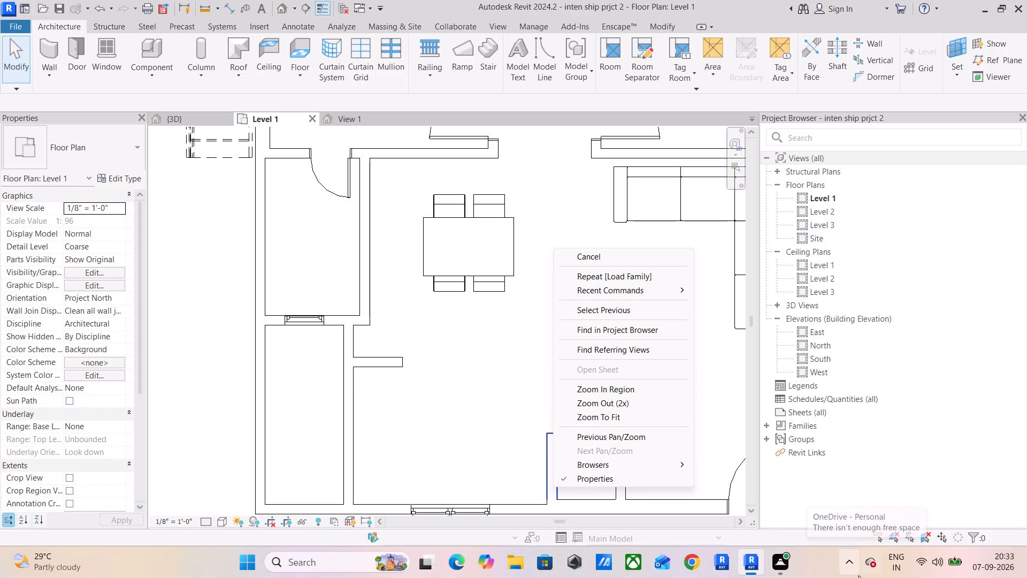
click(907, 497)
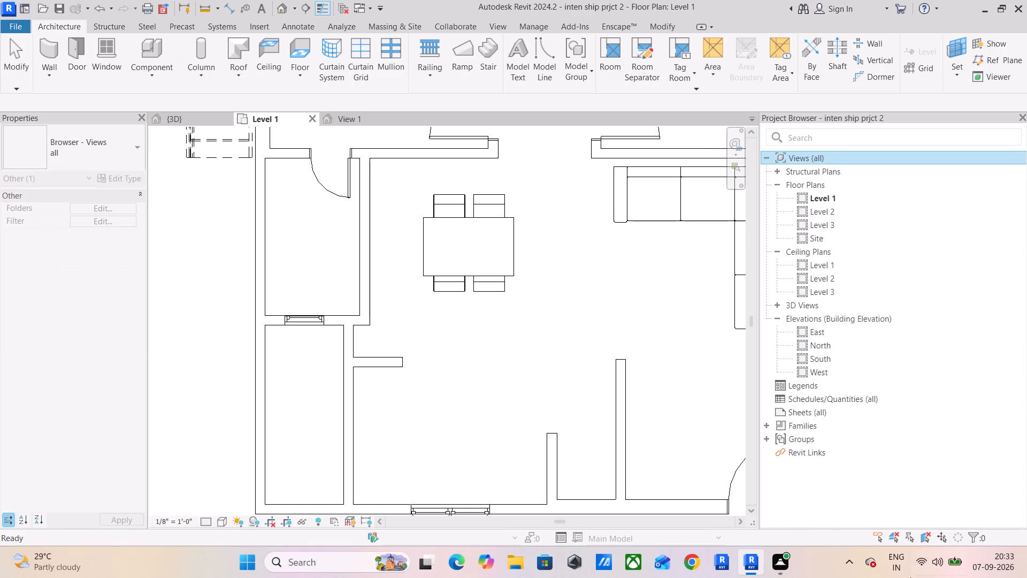
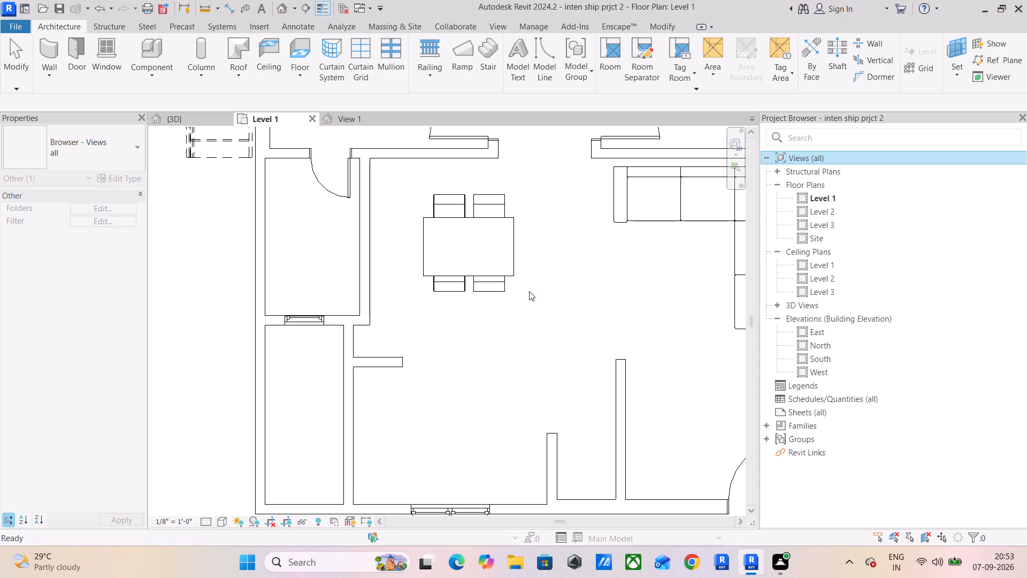
Load the White_Modern_Coffee_Table_17067 furniture family from the dining table folder.
click(581, 313)
click(622, 164)
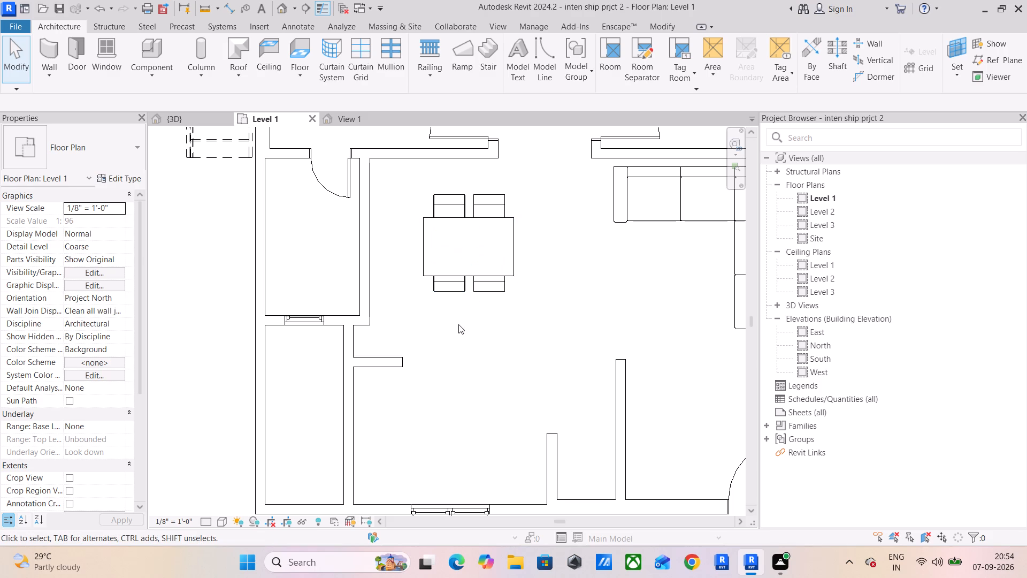
middle_drag(443, 378, 443, 244)
middle_drag(609, 379, 297, 387)
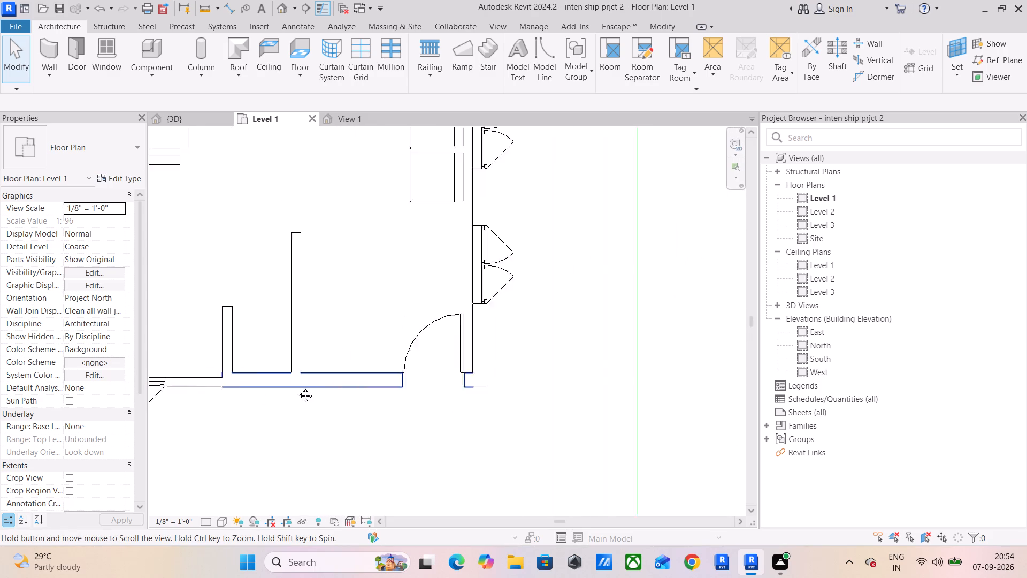
middle_drag(297, 387, 338, 394)
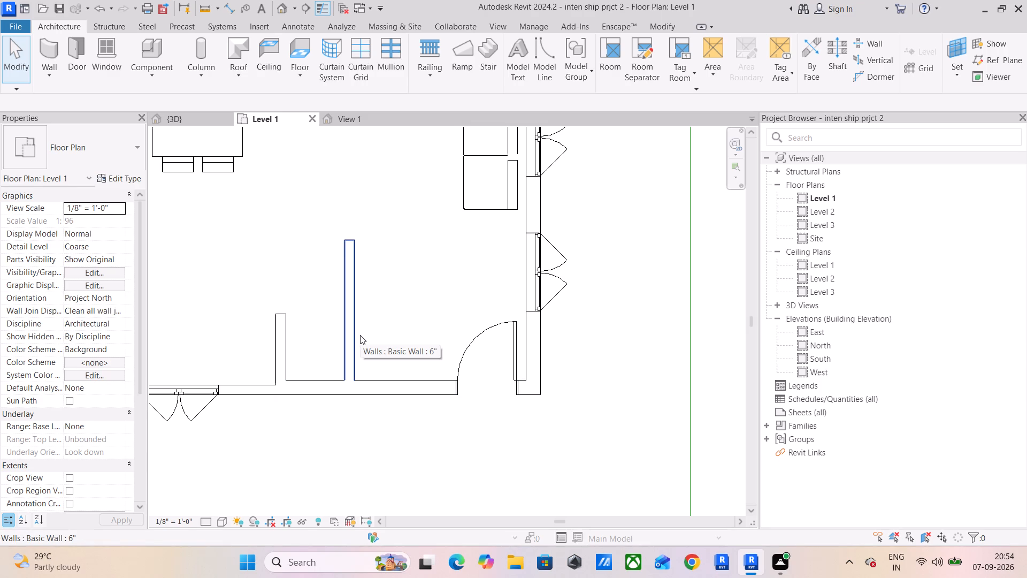
middle_drag(417, 349, 394, 473)
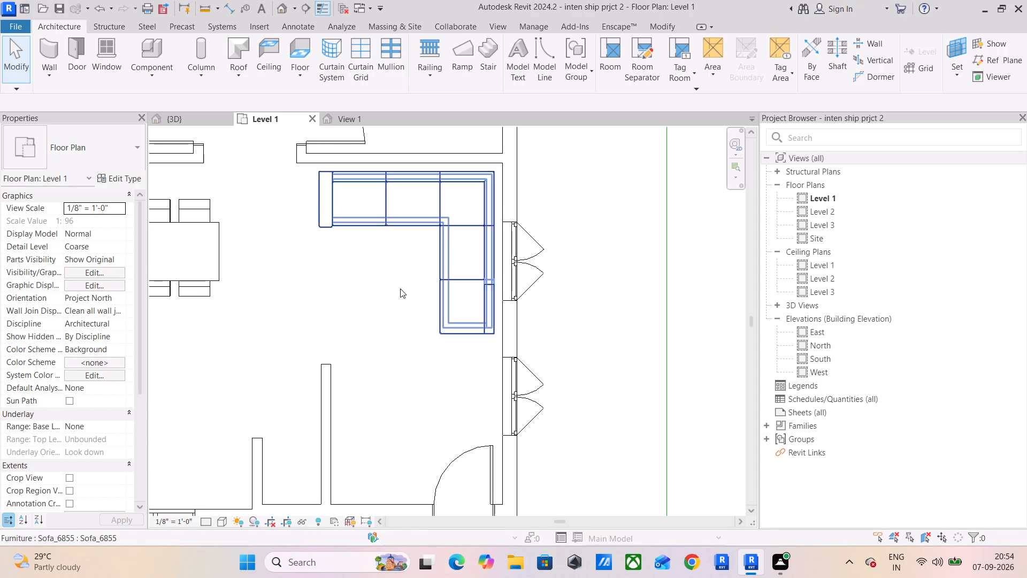
click(149, 80)
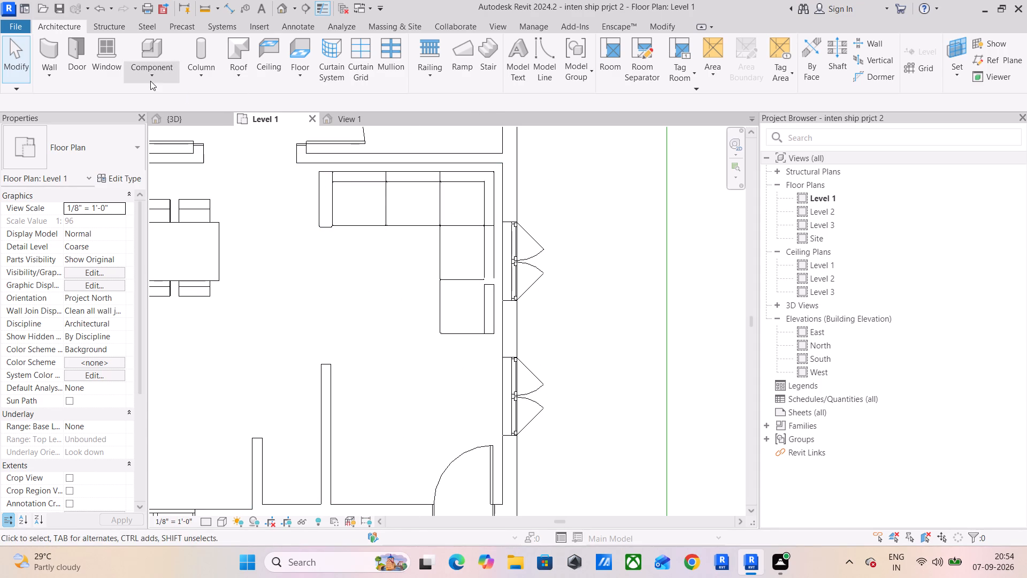
click(162, 88)
click(567, 61)
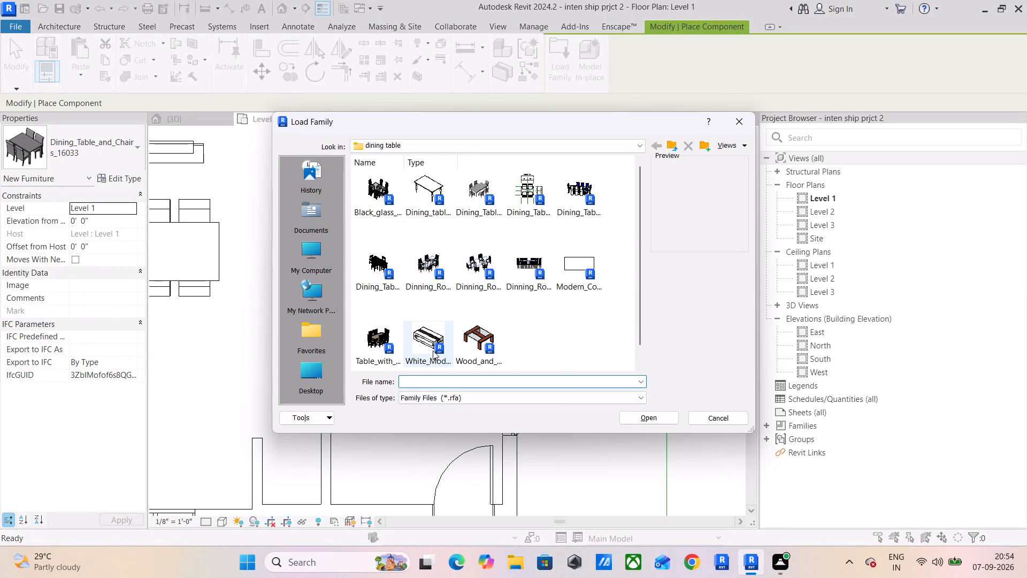
click(422, 334)
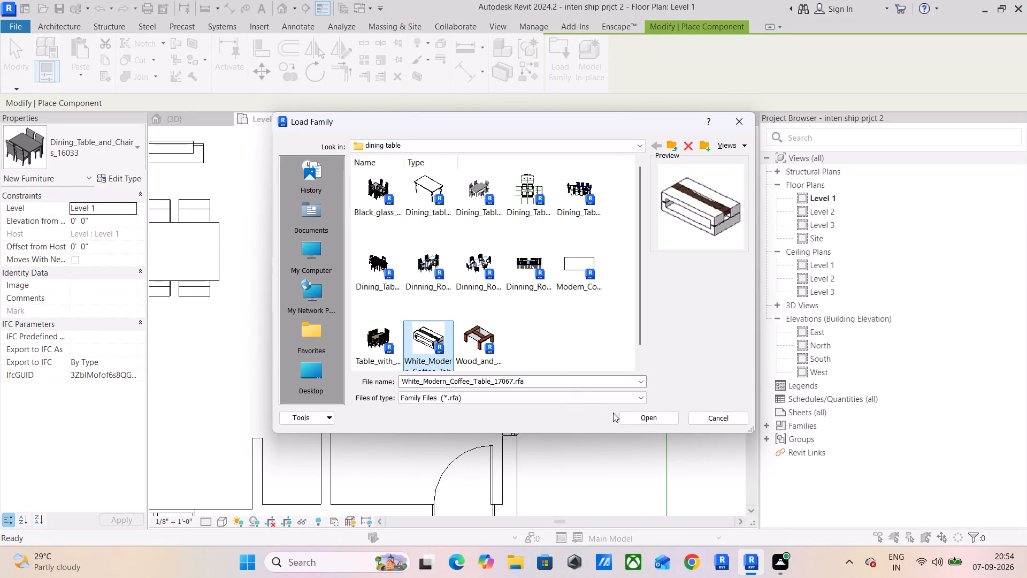
click(641, 416)
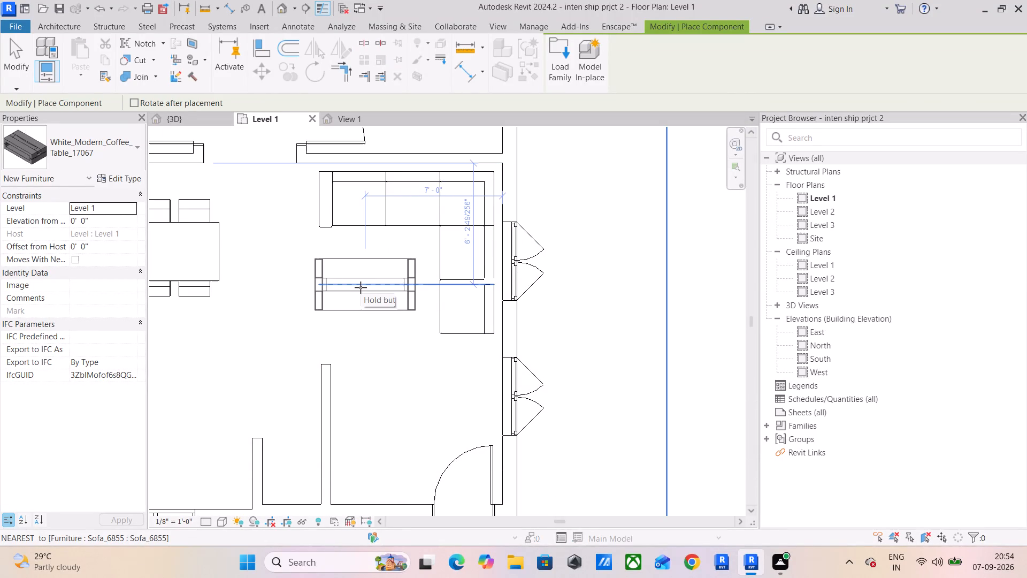
Place the coffee table turned 90° inside the L-shaped sofa's corner, centred about 7'-0" from the wall behind the sofa.
key(space)
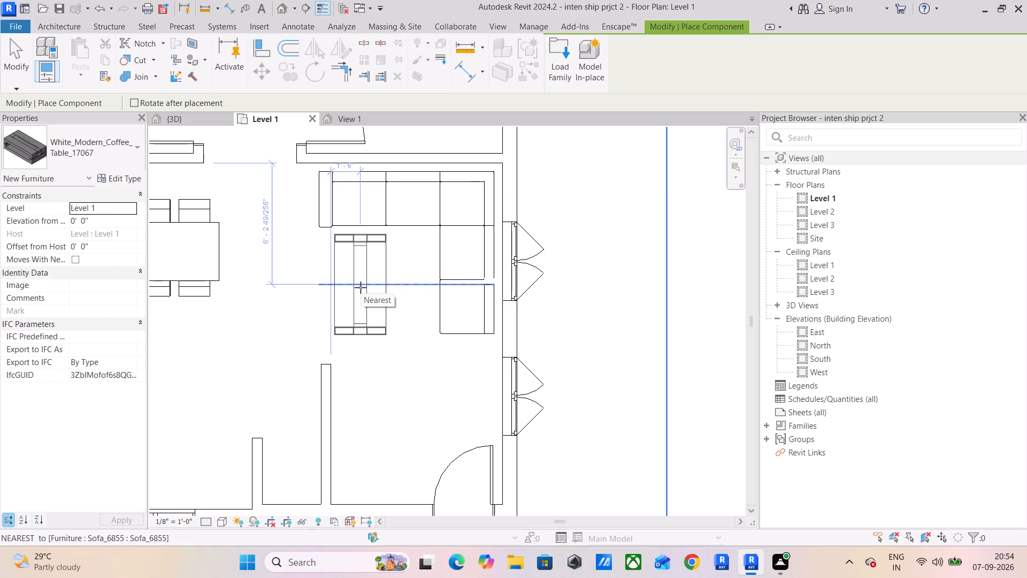
click(393, 303)
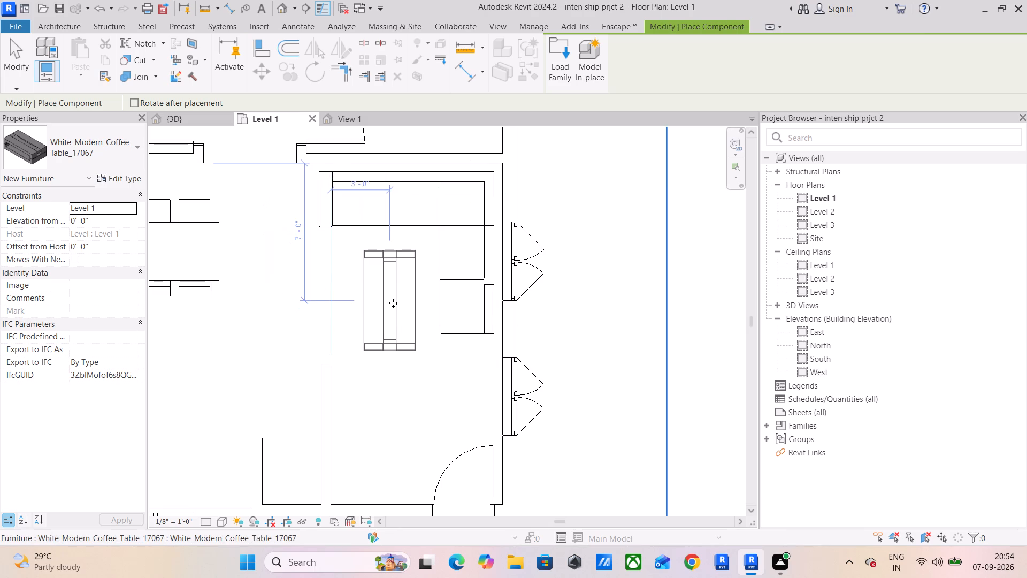
key(Escape)
key(Escape)
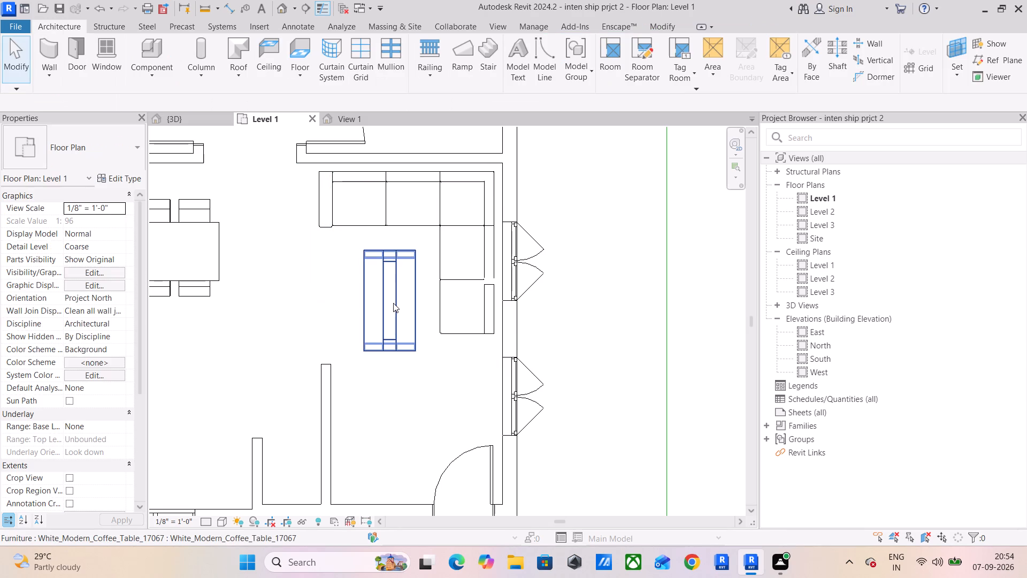
Open the placed coffee table's family for editing.
click(393, 303)
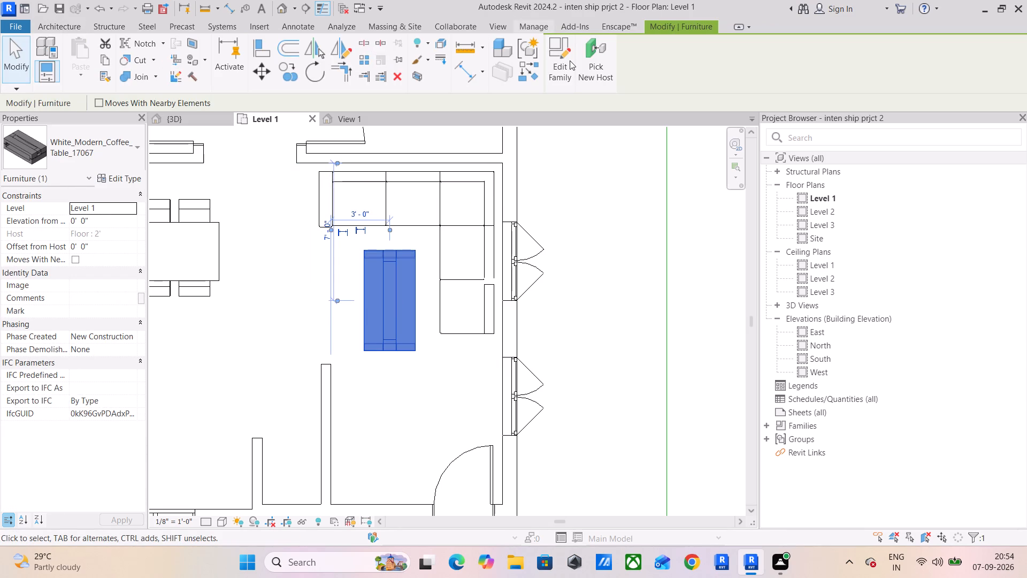
click(570, 60)
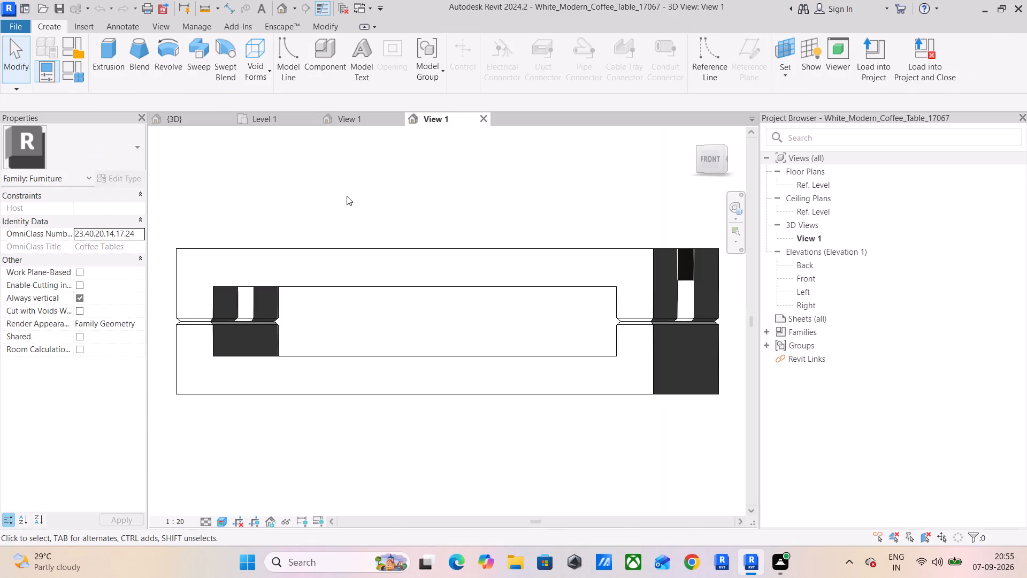
Examine the coffee table's geometry in the 3D view by selecting the whole table and its individual parts.
scroll(530, 203, down, 5)
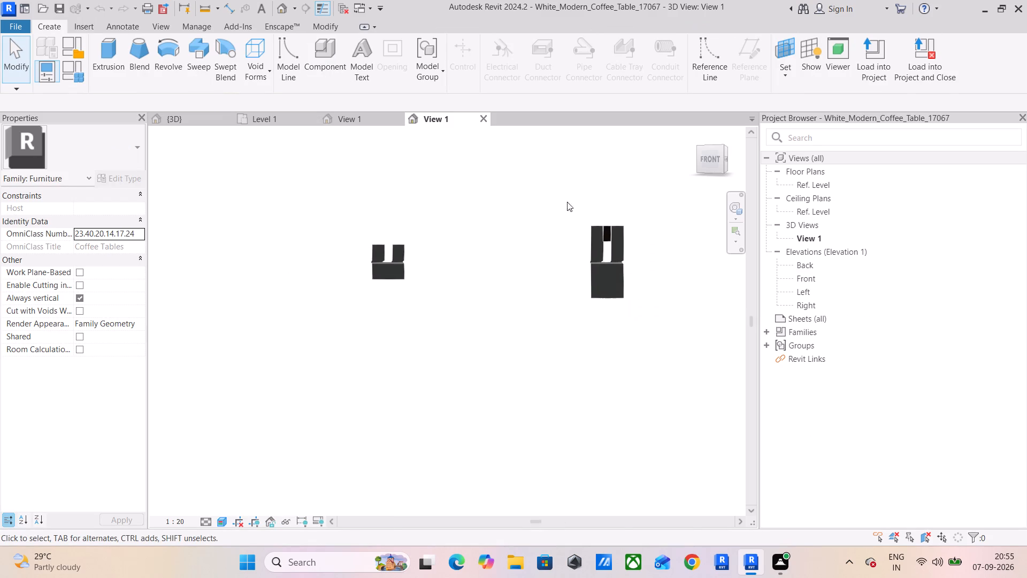
drag(627, 196, 255, 329)
click(394, 318)
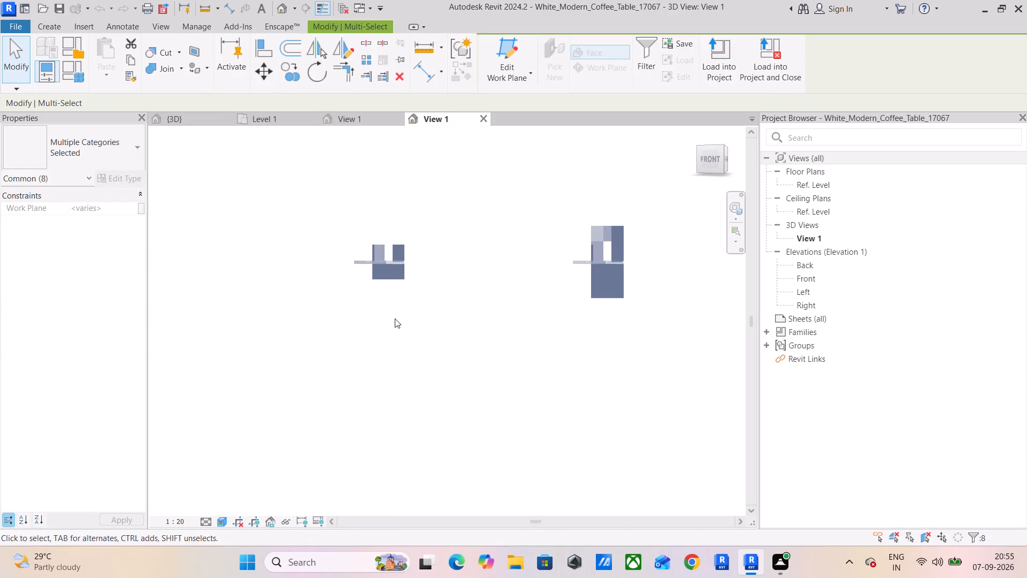
click(539, 244)
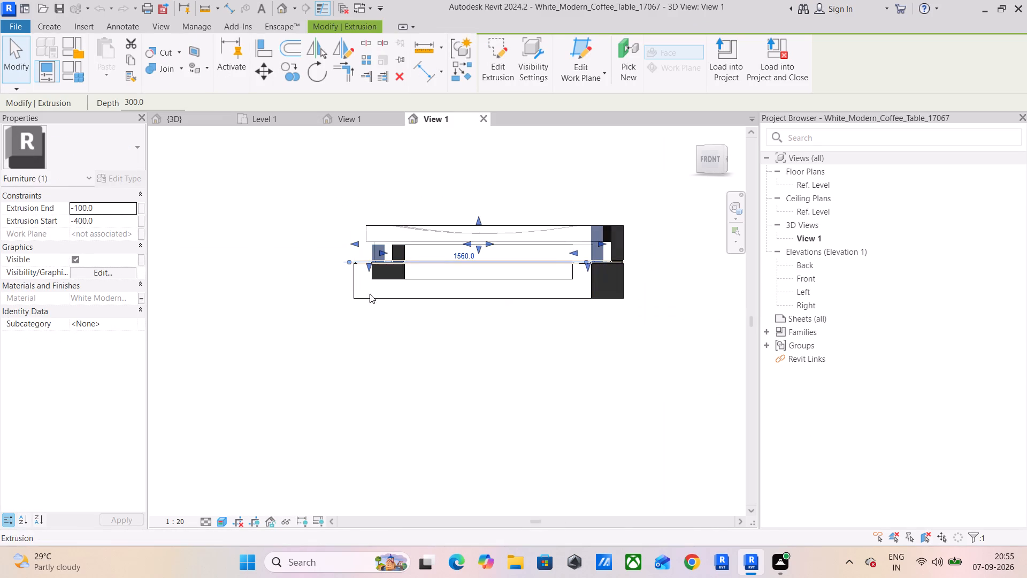
click(509, 323)
drag(662, 232, 232, 372)
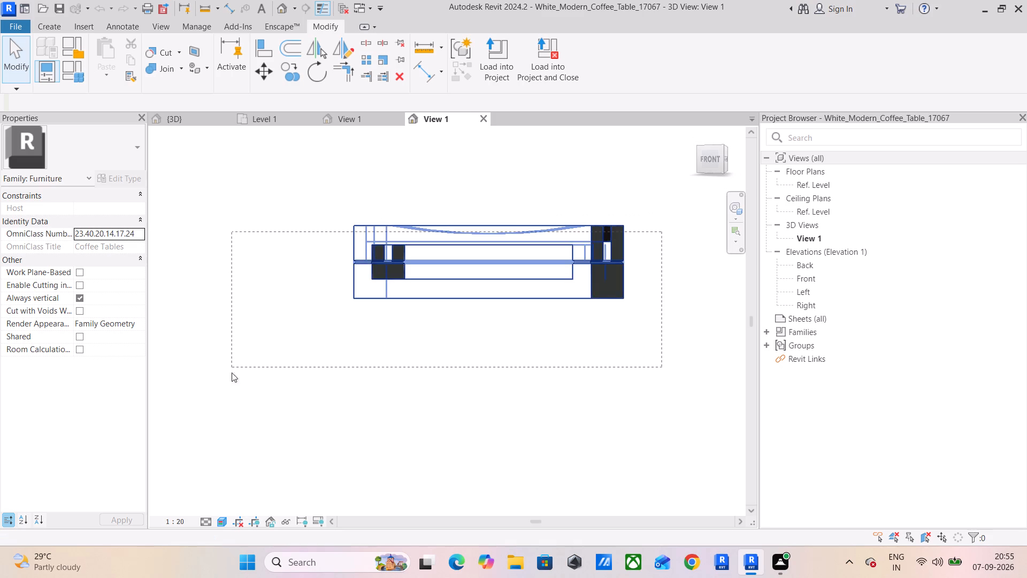
drag(232, 372, 232, 382)
click(284, 240)
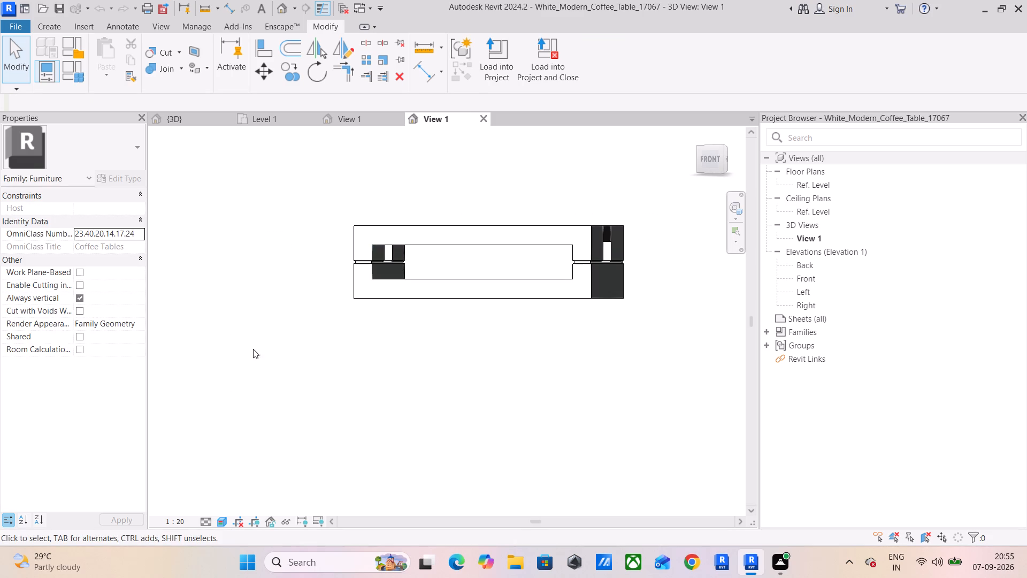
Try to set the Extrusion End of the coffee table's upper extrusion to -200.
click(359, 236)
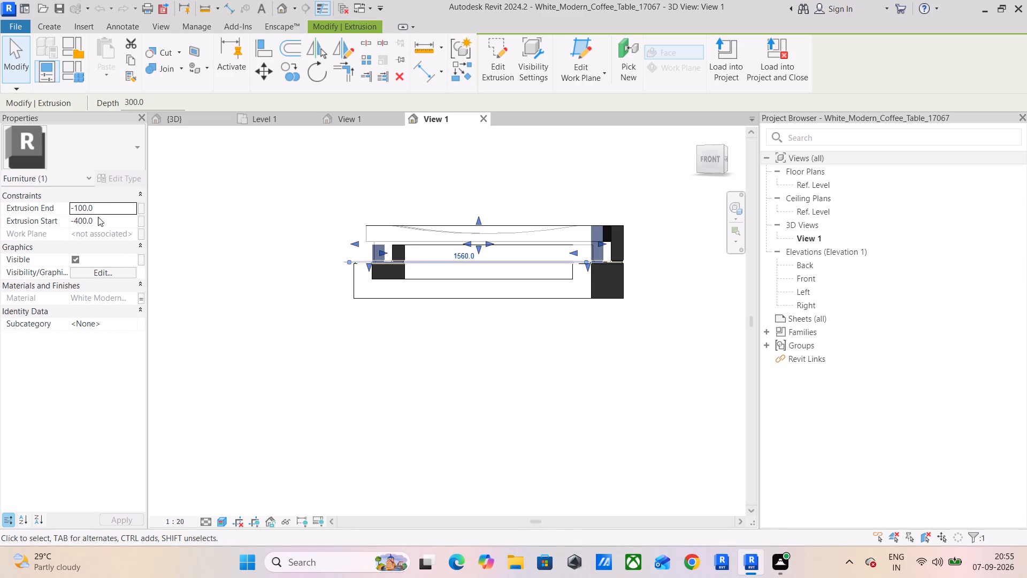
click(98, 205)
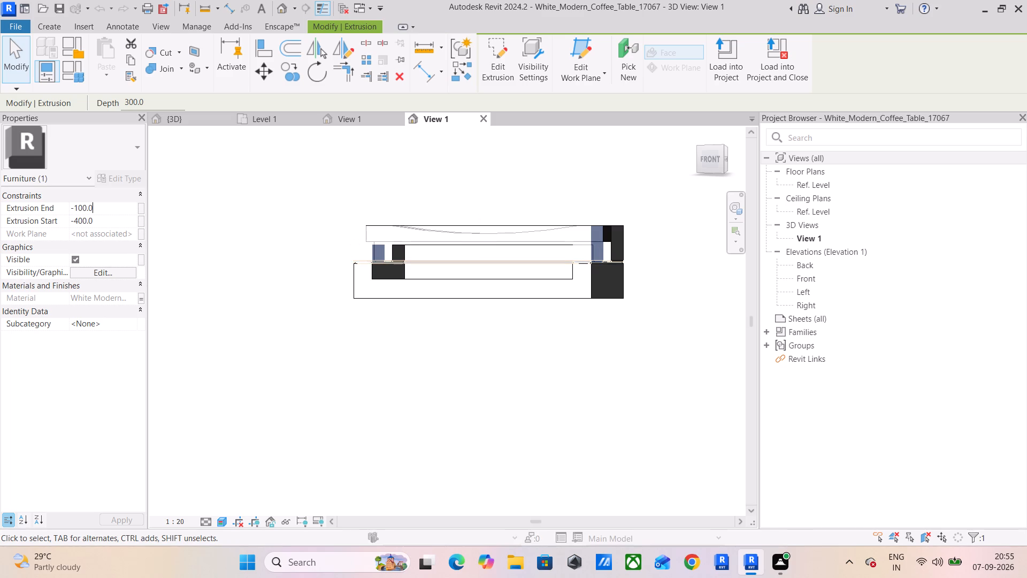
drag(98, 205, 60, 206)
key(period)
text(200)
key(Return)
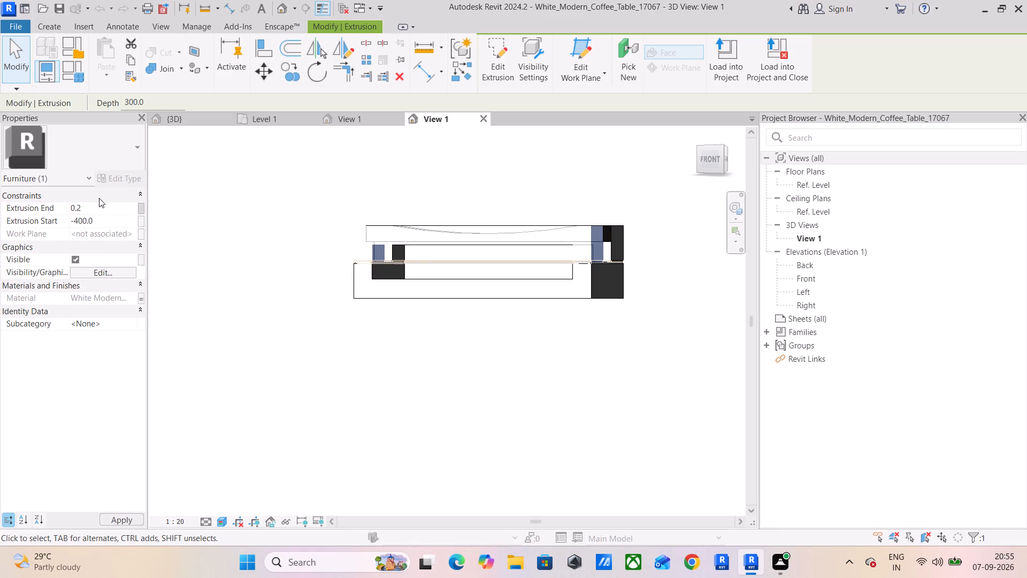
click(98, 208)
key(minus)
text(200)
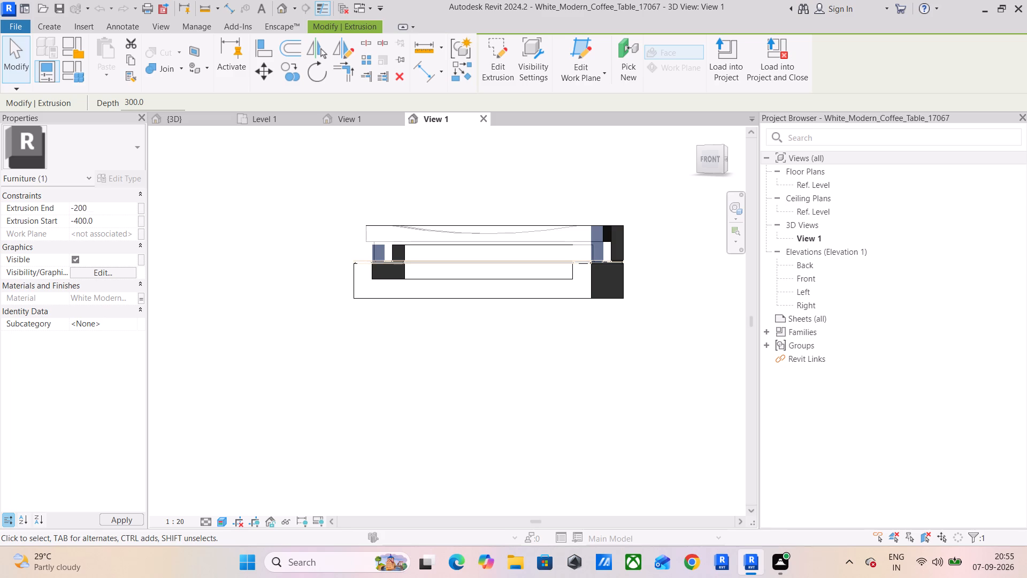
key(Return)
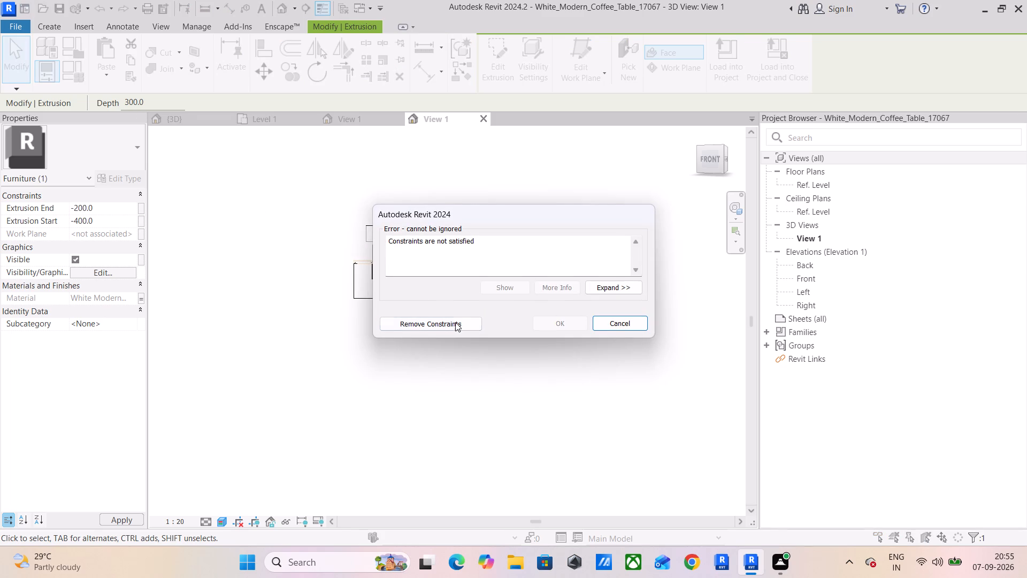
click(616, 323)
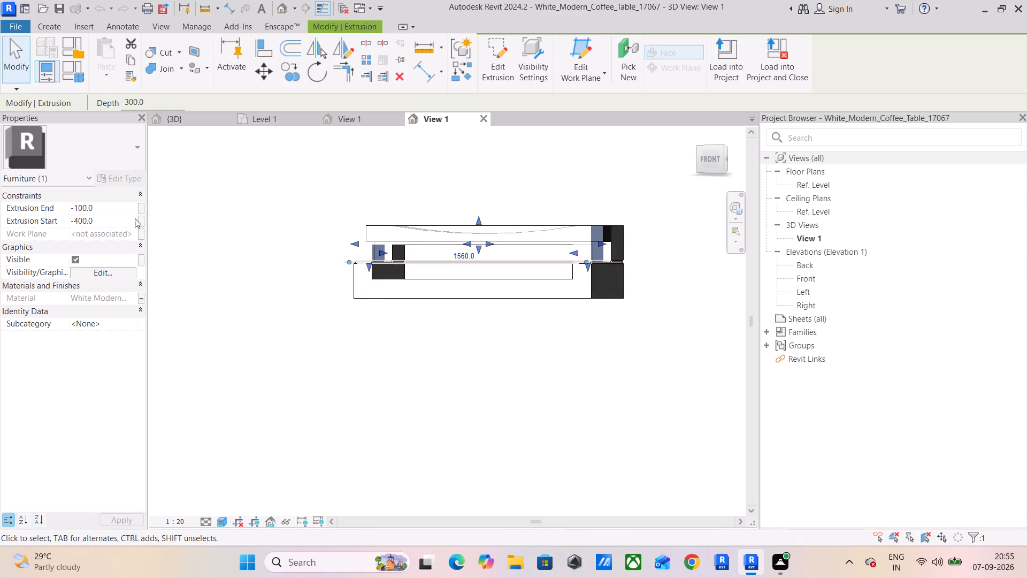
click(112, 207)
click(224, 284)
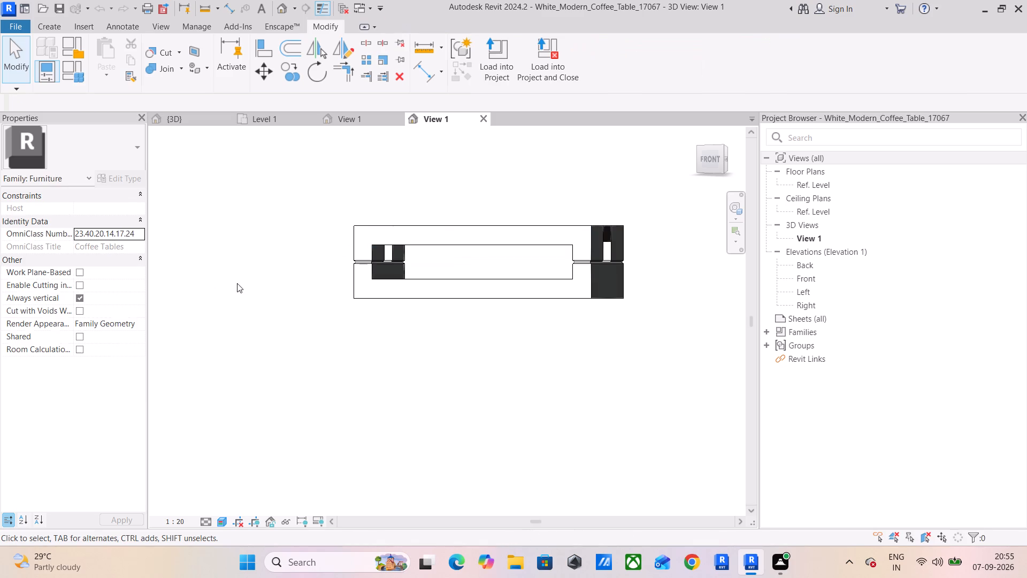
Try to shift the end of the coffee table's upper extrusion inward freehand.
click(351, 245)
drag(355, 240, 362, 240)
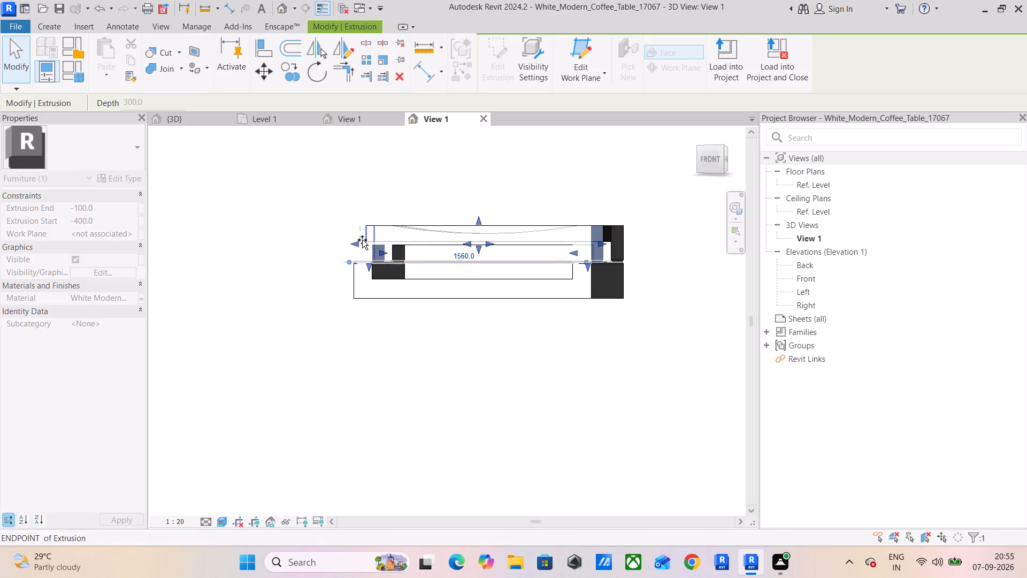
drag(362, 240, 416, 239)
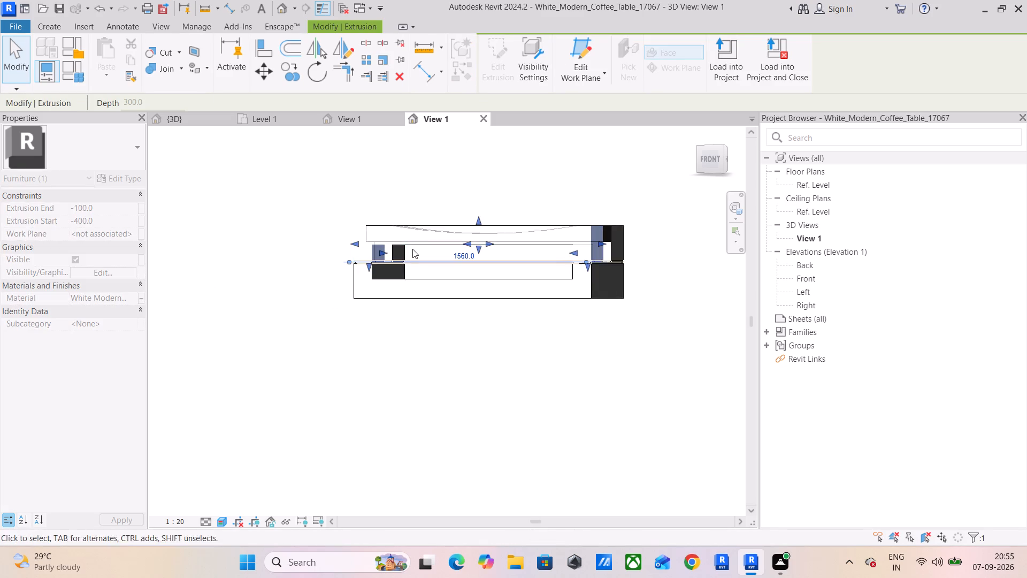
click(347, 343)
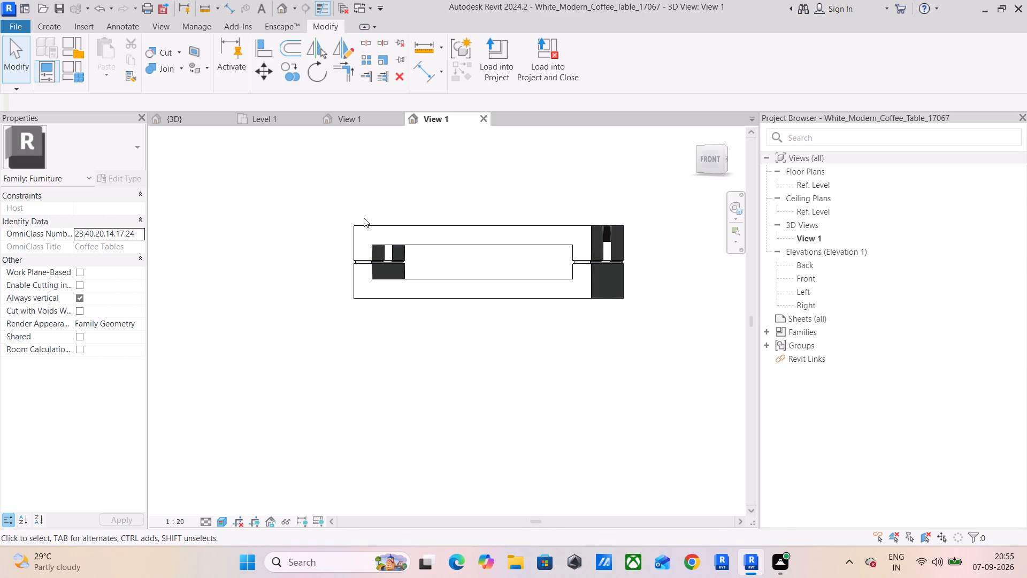
Examine the properties of the whole coffee table, its lower-rail extrusion and the family's OmniClass classification.
drag(653, 185, 336, 303)
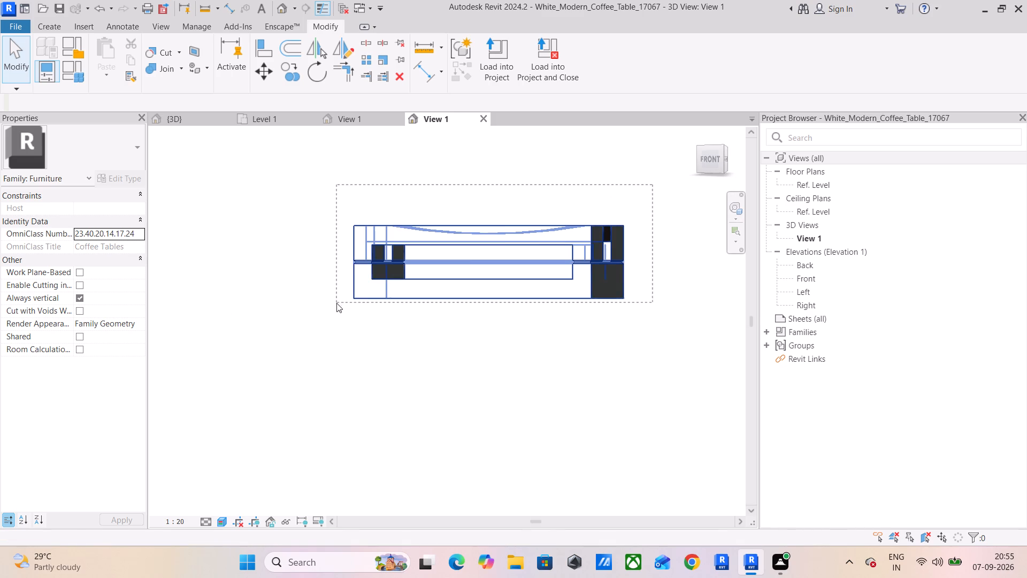
drag(336, 303, 315, 350)
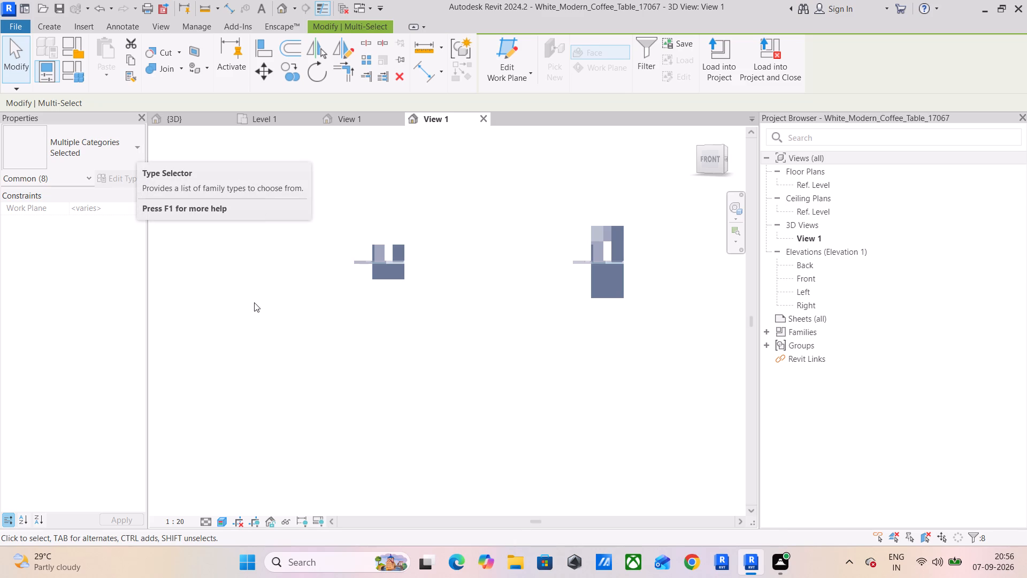
drag(254, 305, 260, 302)
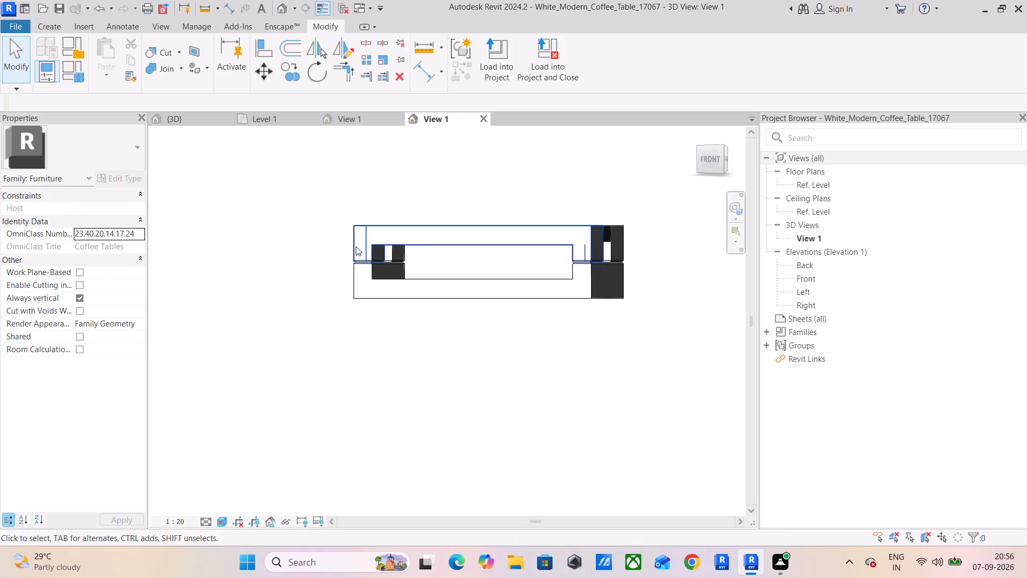
click(350, 247)
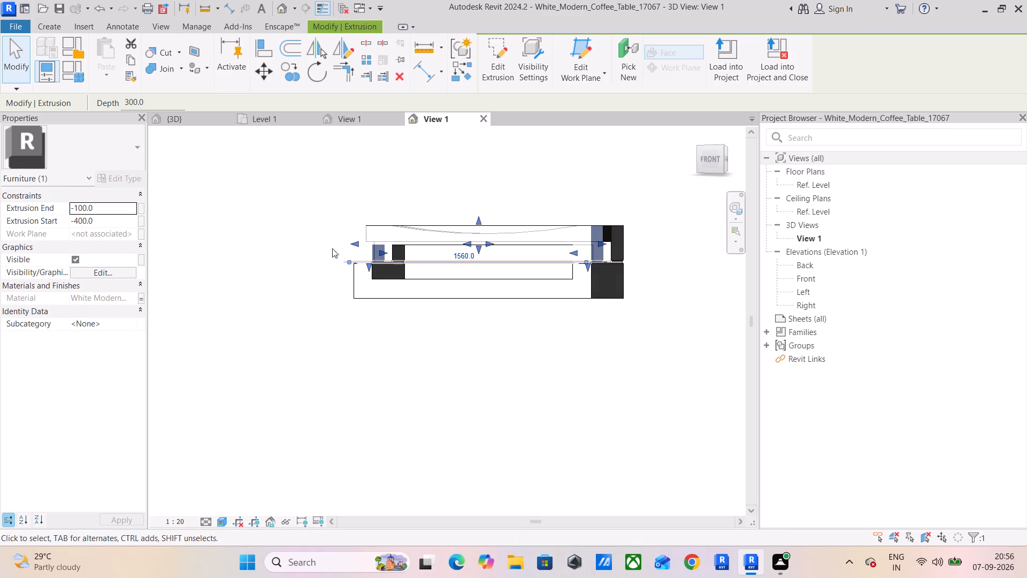
click(114, 209)
click(239, 229)
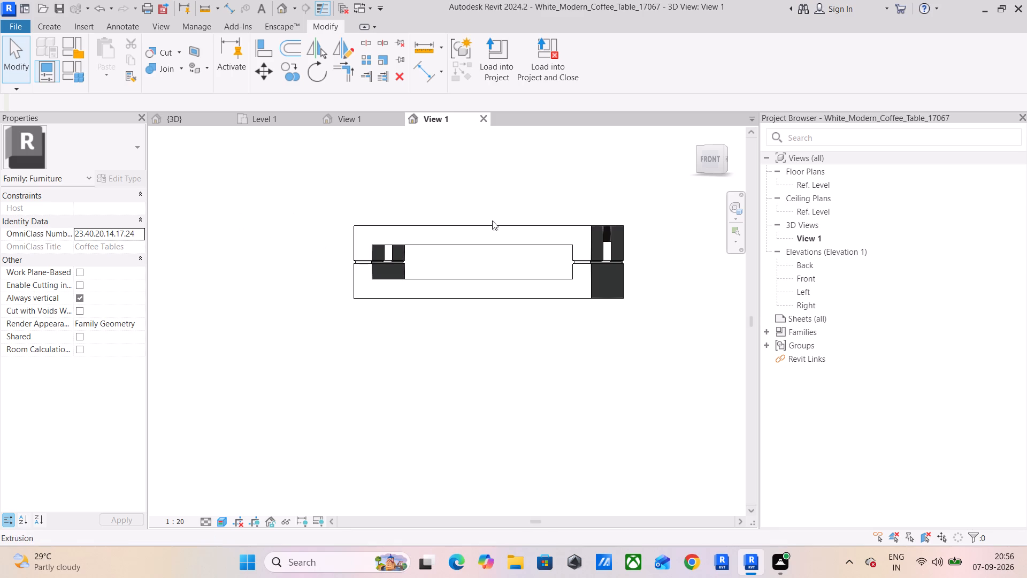
drag(648, 201, 317, 342)
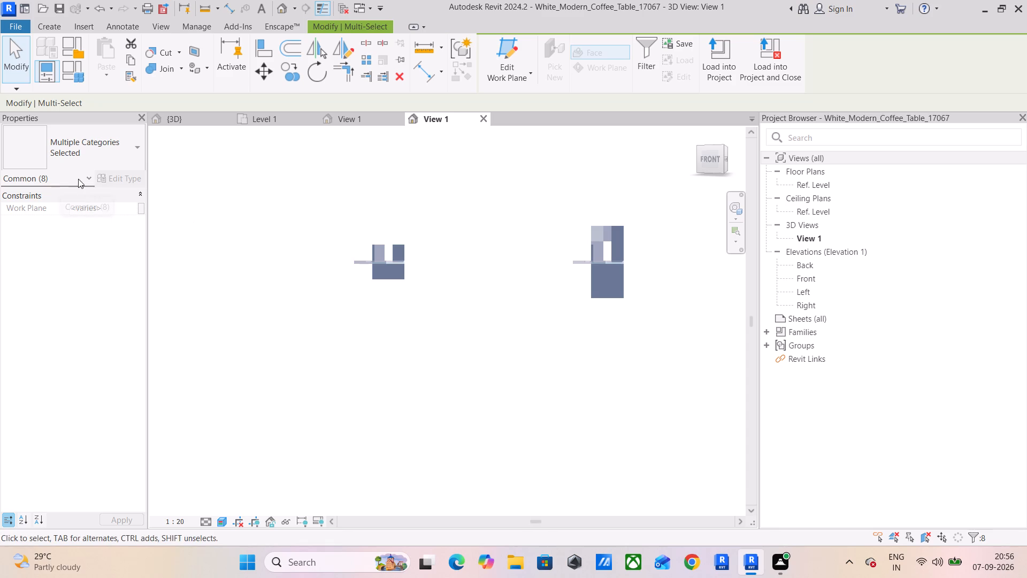
click(110, 150)
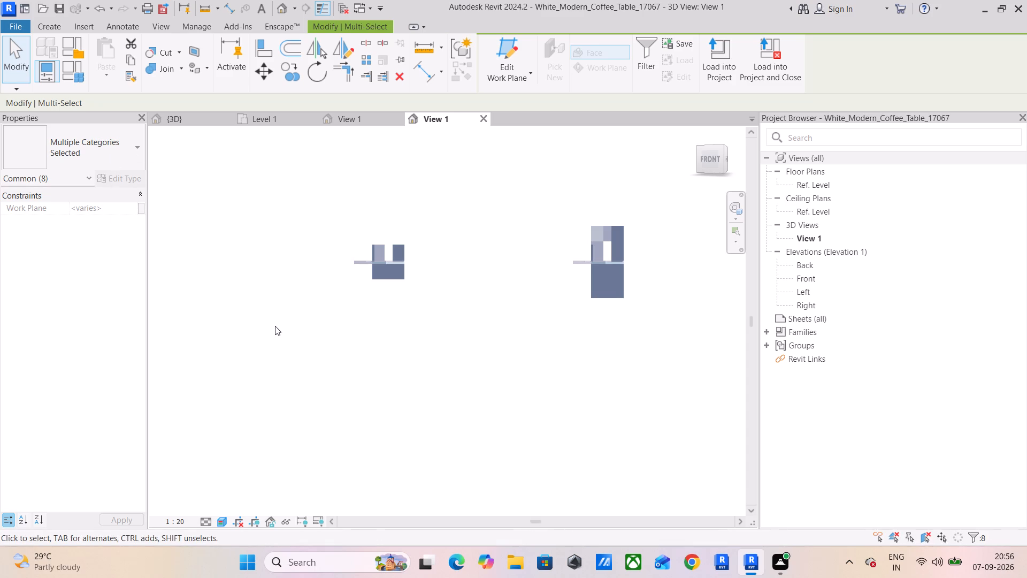
click(275, 326)
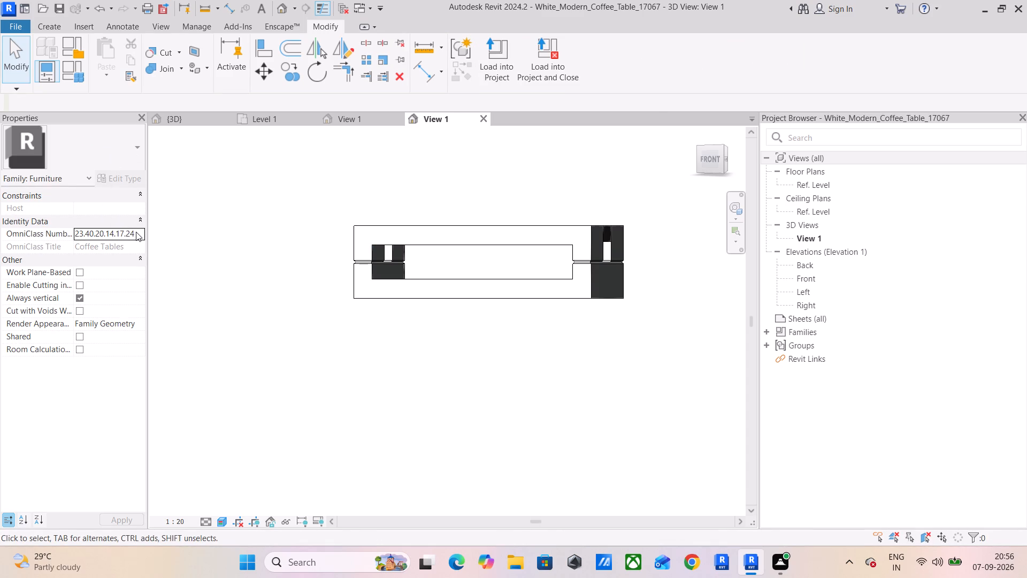
click(136, 232)
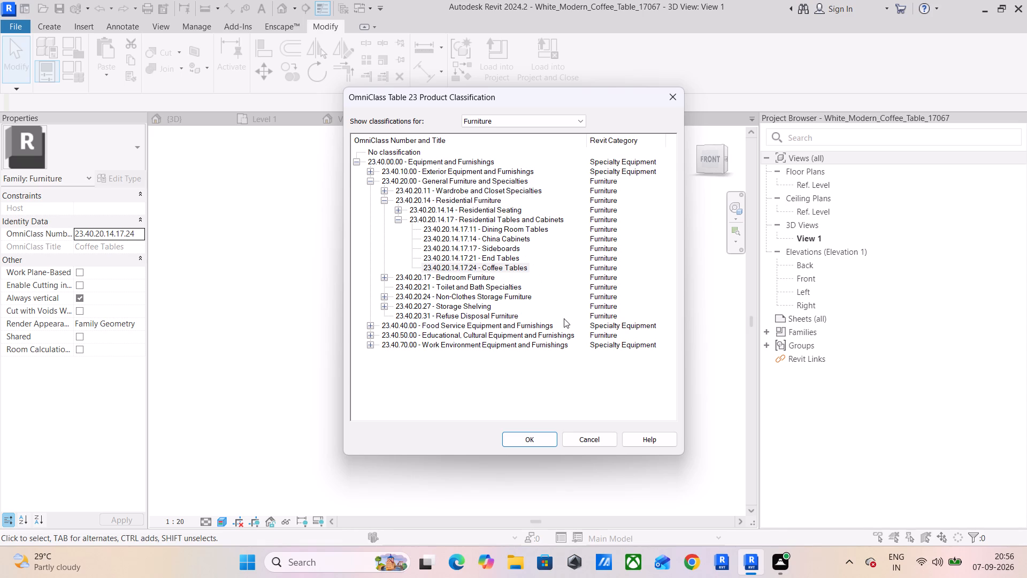
click(670, 97)
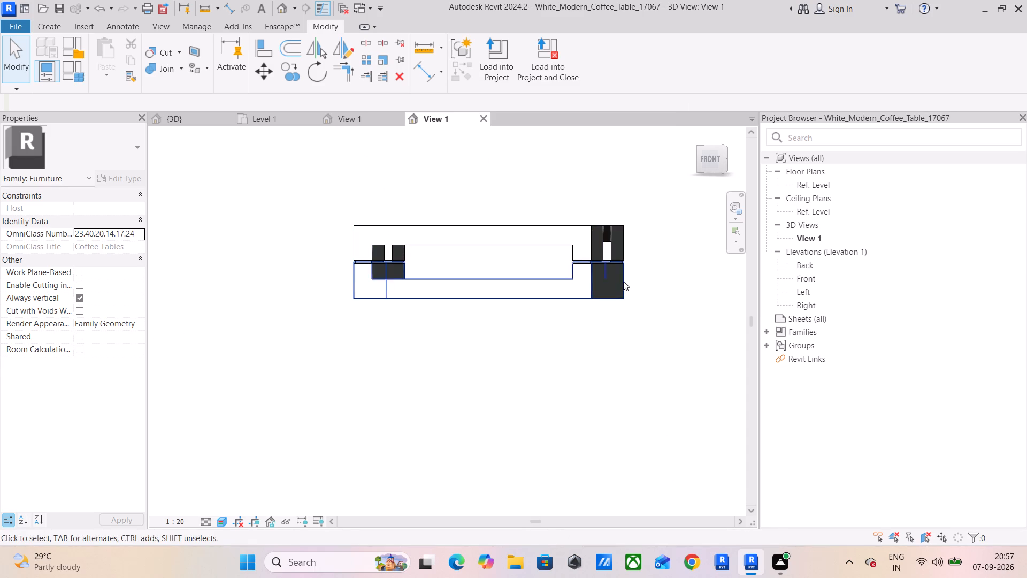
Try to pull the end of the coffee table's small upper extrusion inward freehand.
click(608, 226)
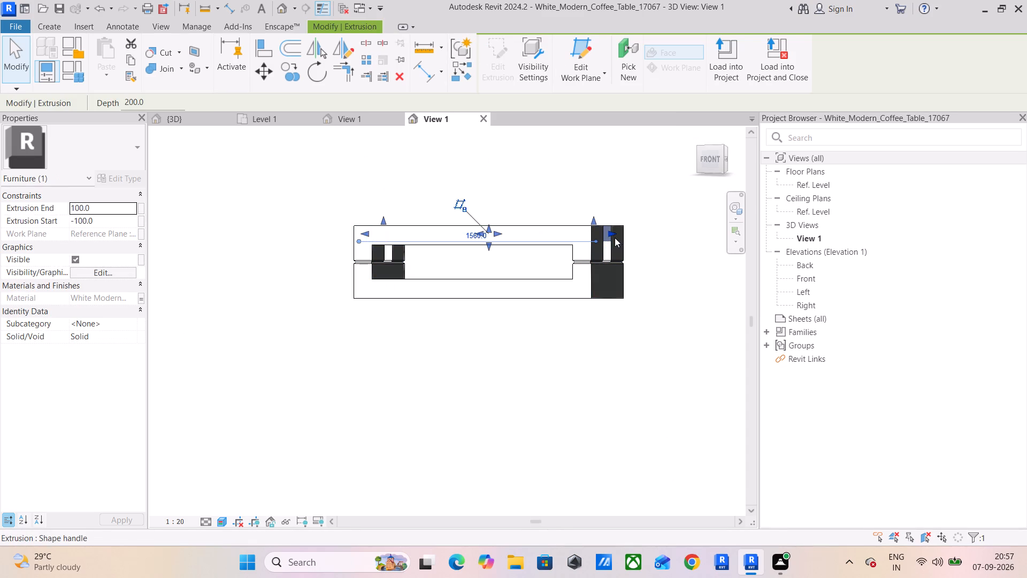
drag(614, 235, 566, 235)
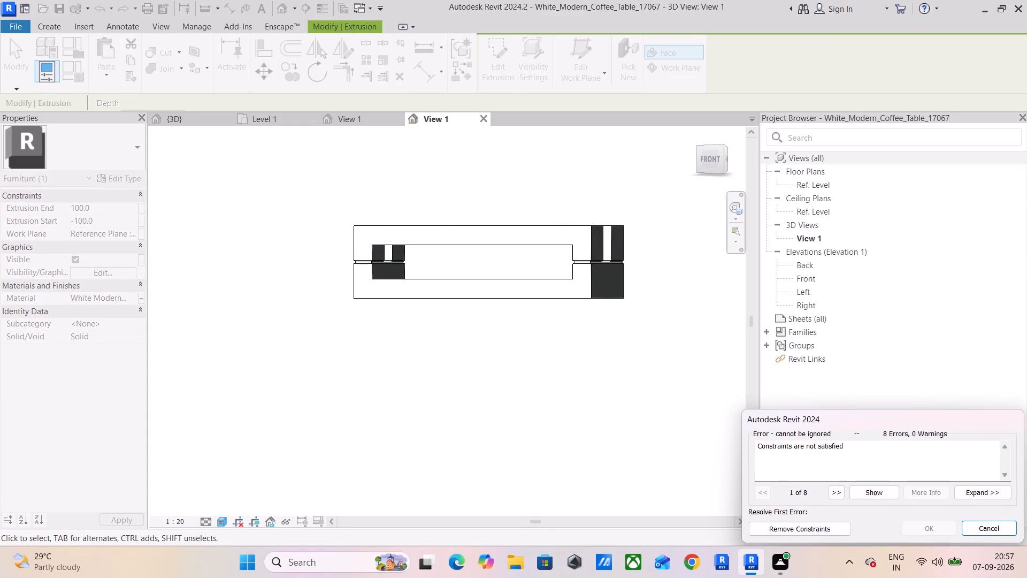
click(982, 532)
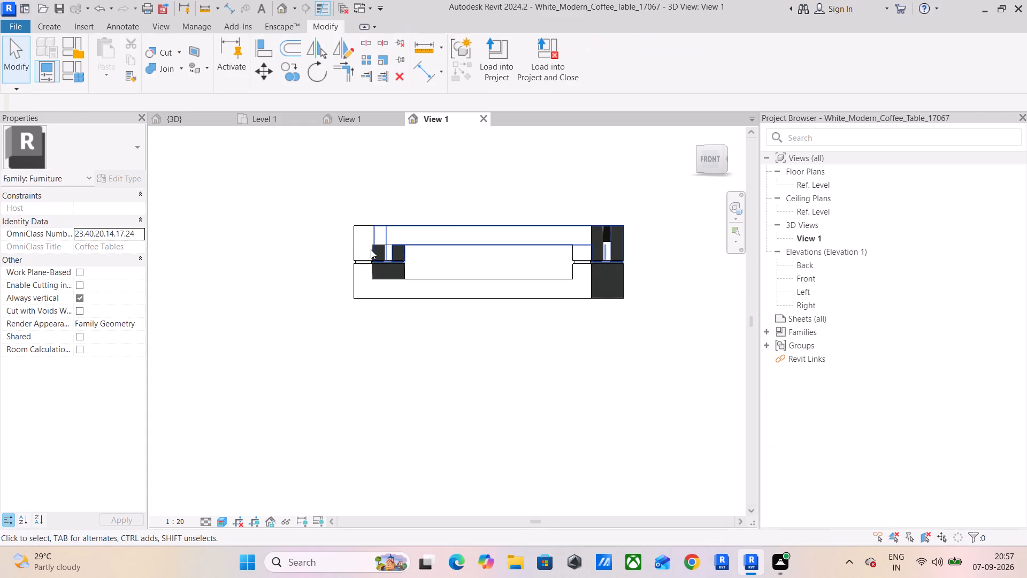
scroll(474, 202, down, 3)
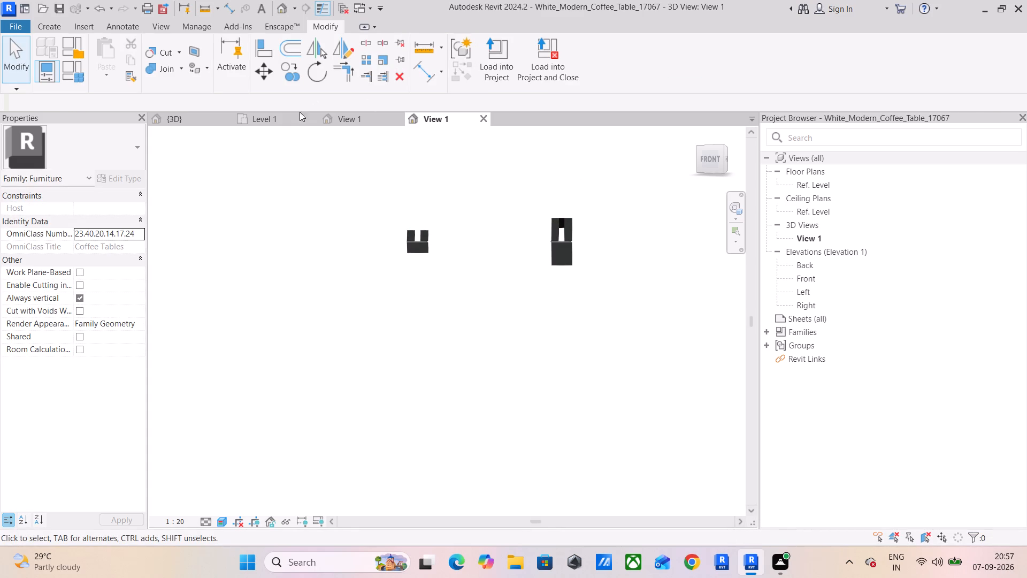
Delete the white modern coffee table beside the L-shaped sofa in the project's Level 1 floor plan.
click(206, 119)
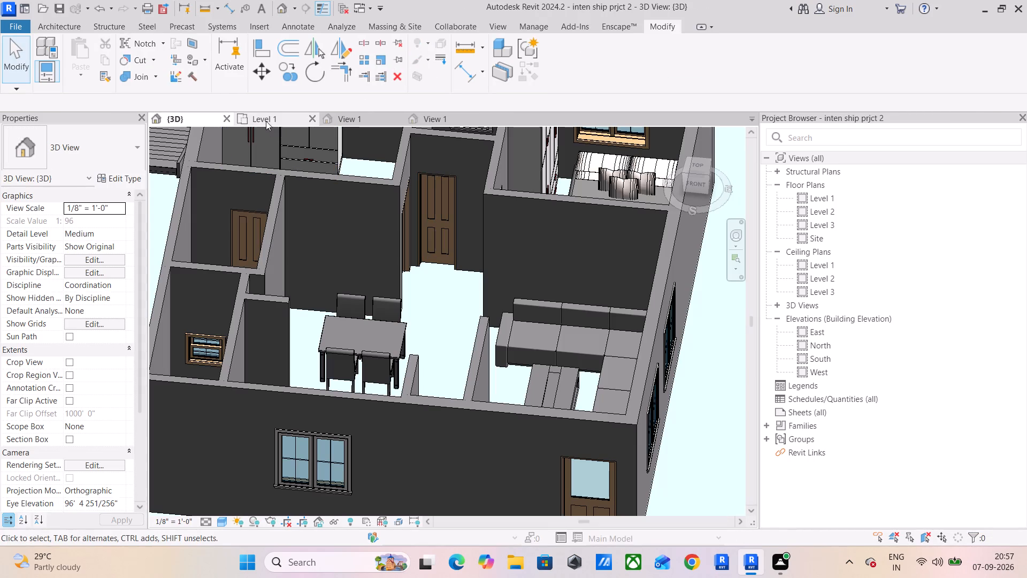
click(266, 121)
scroll(656, 268, down, 6)
middle_drag(660, 264, 430, 305)
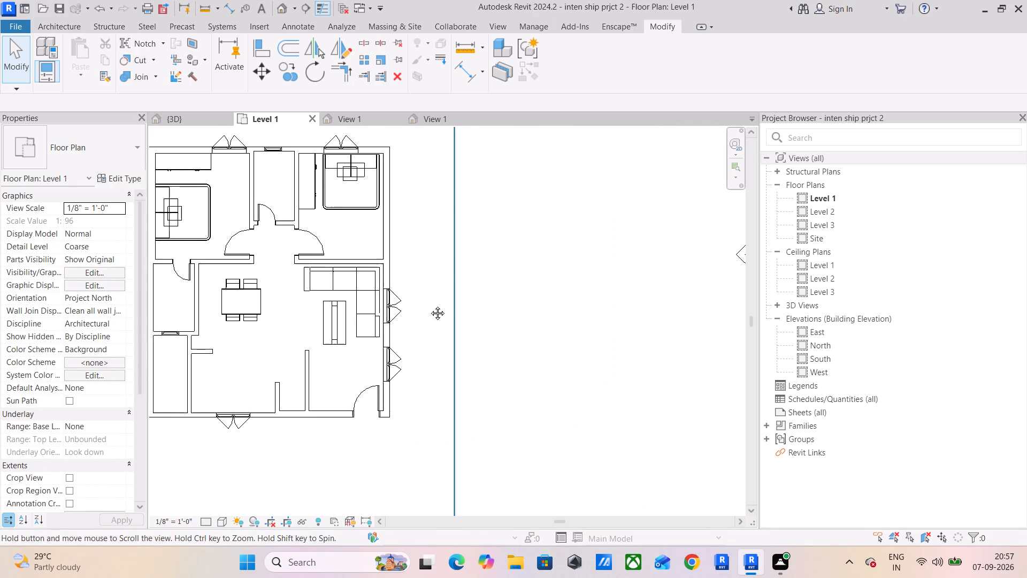
middle_drag(430, 305, 410, 305)
scroll(410, 305, down, 2)
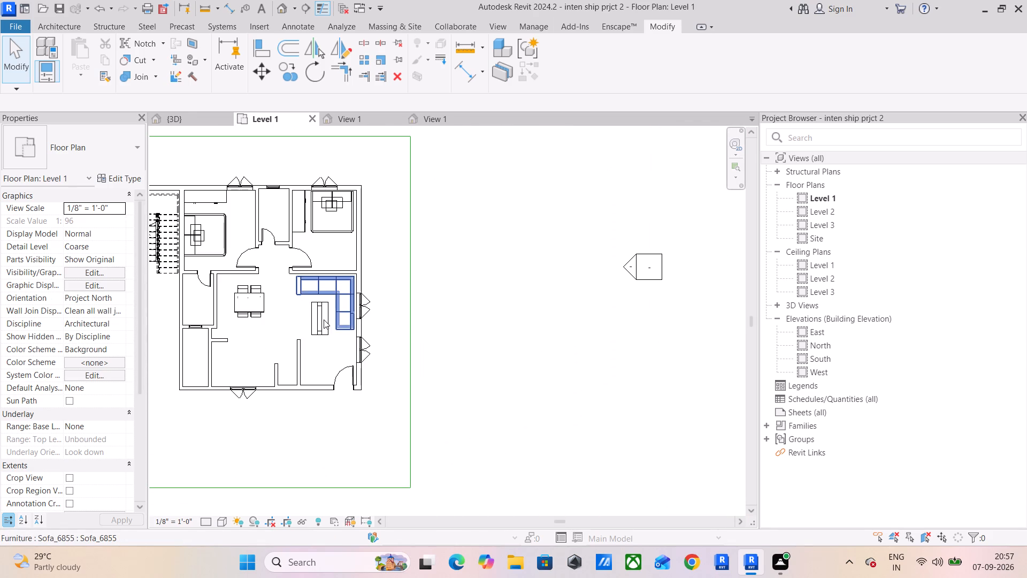
scroll(324, 320, up, 7)
click(301, 274)
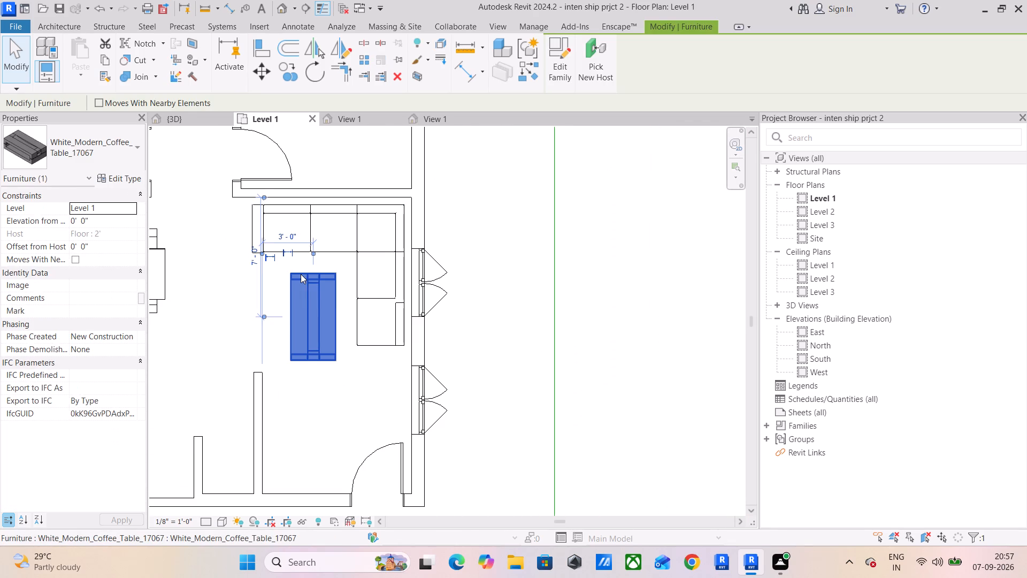
key(Delete)
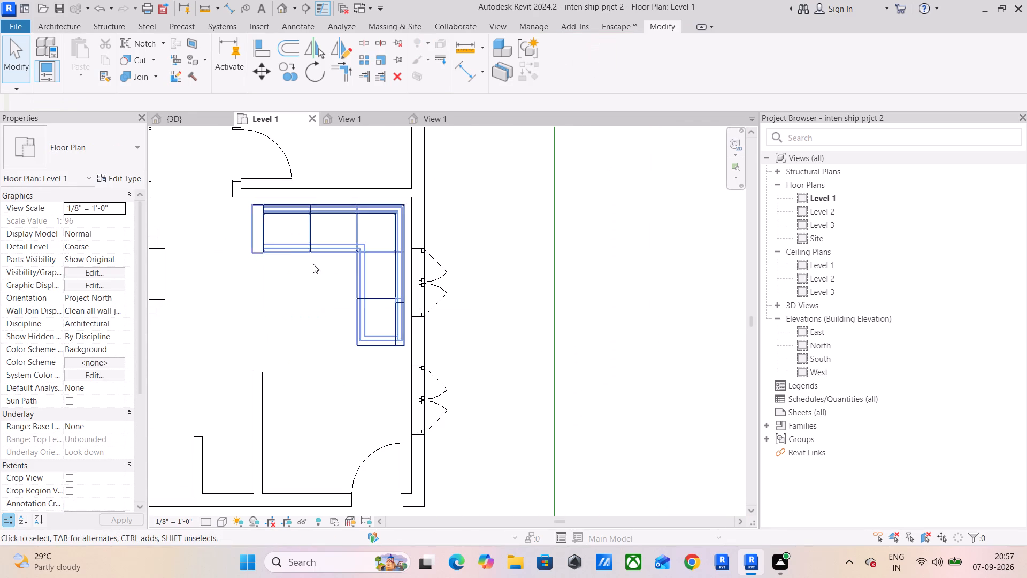
Start placing a component and browse for a family to load in the RVT 2024 English-Imperial US Furniture library on the C: drive.
click(57, 23)
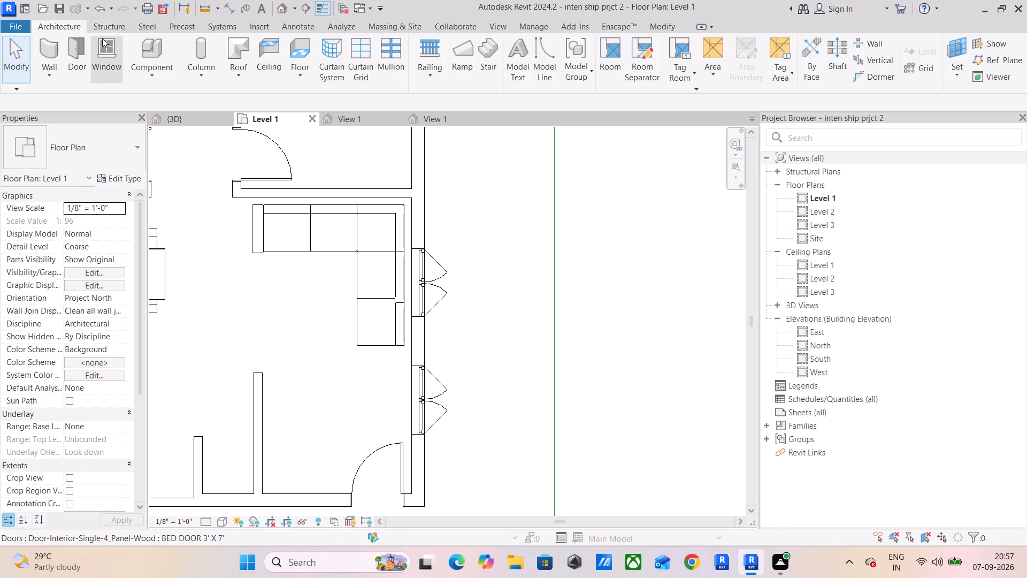
click(155, 75)
click(191, 109)
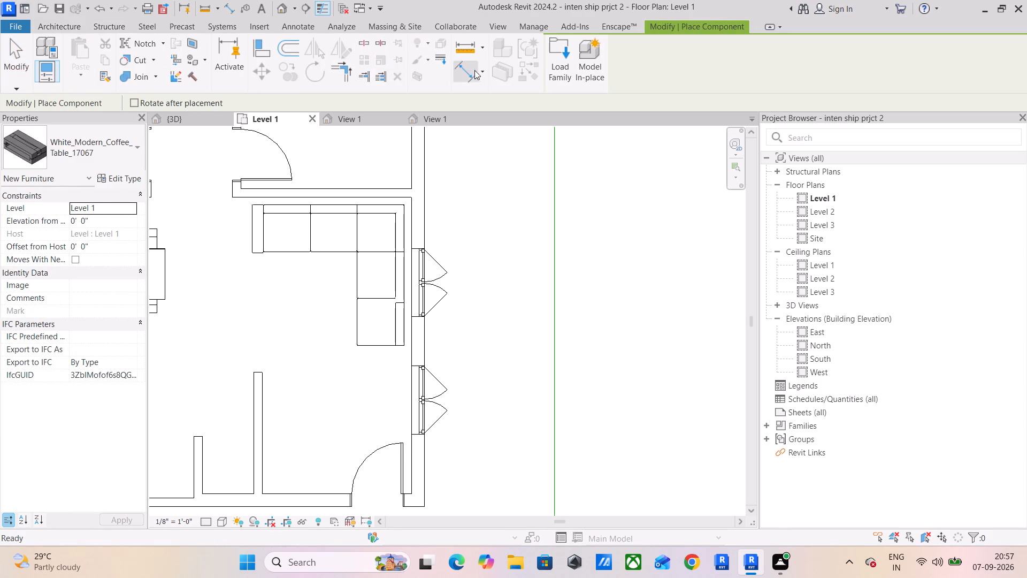
click(561, 63)
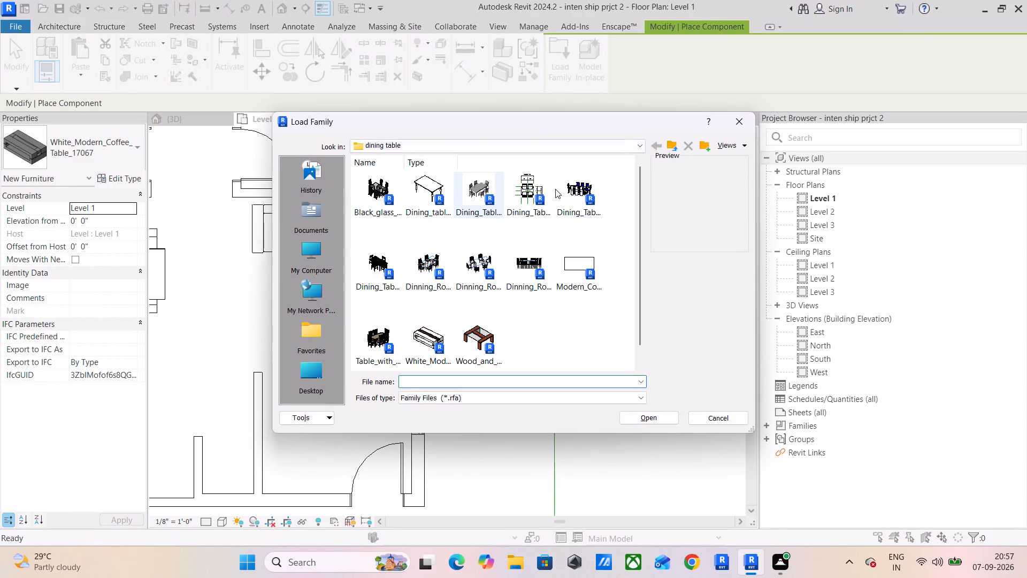
click(672, 146)
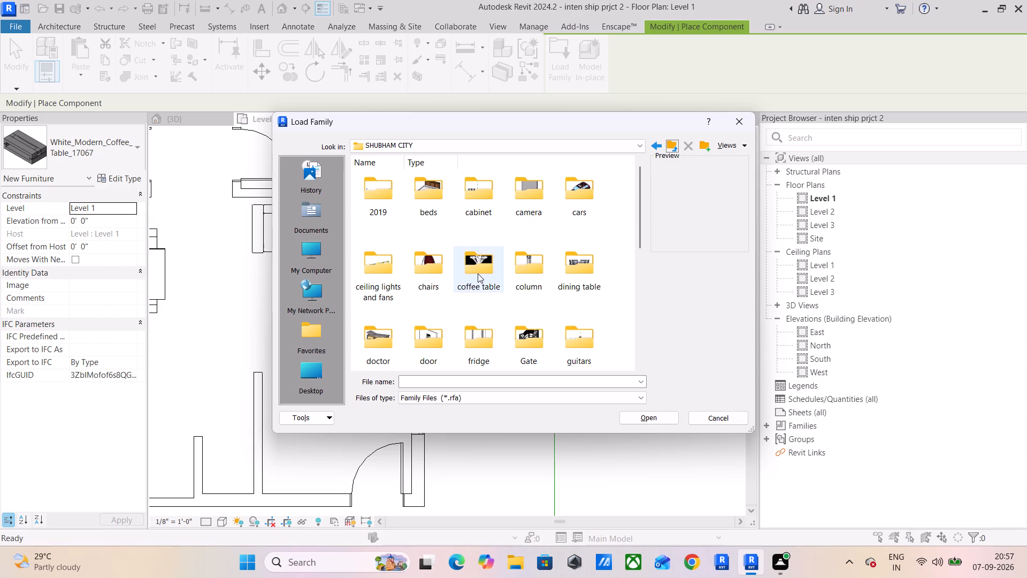
click(672, 144)
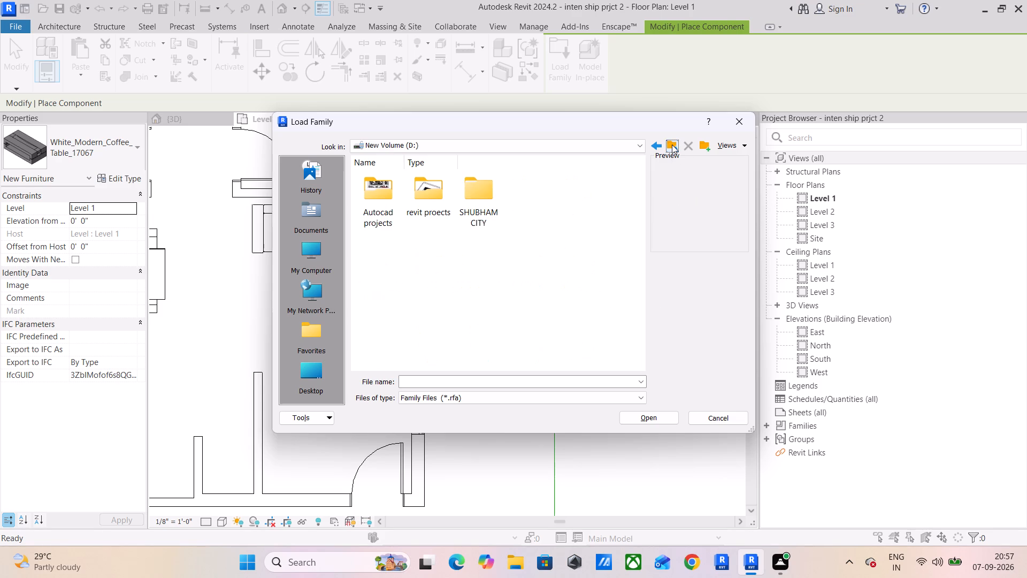
click(672, 144)
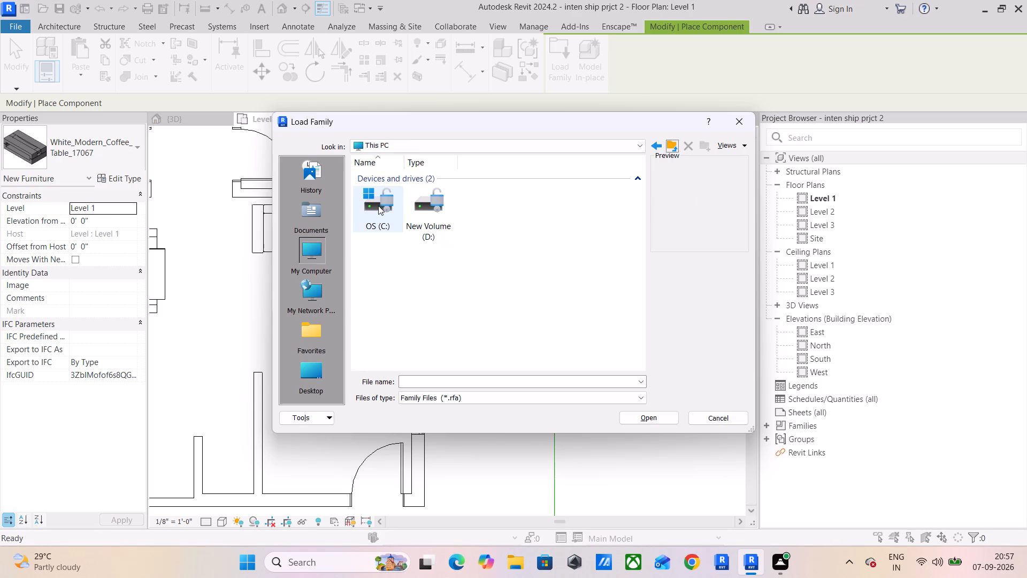
double_click(380, 207)
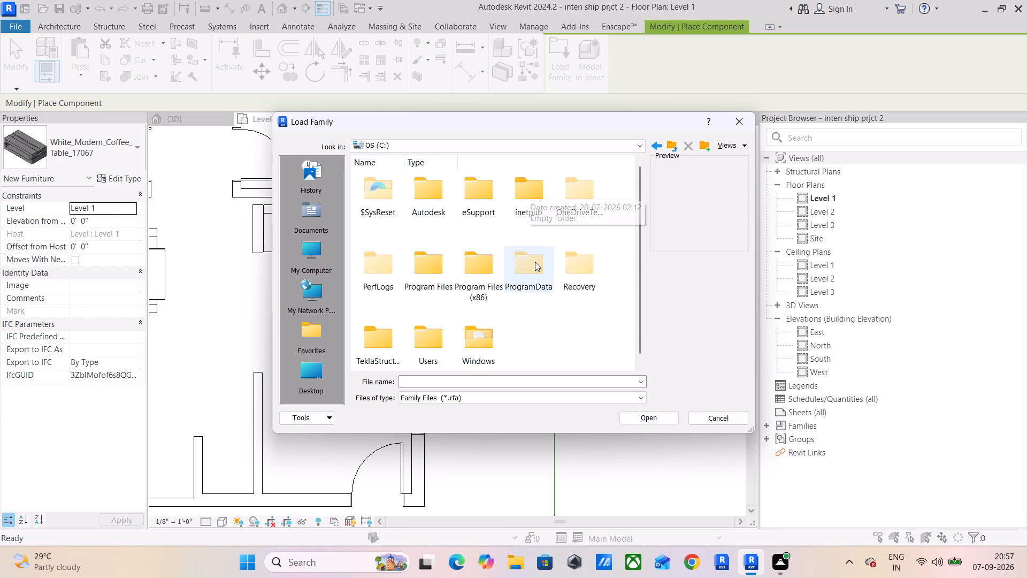
double_click(532, 274)
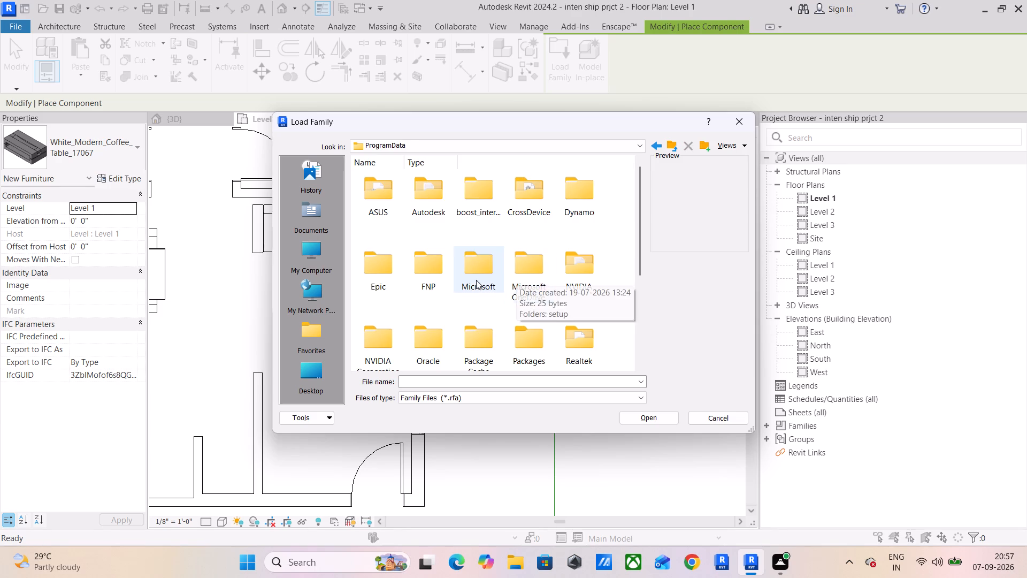
click(453, 201)
double_click(442, 201)
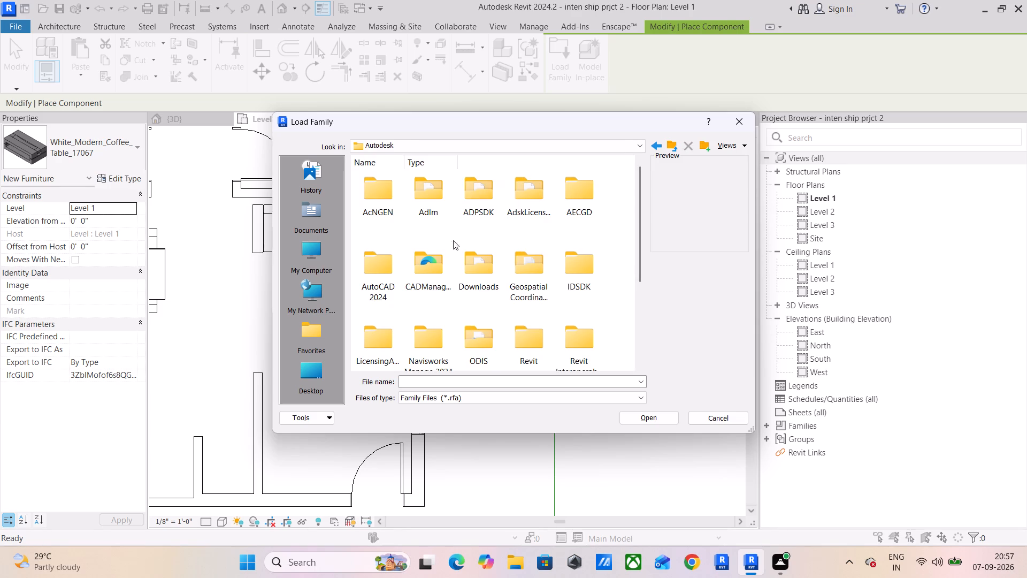
scroll(482, 217, down, 6)
double_click(527, 274)
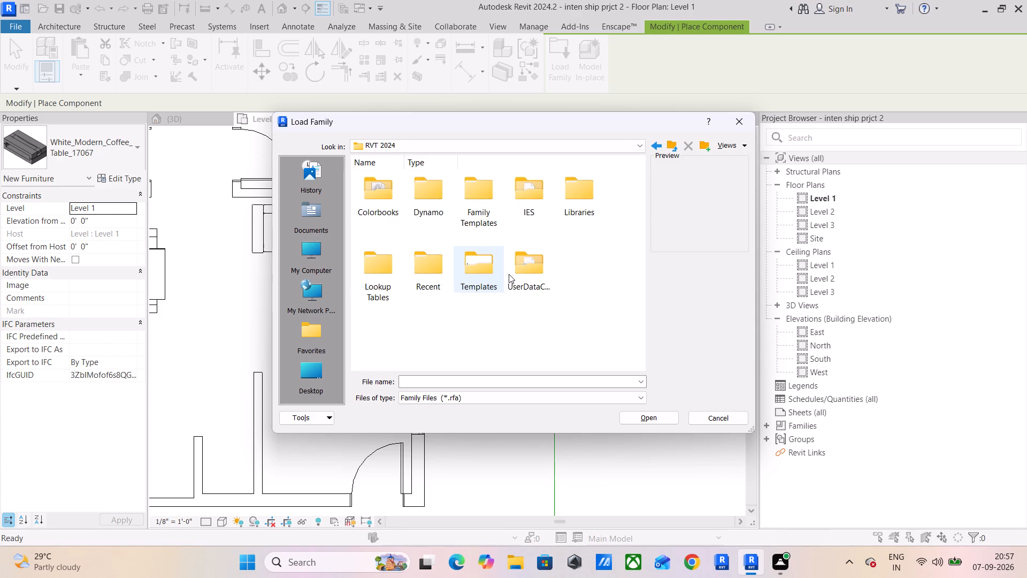
double_click(568, 197)
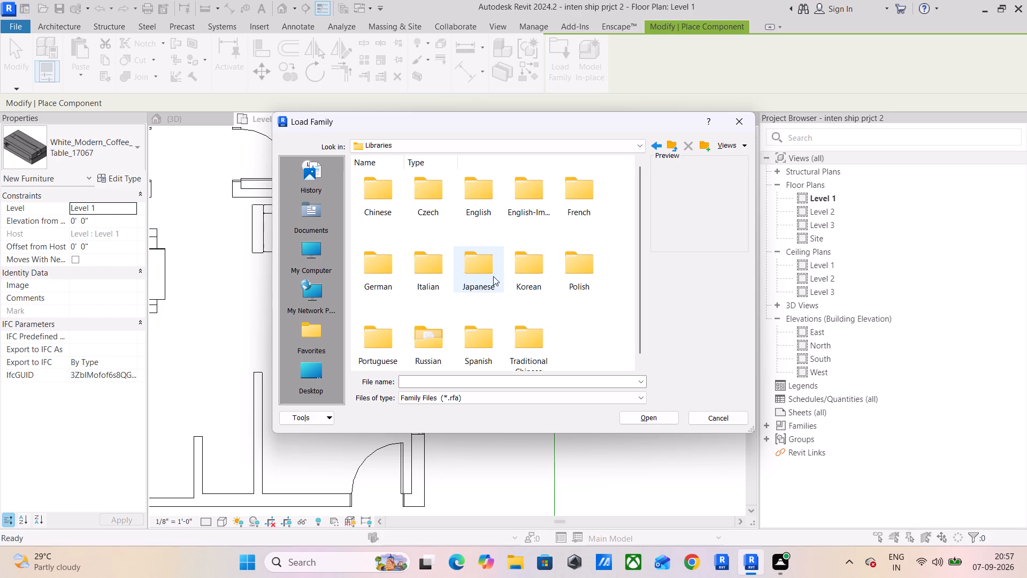
double_click(521, 201)
double_click(392, 196)
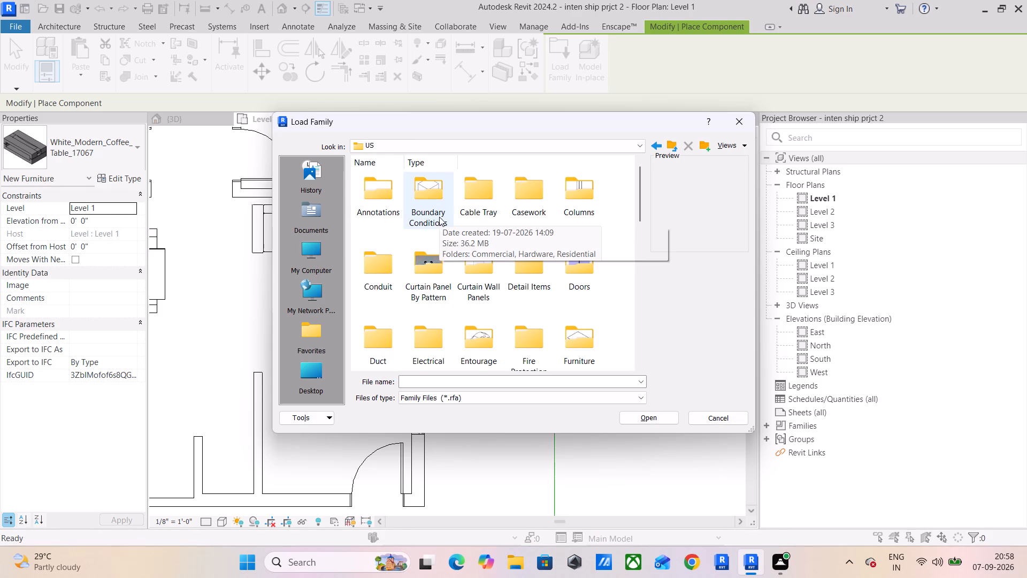
scroll(441, 219, down, 1)
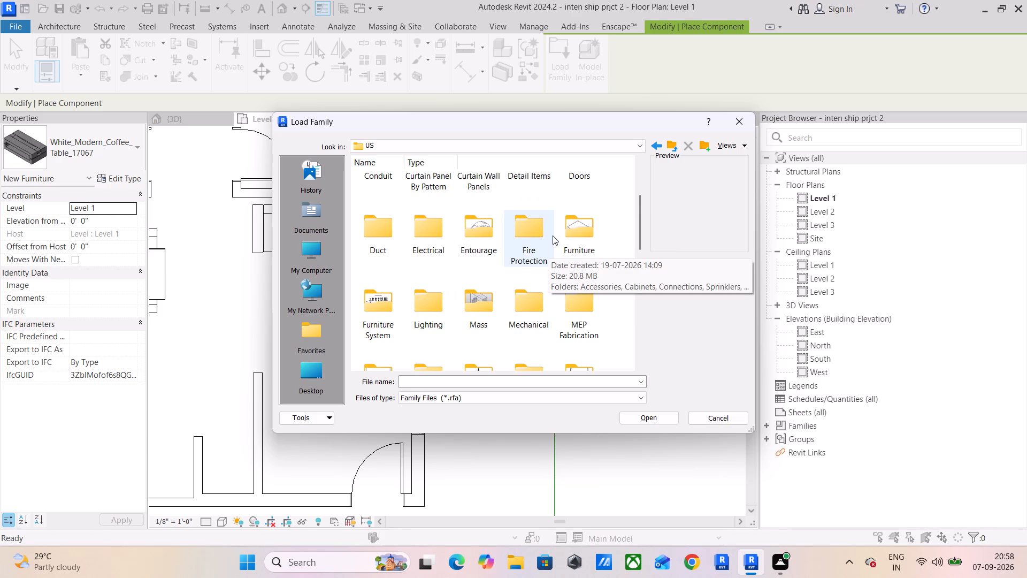
double_click(589, 233)
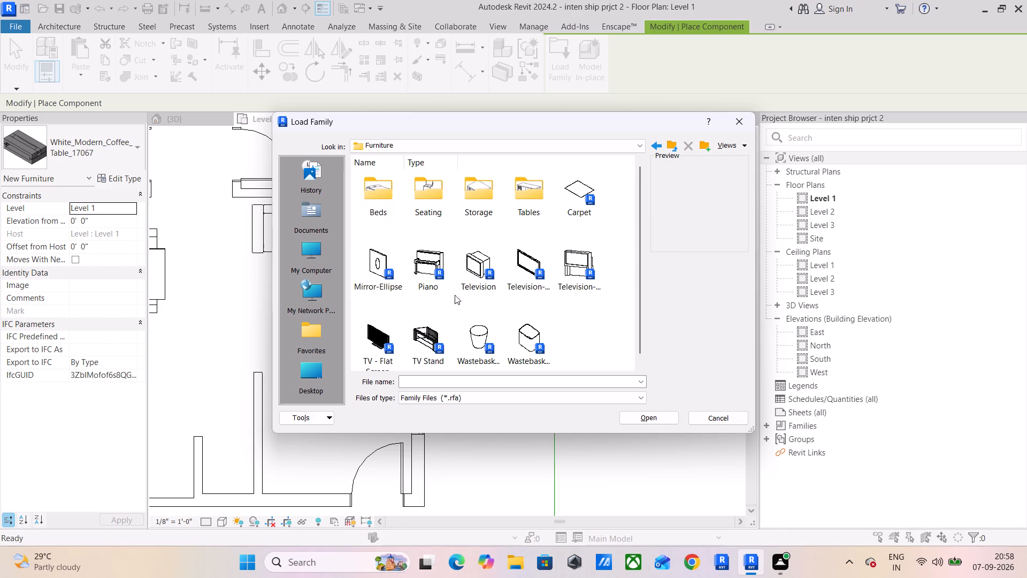
Look through the Furniture library's Tables and Storage folders for a suitable replacement coffee table family.
scroll(446, 284, down, 1)
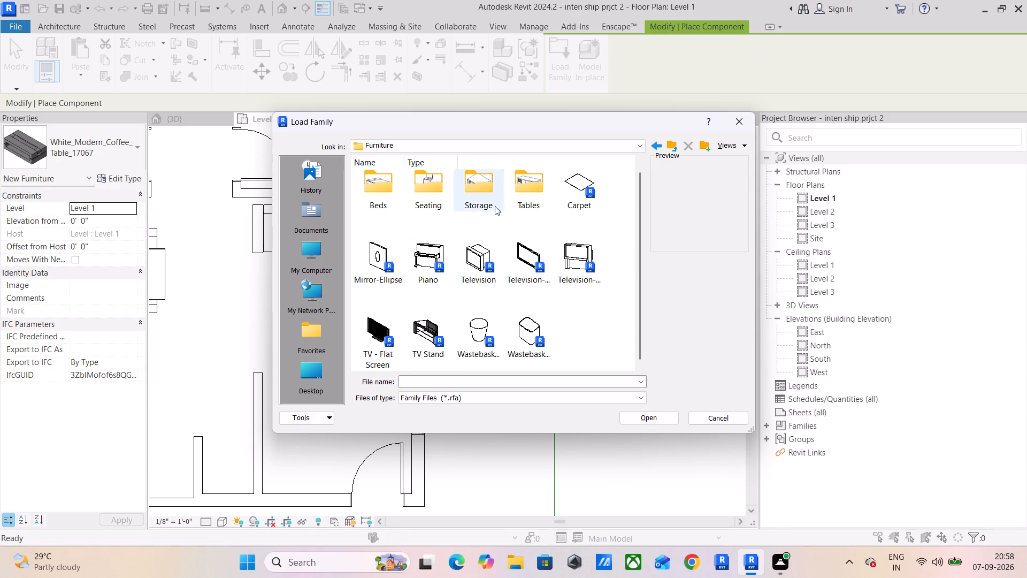
double_click(530, 189)
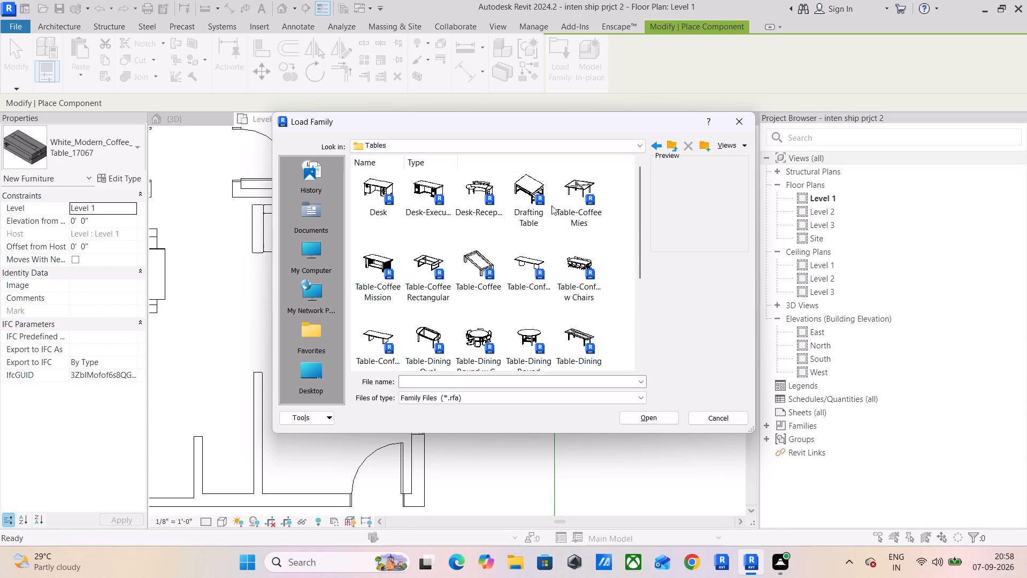
scroll(571, 216, down, 1)
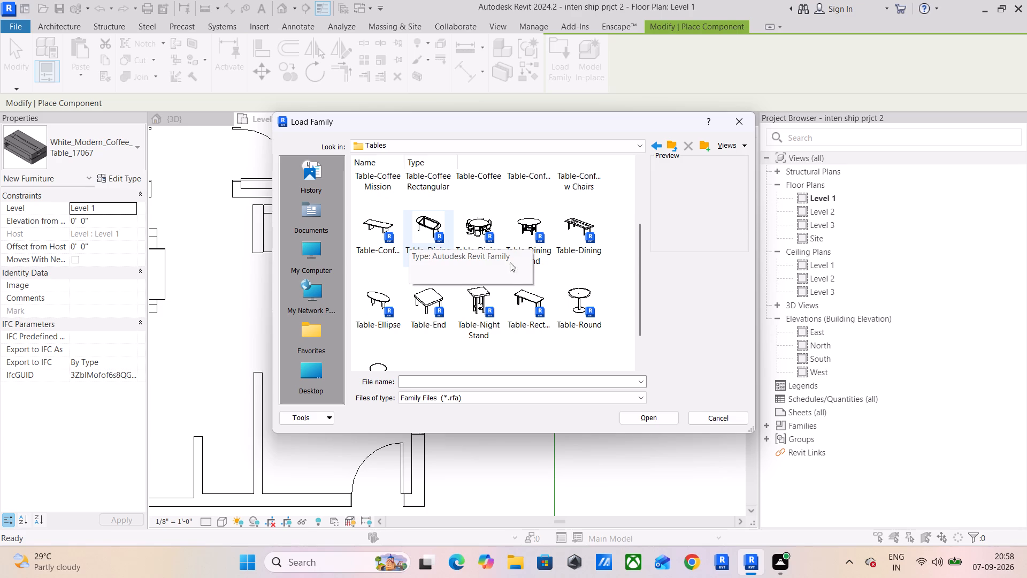
scroll(474, 279, down, 1)
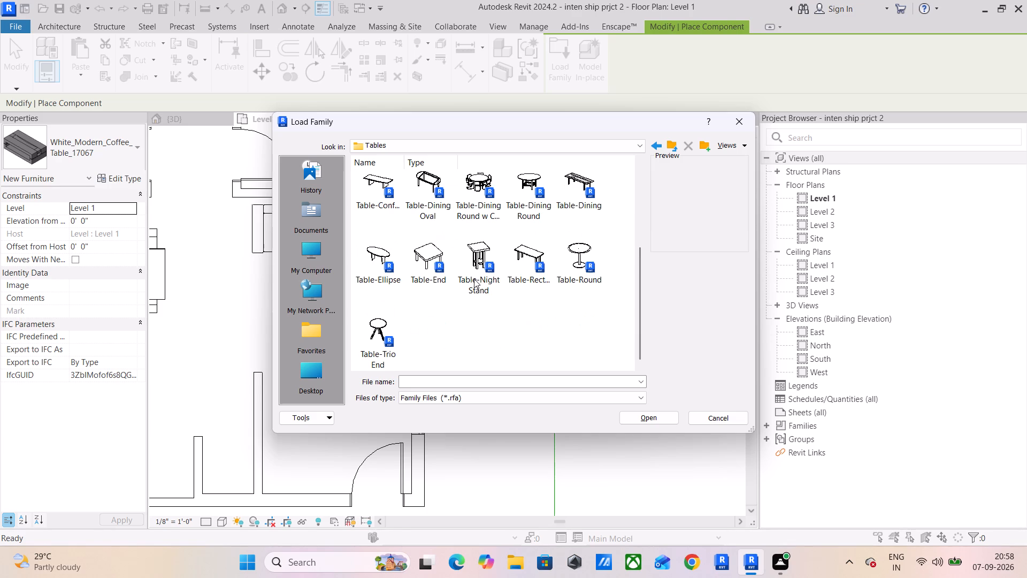
scroll(478, 261, up, 1)
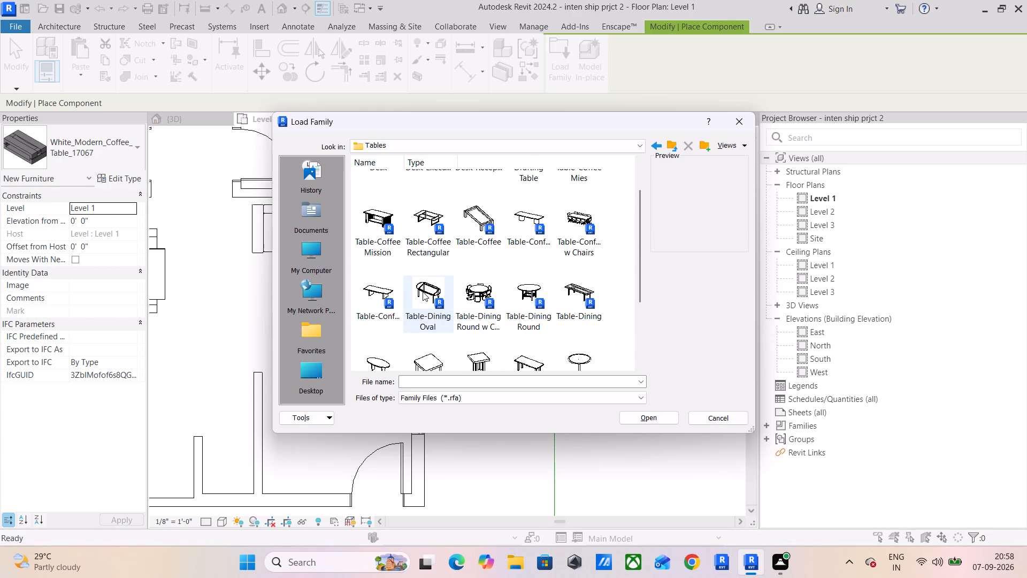
scroll(524, 240, up, 1)
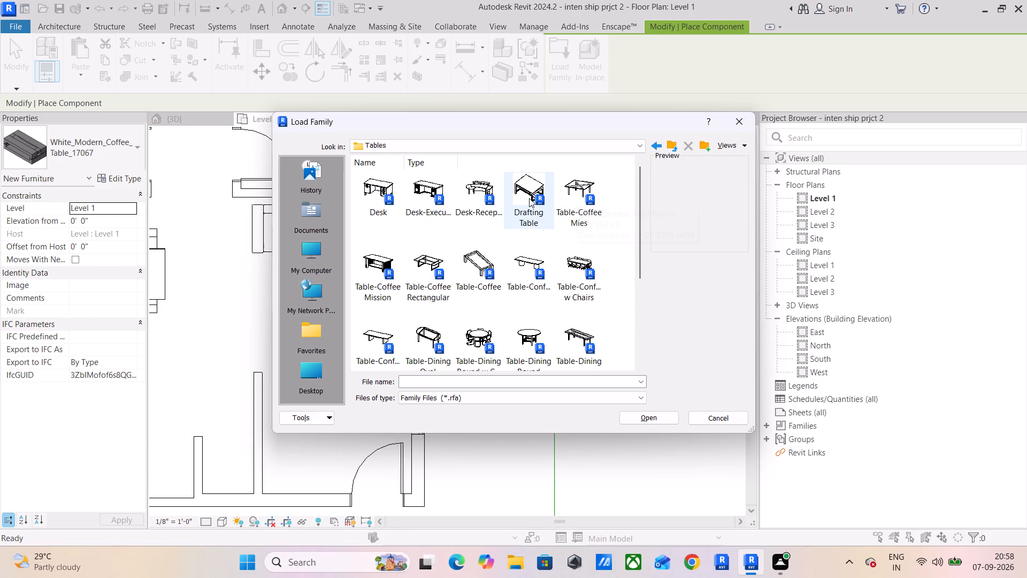
click(672, 140)
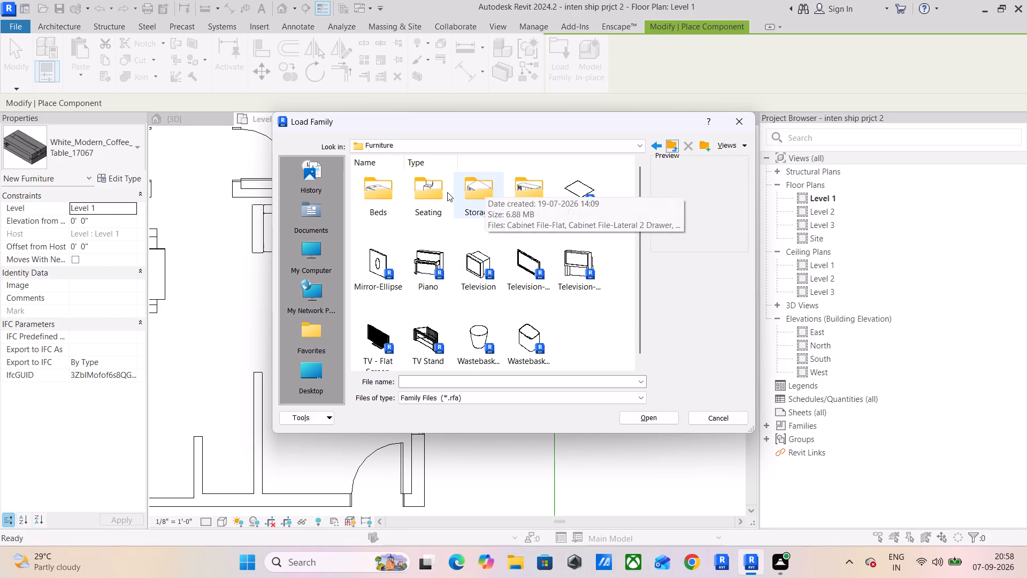
double_click(491, 192)
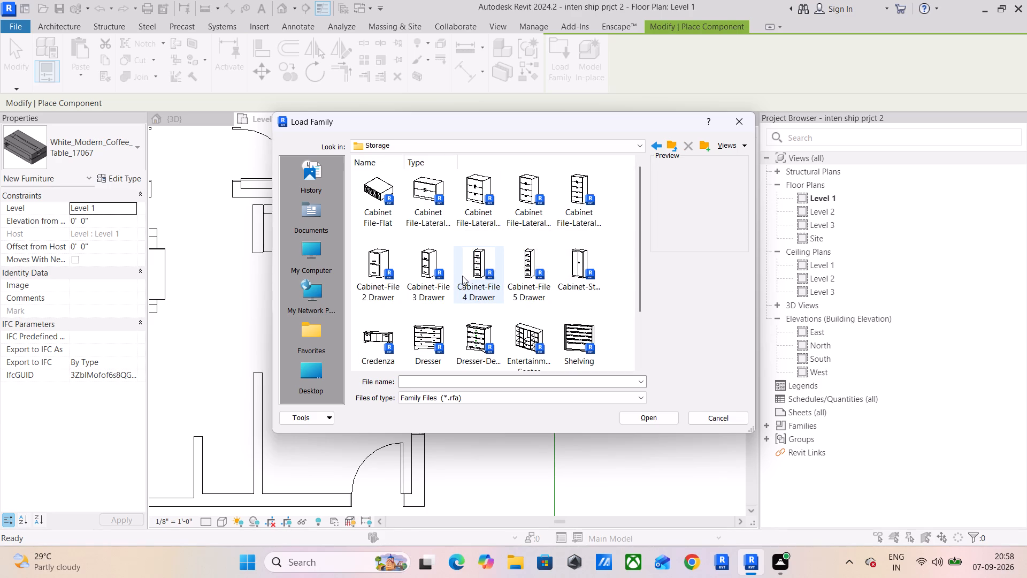
scroll(466, 270, down, 1)
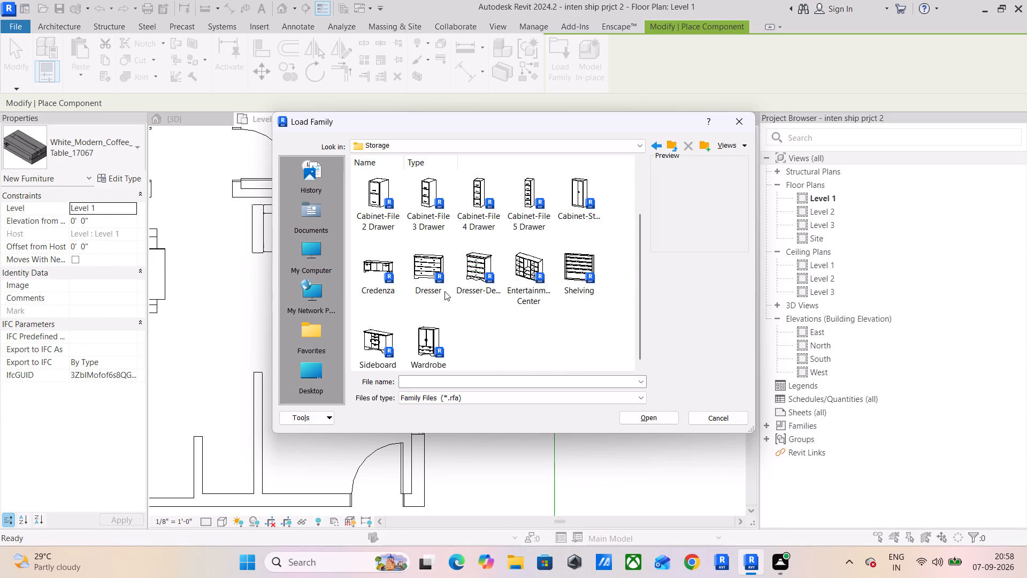
scroll(444, 291, up, 2)
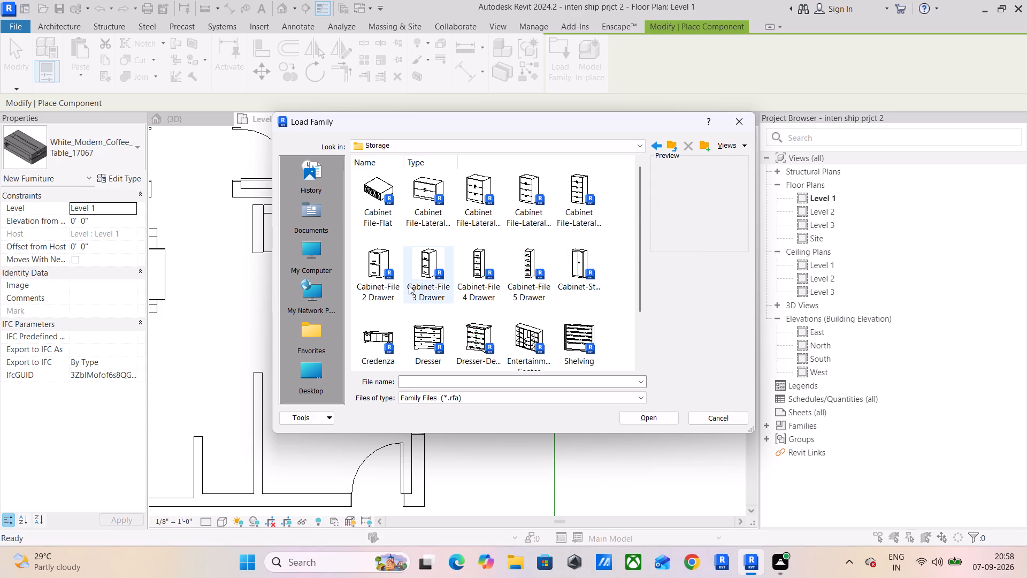
scroll(426, 300, down, 1)
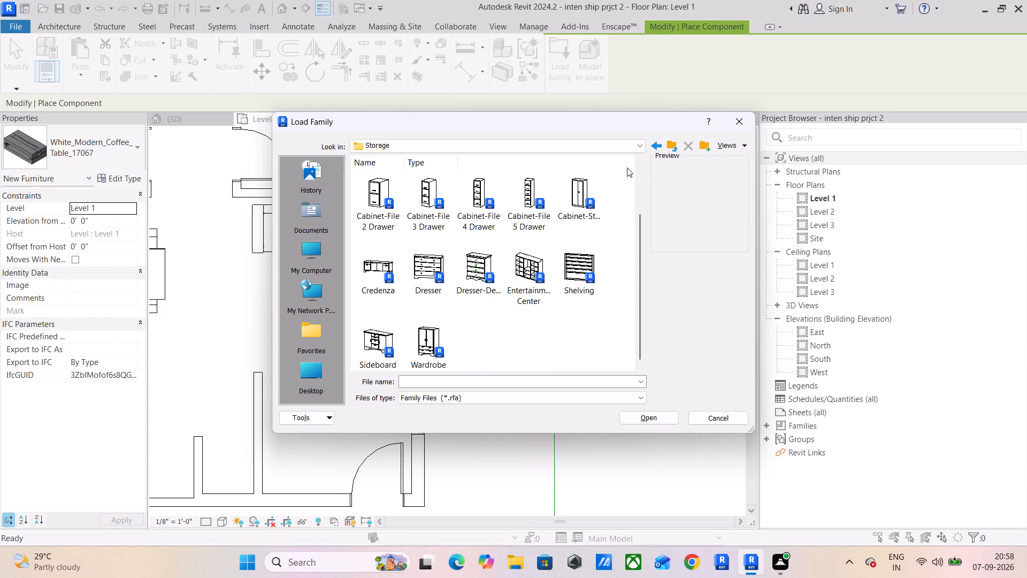
click(669, 143)
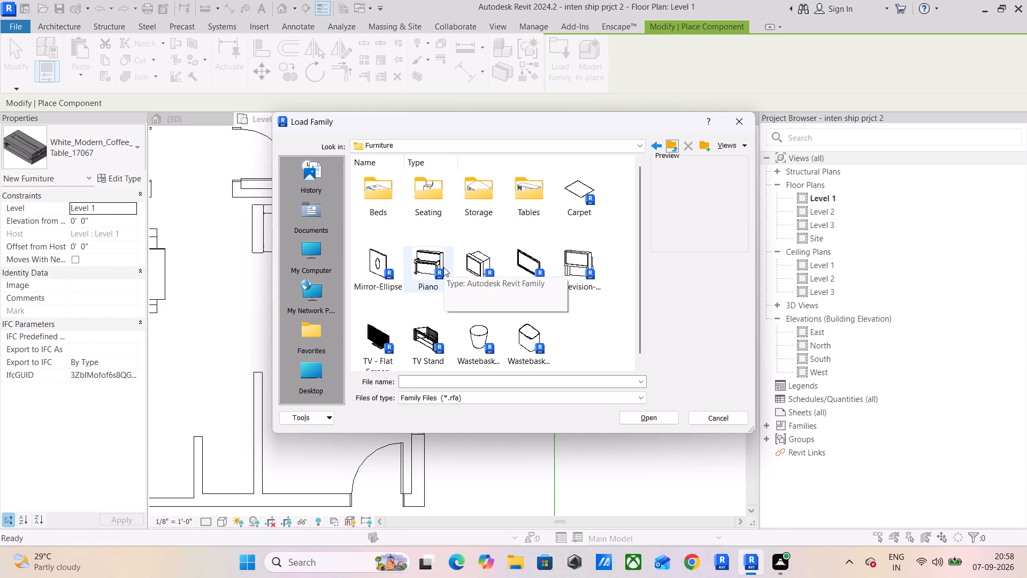
scroll(445, 275, down, 1)
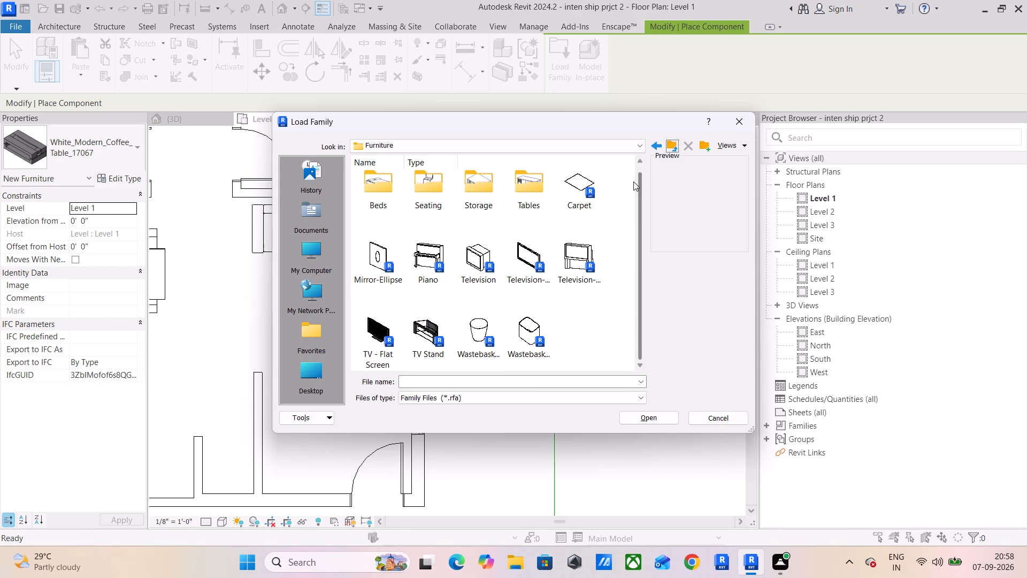
Look through the US library's category folders for a suitable replacement coffee table family.
click(673, 146)
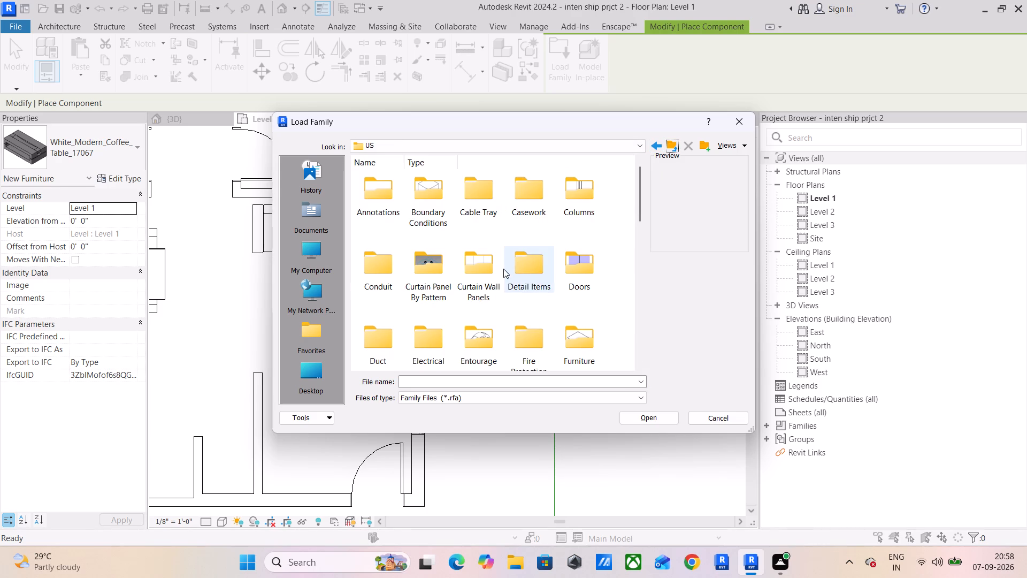
double_click(487, 271)
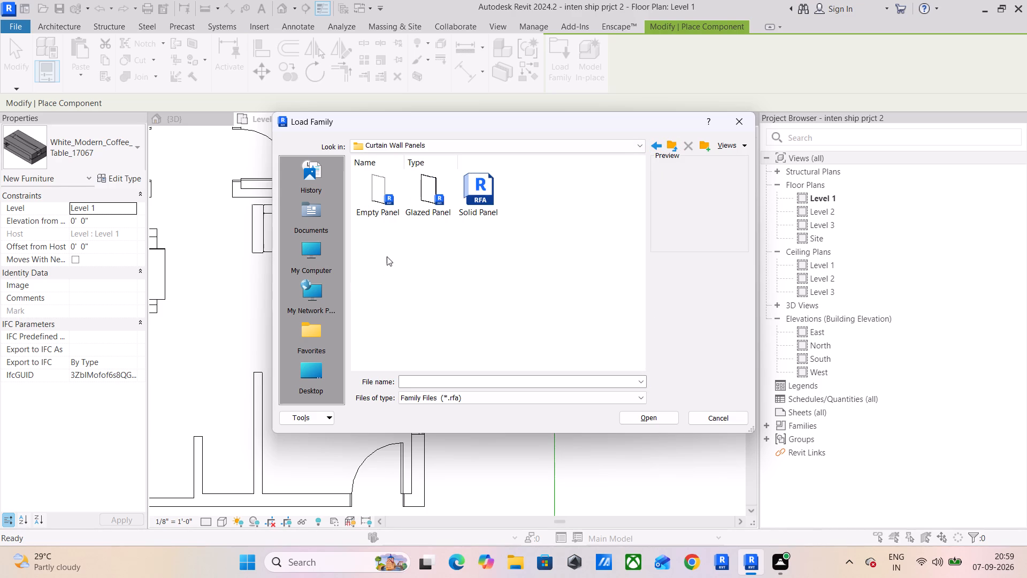
click(672, 143)
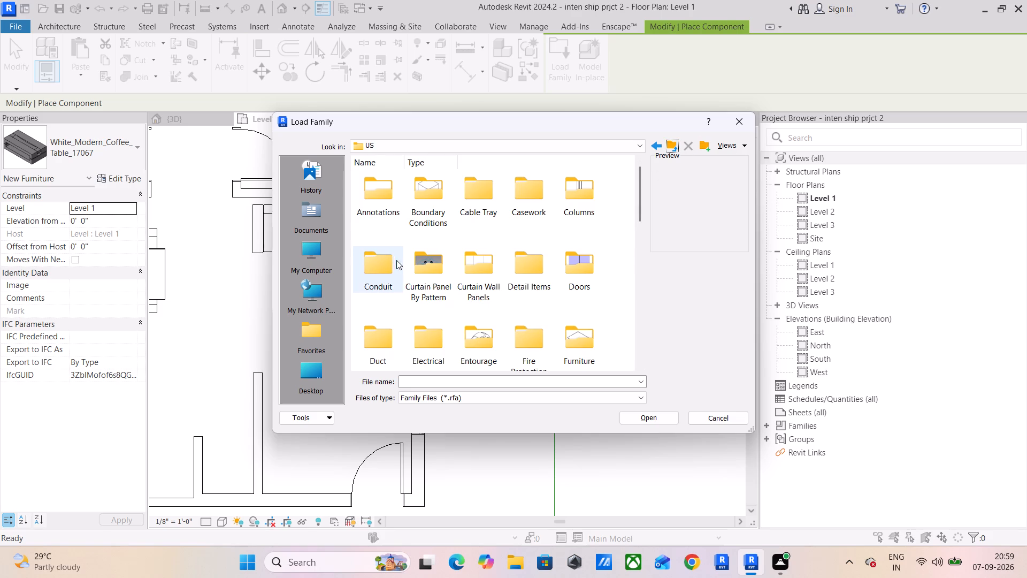
double_click(387, 259)
double_click(379, 191)
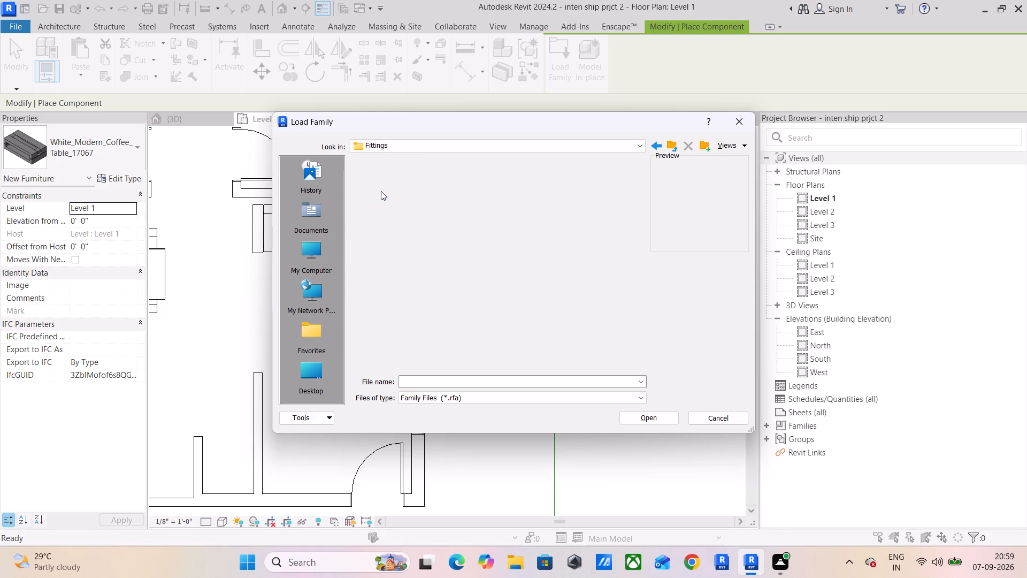
double_click(677, 148)
scroll(491, 253, down, 2)
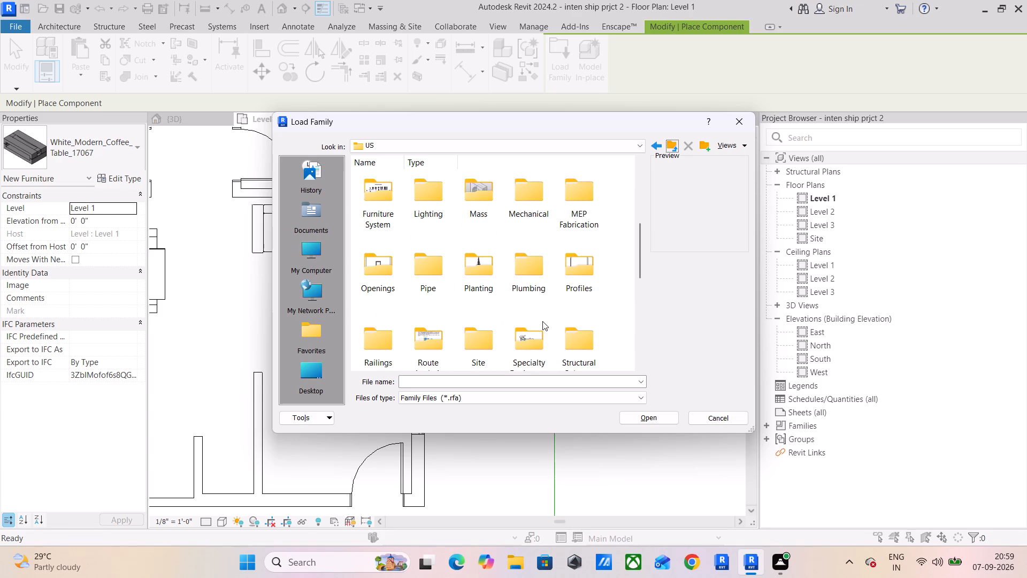
scroll(561, 266, down, 1)
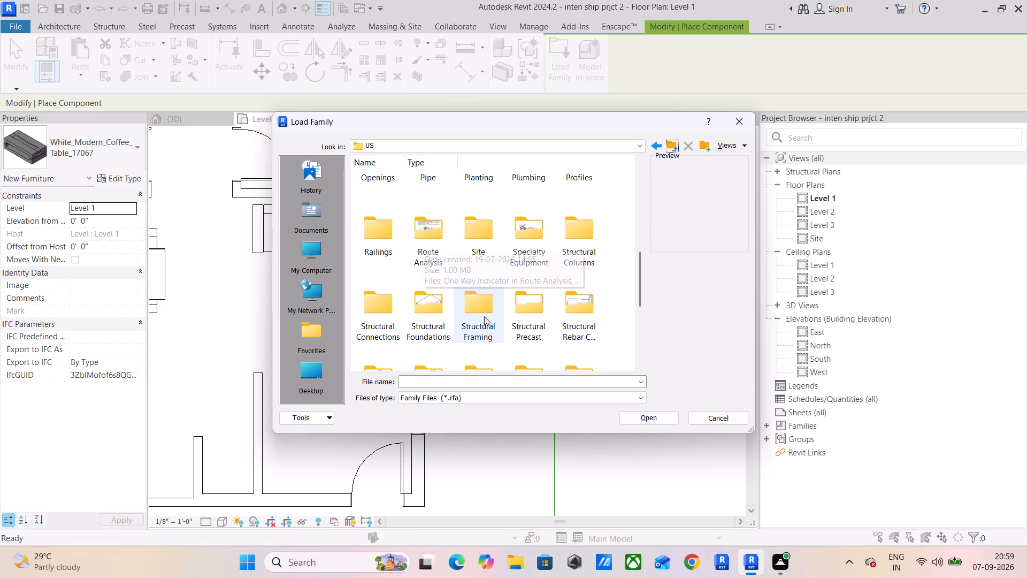
scroll(490, 300, down, 2)
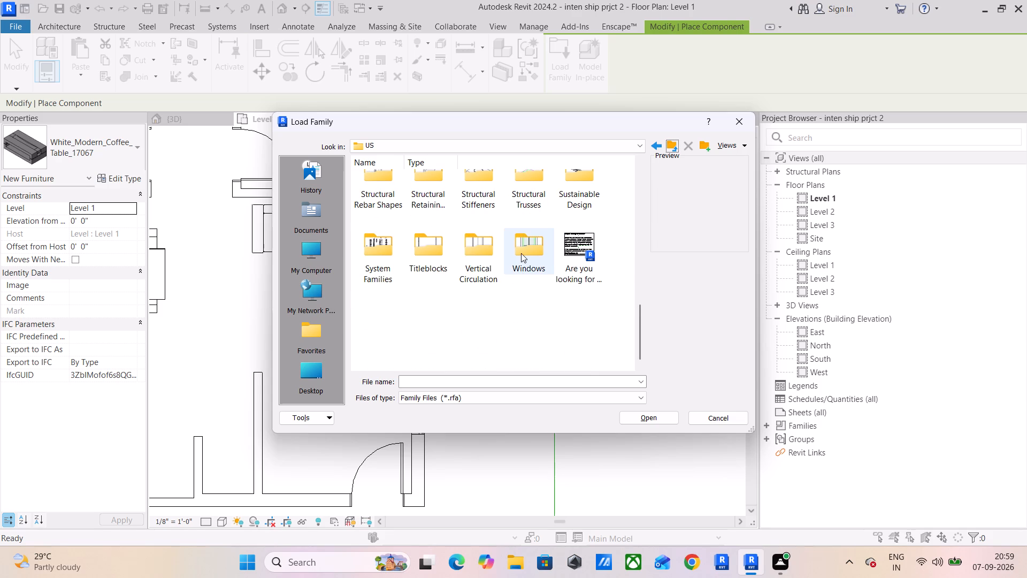
scroll(521, 253, up, 1)
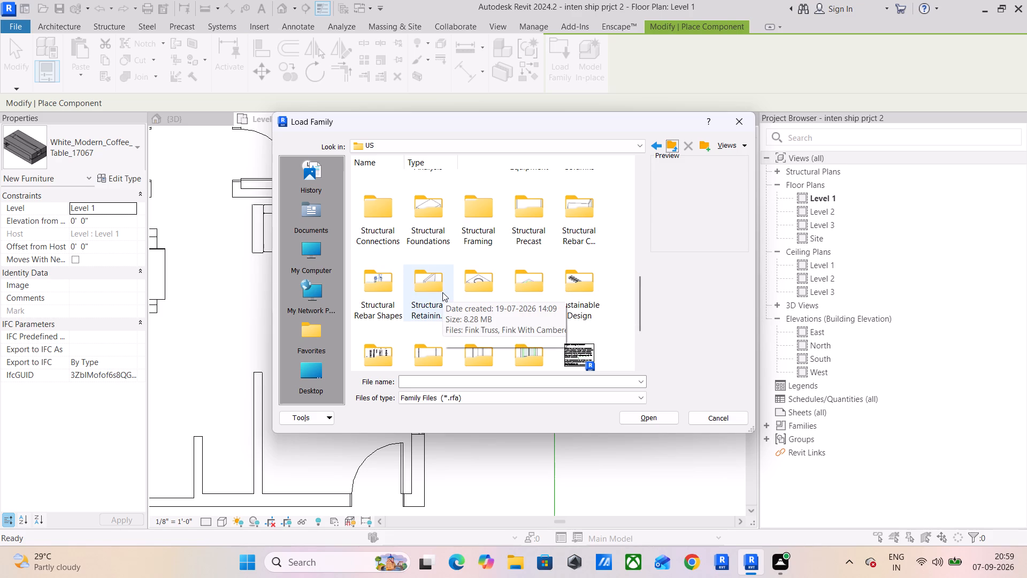
scroll(442, 292, up, 2)
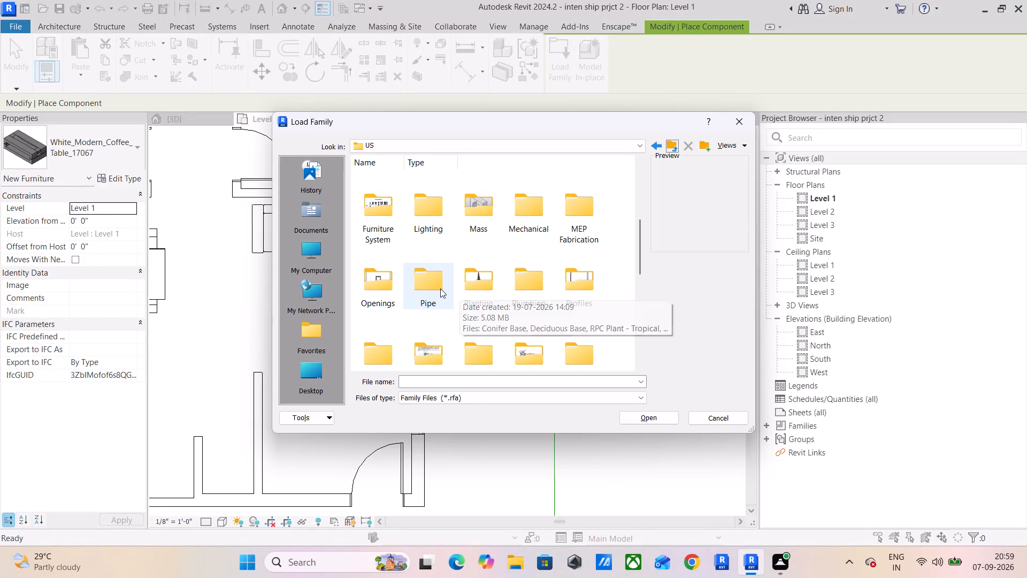
scroll(531, 282, down, 1)
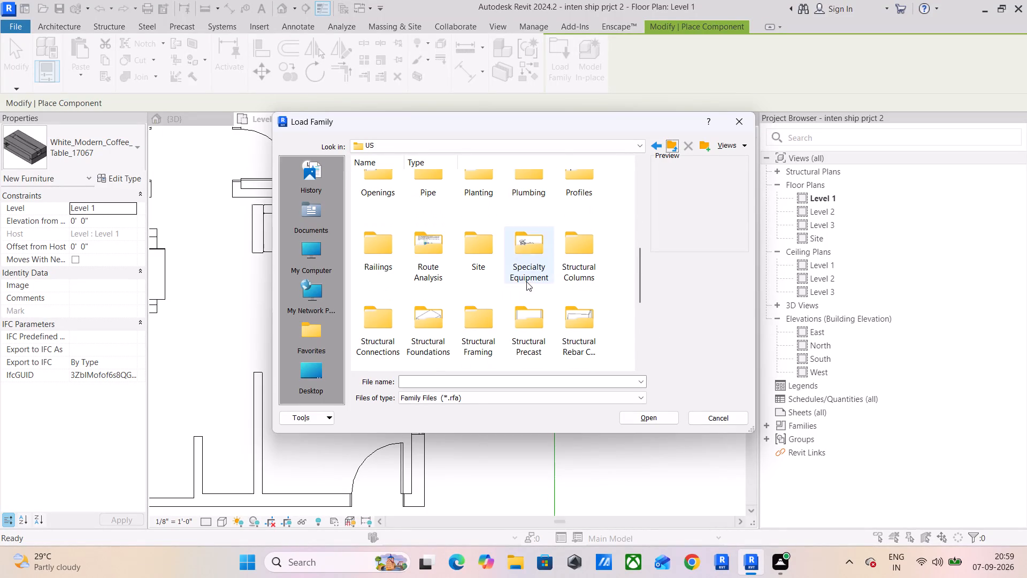
scroll(456, 276, up, 1)
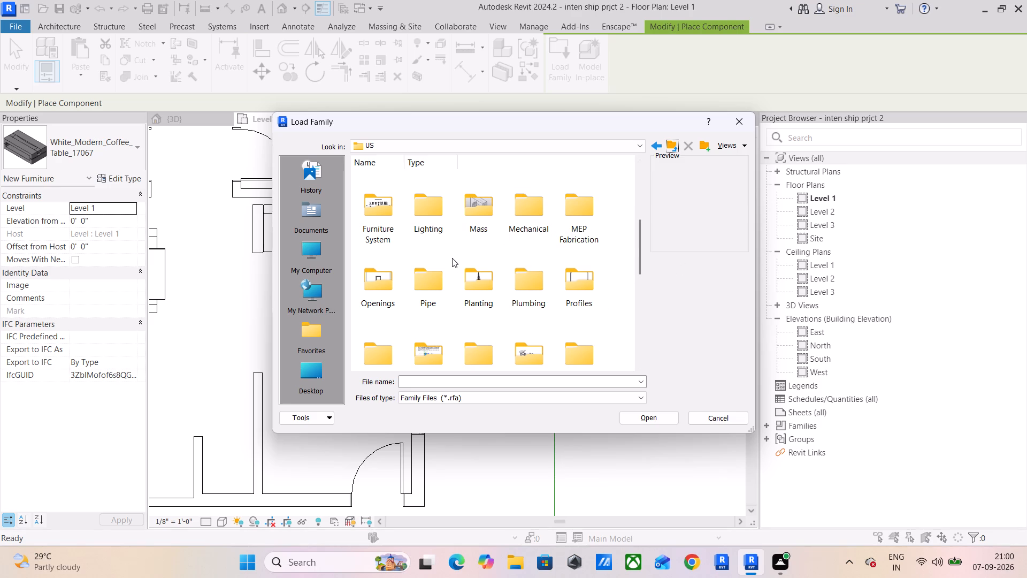
scroll(457, 258, down, 1)
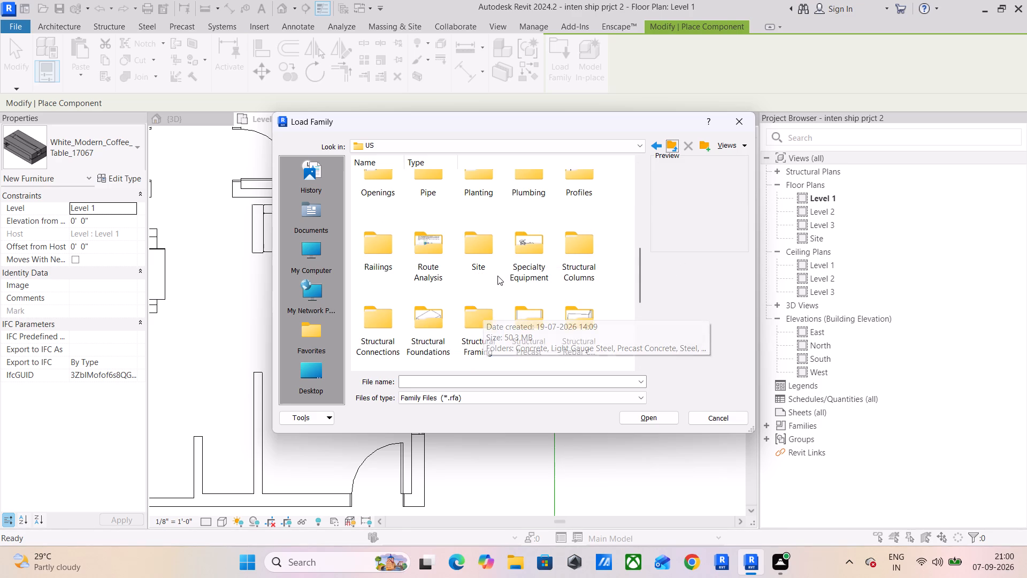
Load the Modern_Coffee_Table_17989 family from the dining table folder inside SHUBHAM CITY on the D: drive.
double_click(675, 146)
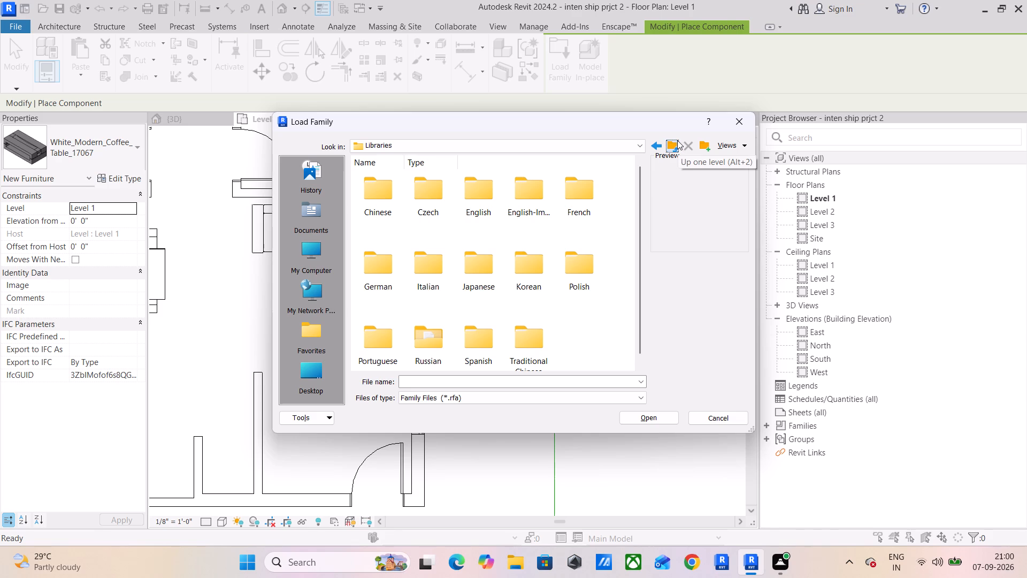
double_click(677, 140)
click(676, 142)
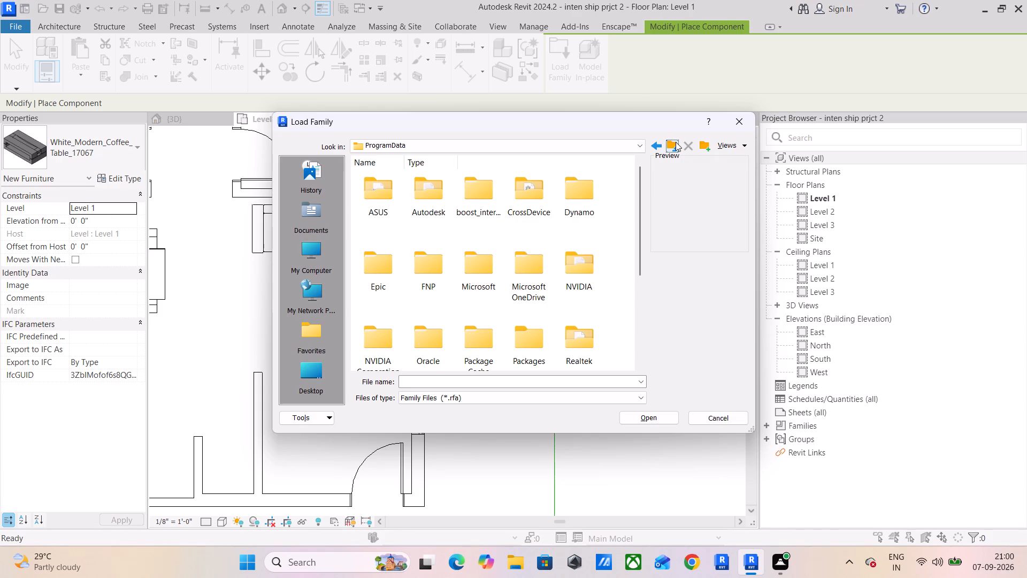
click(676, 142)
click(676, 142)
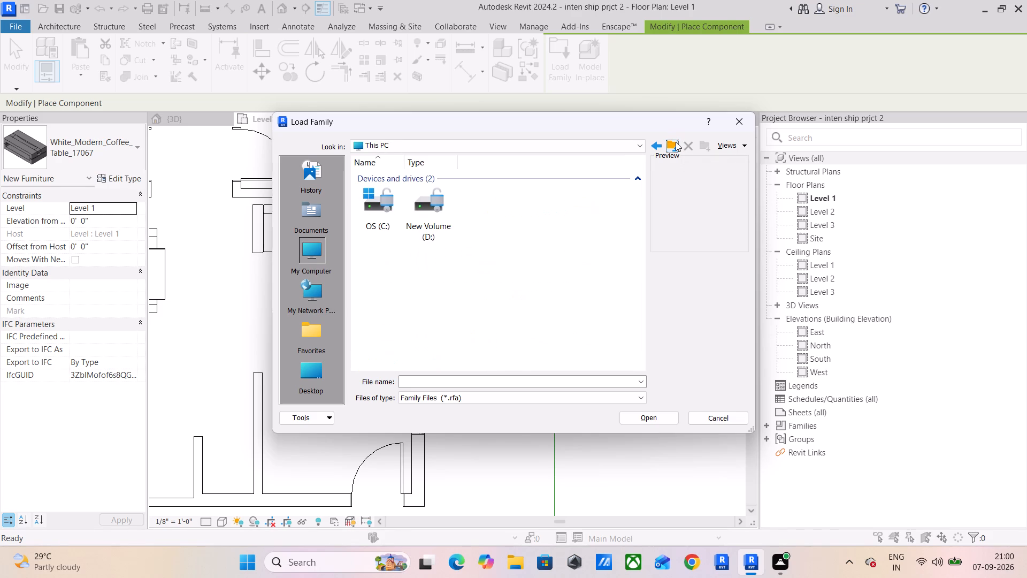
double_click(422, 207)
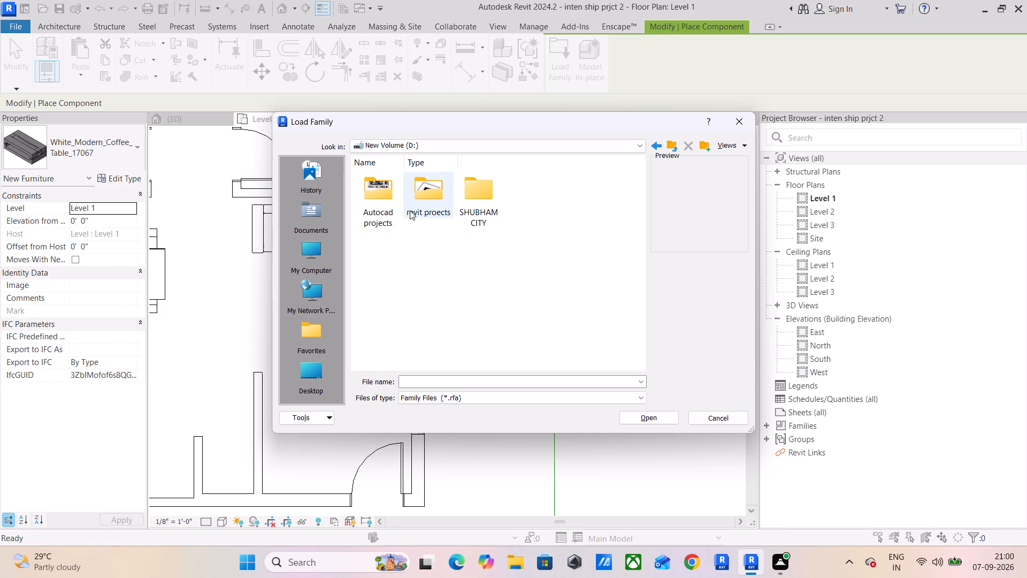
double_click(477, 204)
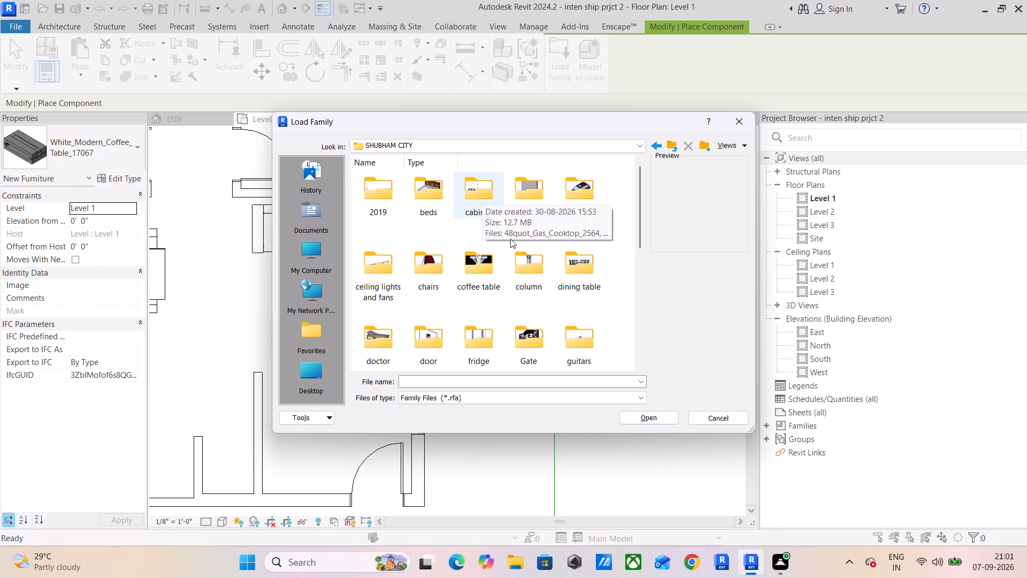
double_click(564, 261)
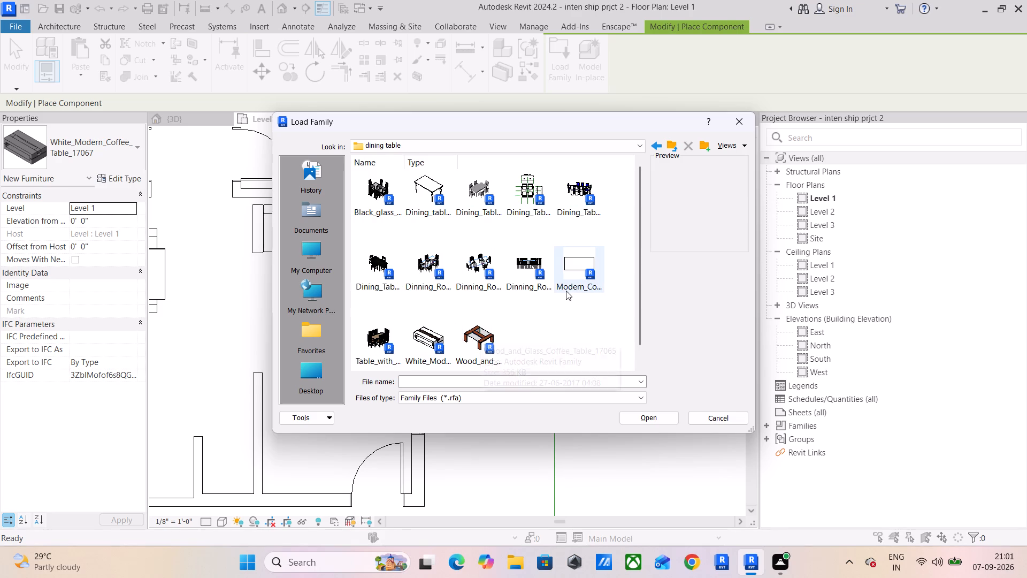
click(576, 270)
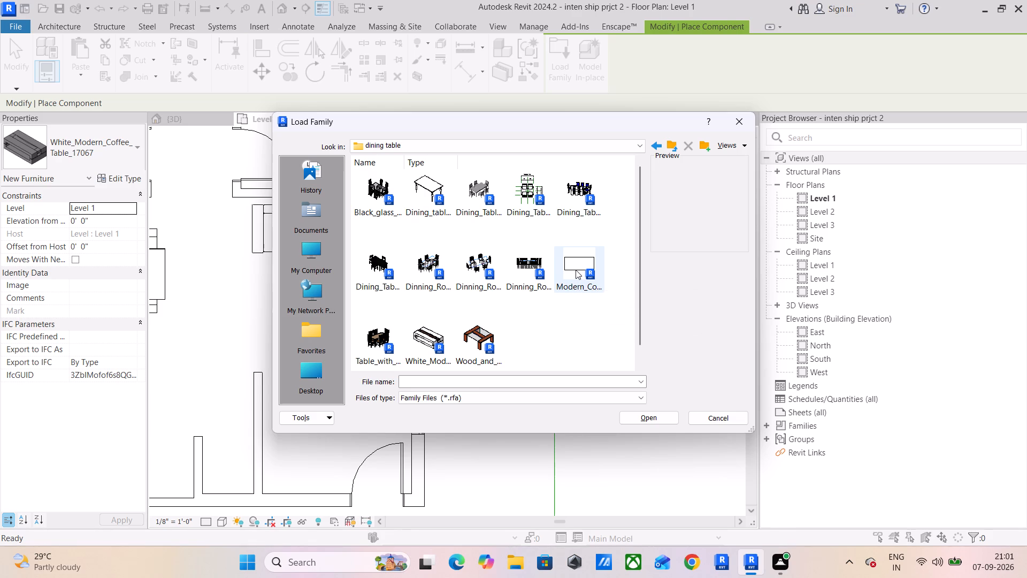
click(638, 415)
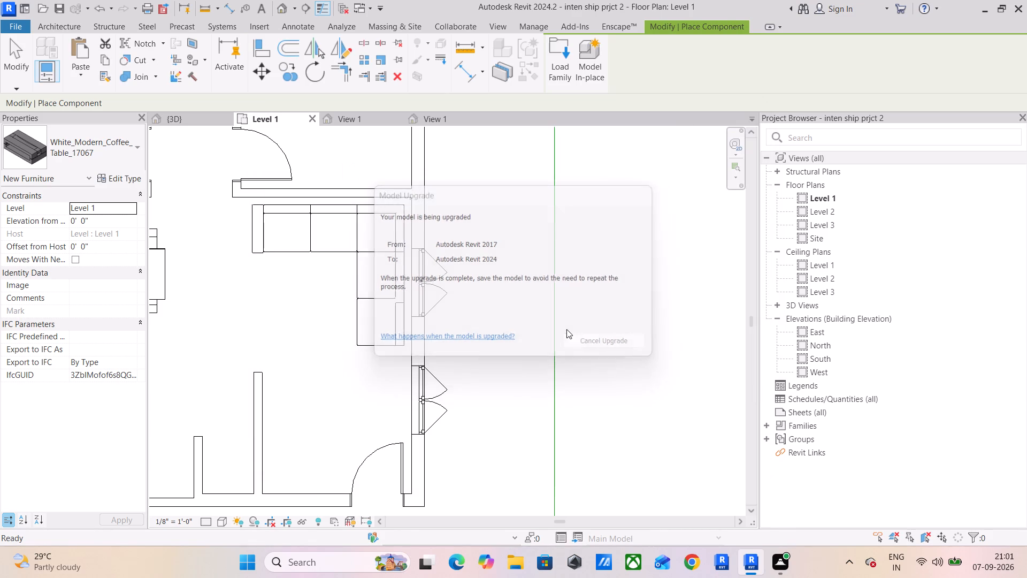
Place the modern coffee table in front of the L-shaped sofa, about 5'-11" from the window wall, and finish placing.
click(315, 279)
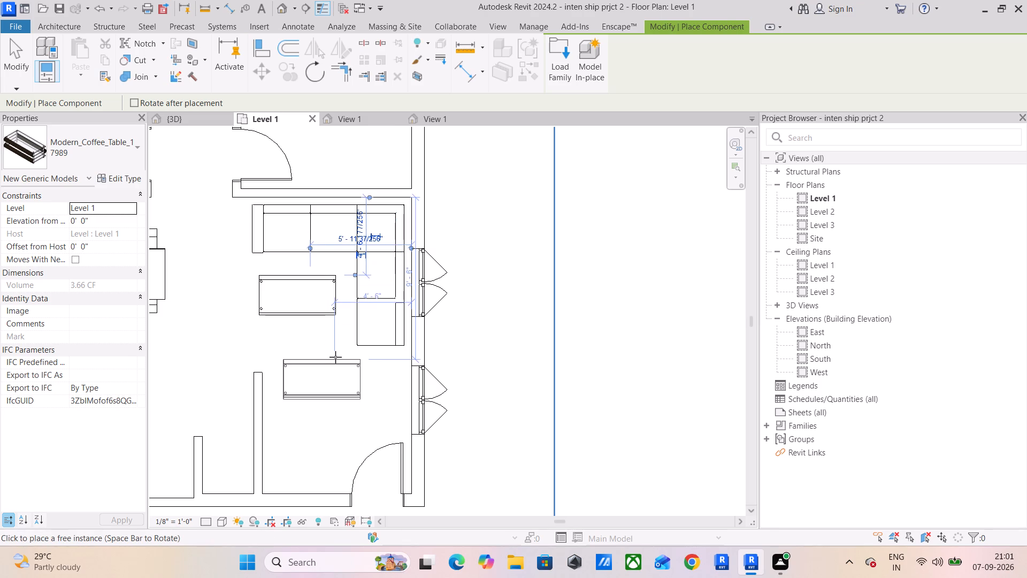
key(Escape)
key(Escape)
key(Escape)
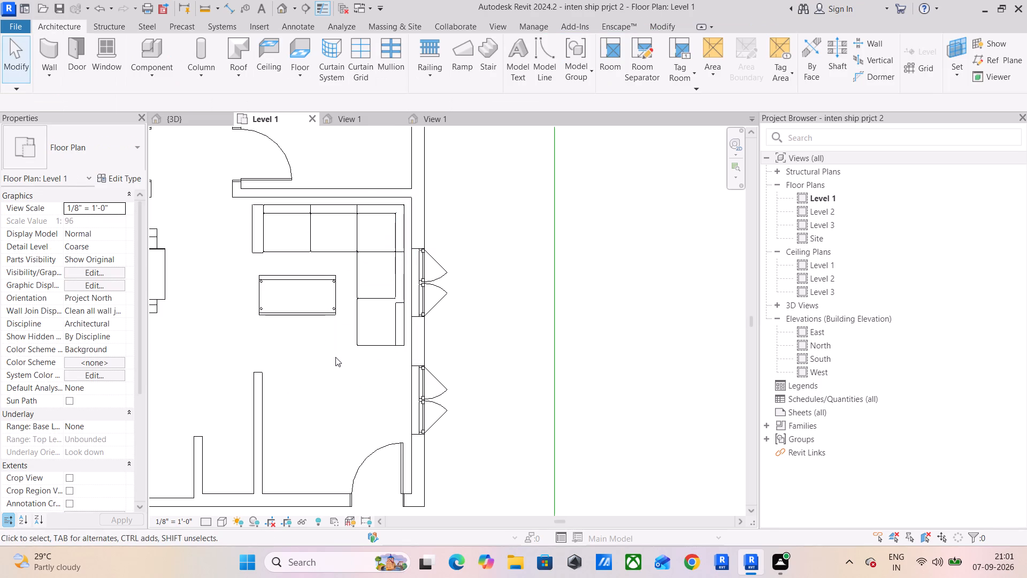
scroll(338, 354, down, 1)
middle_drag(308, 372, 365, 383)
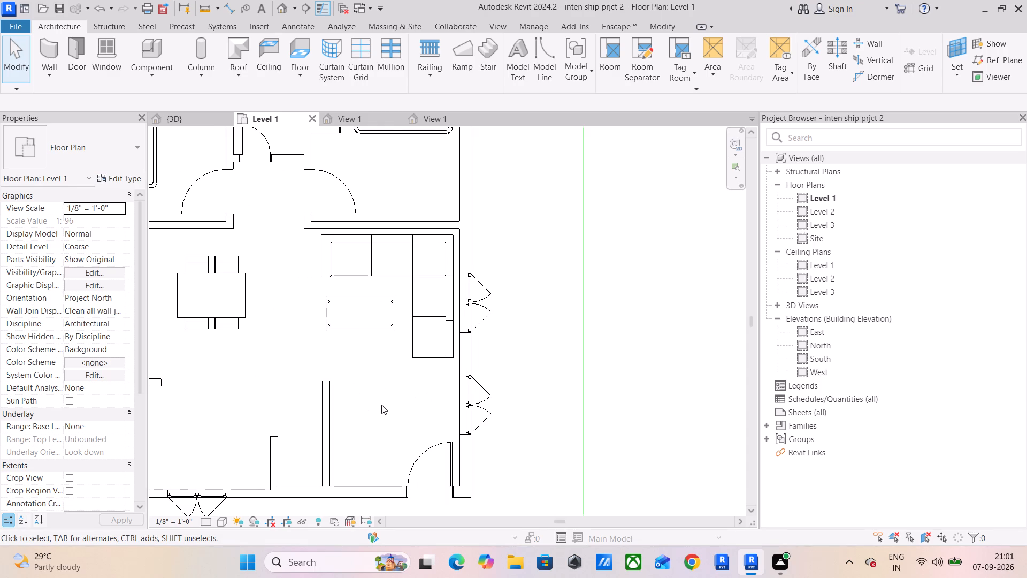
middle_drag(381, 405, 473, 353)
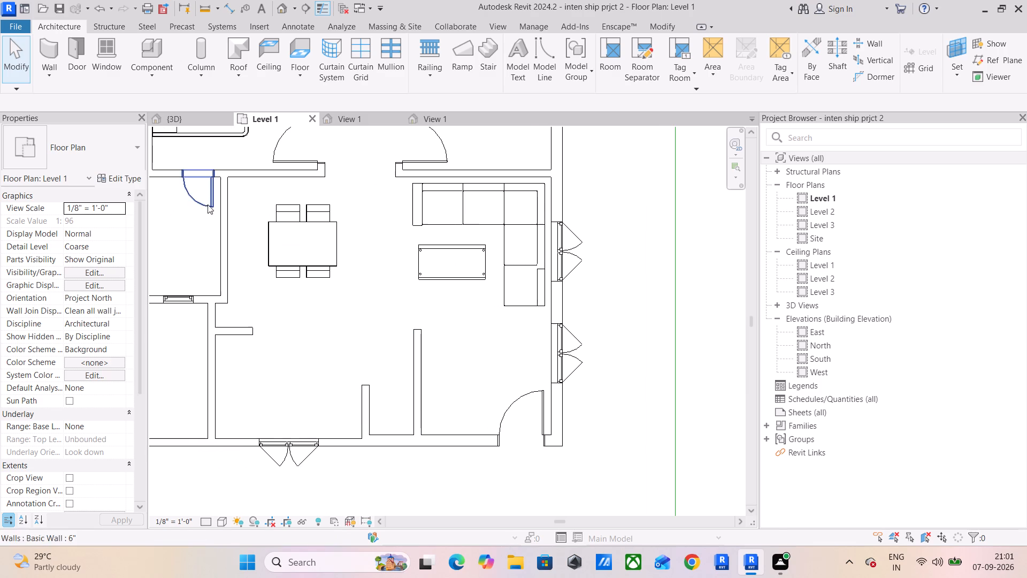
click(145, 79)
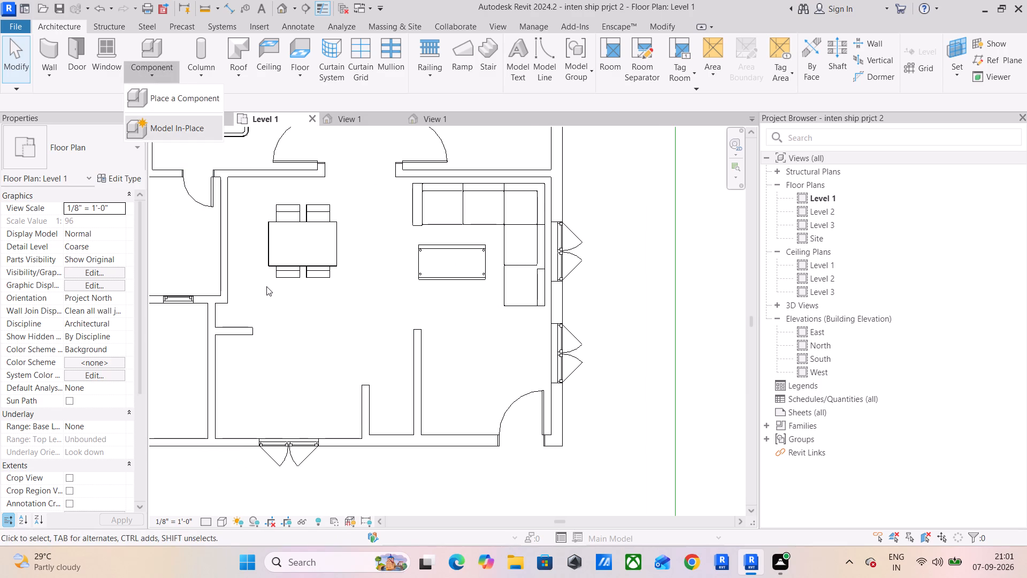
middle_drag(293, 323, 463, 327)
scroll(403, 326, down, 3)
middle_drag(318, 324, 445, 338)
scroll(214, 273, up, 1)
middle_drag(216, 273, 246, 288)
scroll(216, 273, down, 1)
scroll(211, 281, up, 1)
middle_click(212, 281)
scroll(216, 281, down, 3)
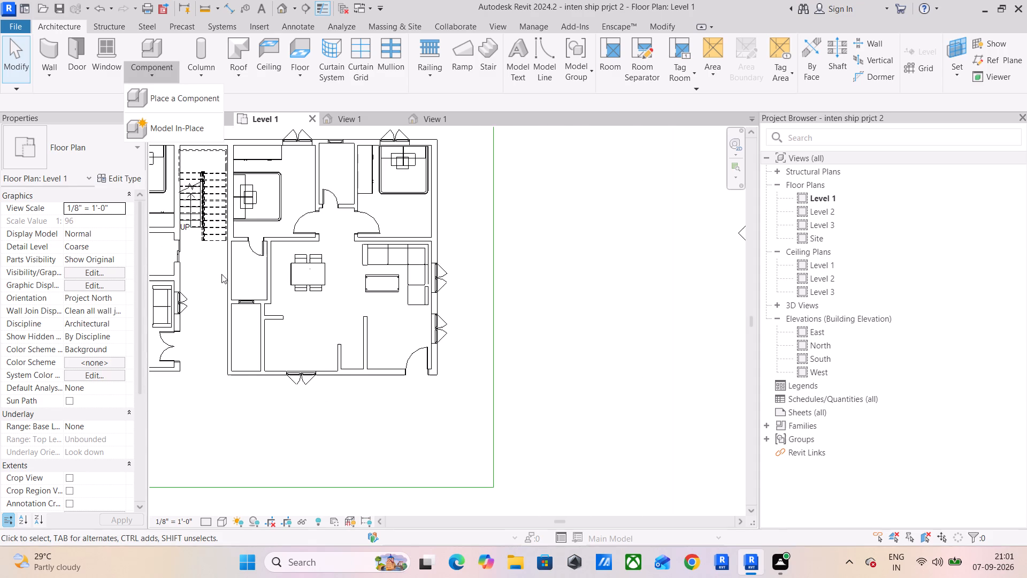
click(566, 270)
Create a similar Dining_Table_and_Chairs_16033 set in the neighbouring apartment's open living area, about 9'-4 1/2" from the small room's partition.
middle_drag(536, 270, 687, 275)
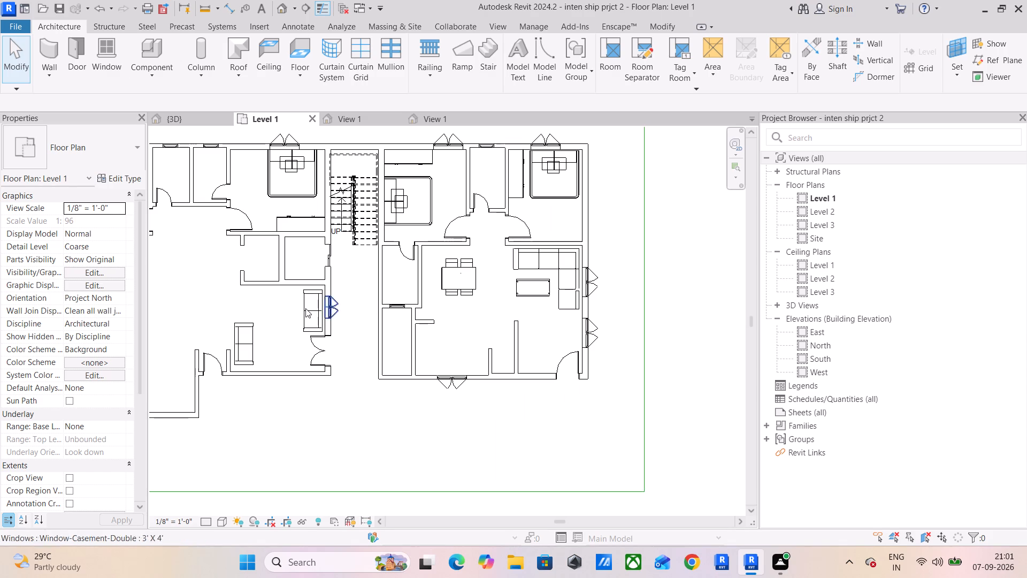
middle_drag(211, 292, 310, 303)
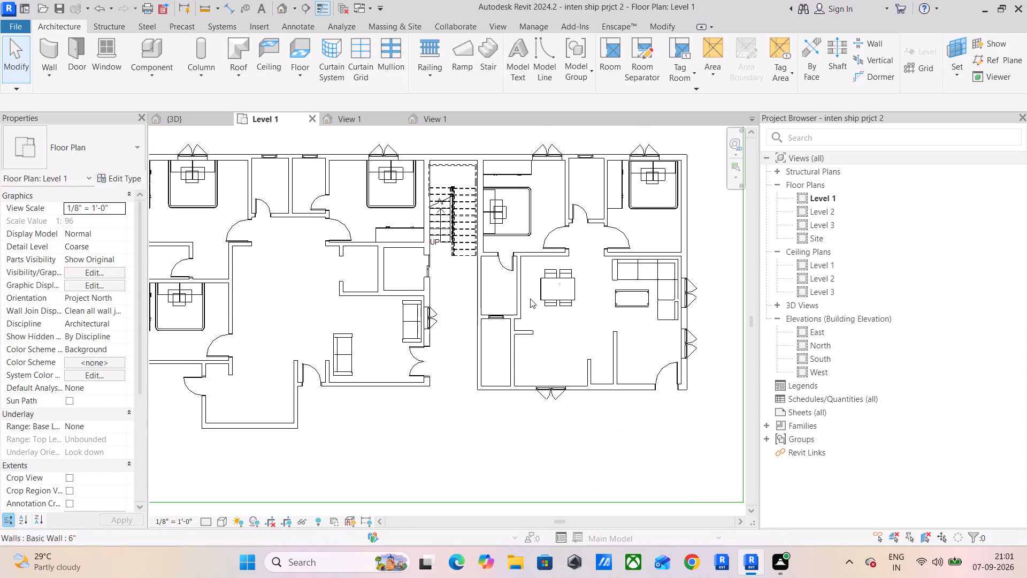
click(569, 288)
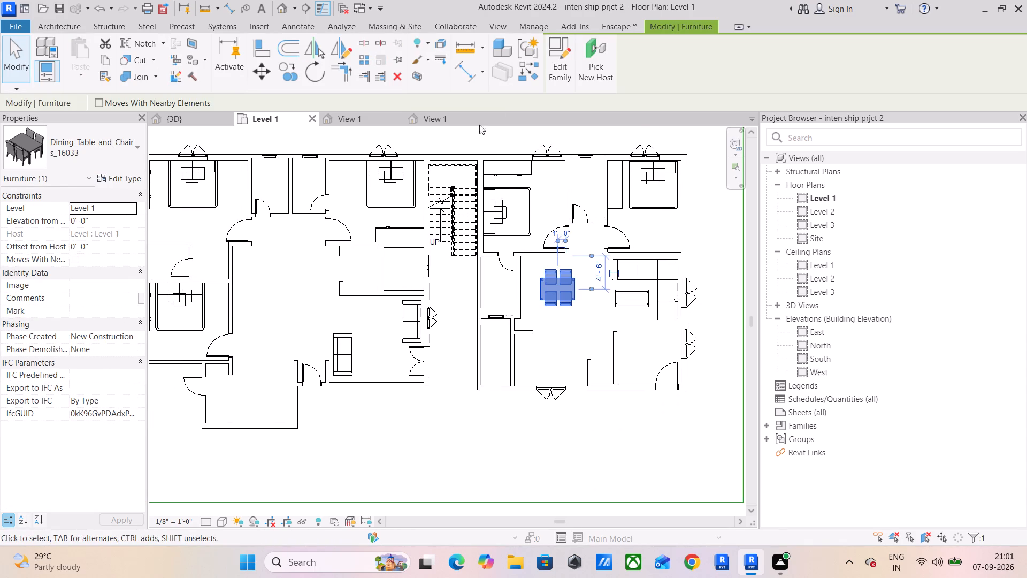
click(535, 71)
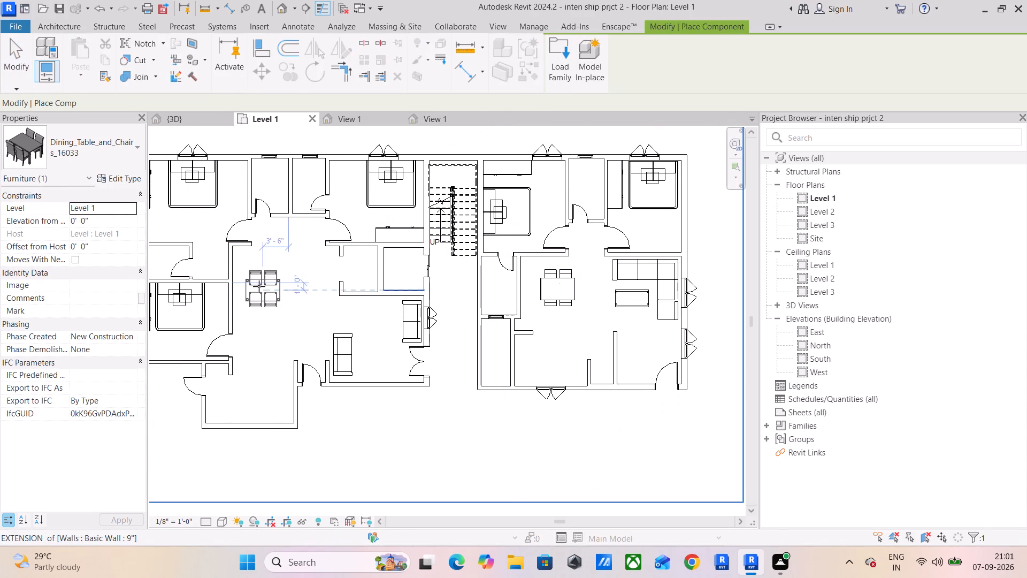
scroll(258, 280, up, 4)
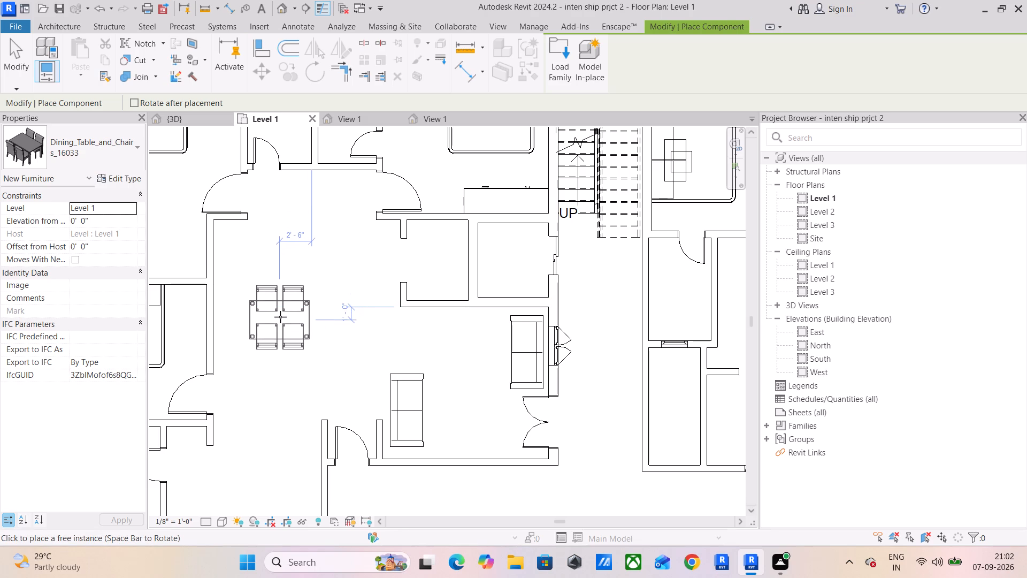
click(280, 314)
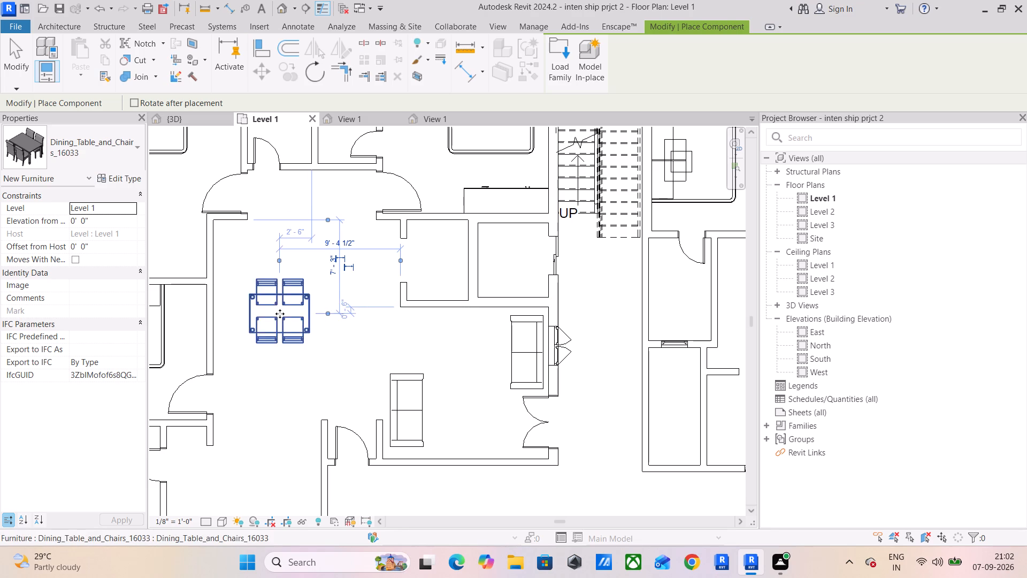
key(Escape)
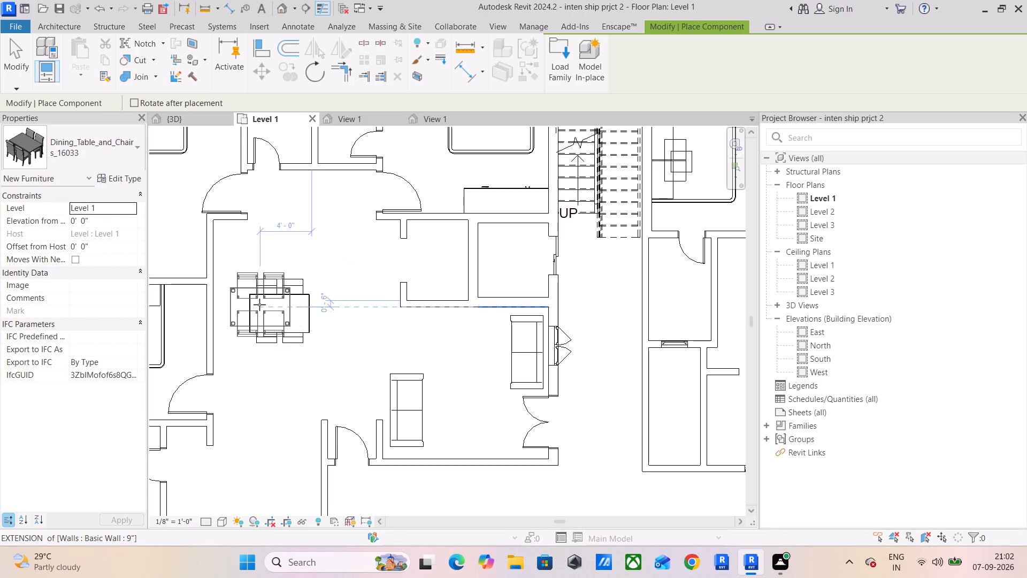
Look through the SHUBHAM CITY library's KITCHEN, New folder (3), coffee table and doctor folders for a suitable sink family to load.
key(Escape)
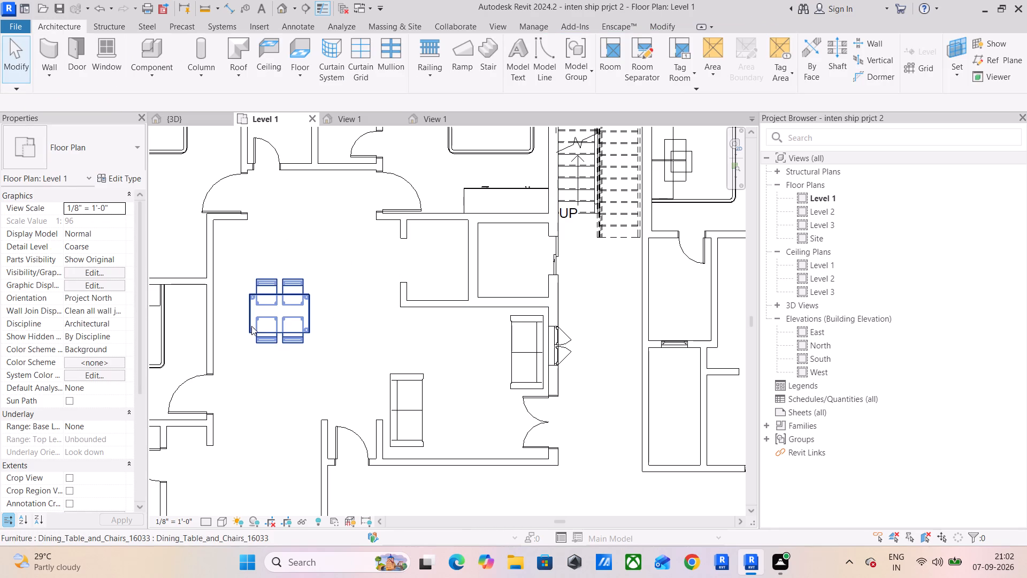
scroll(216, 266, up, 2)
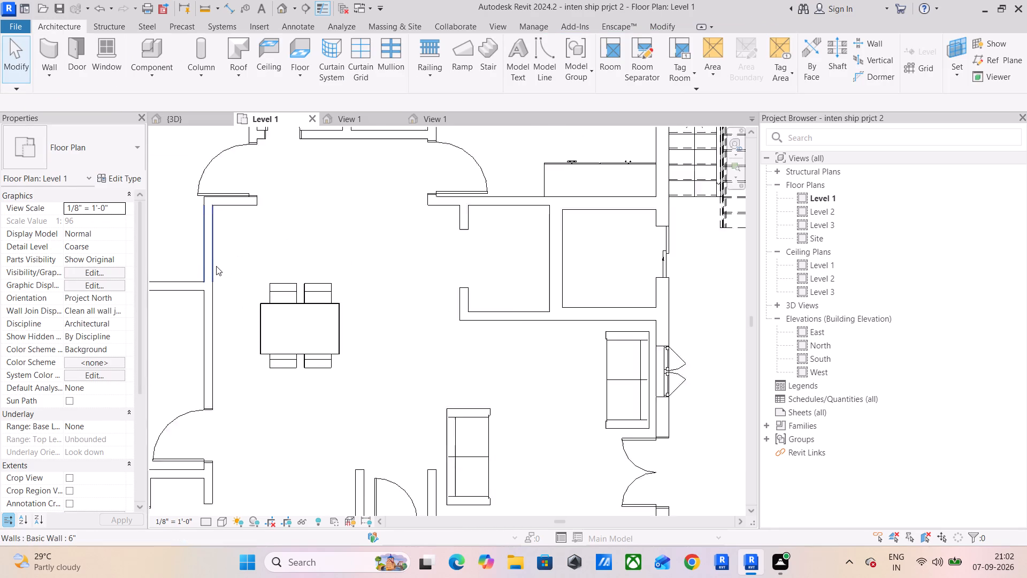
scroll(216, 266, up, 2)
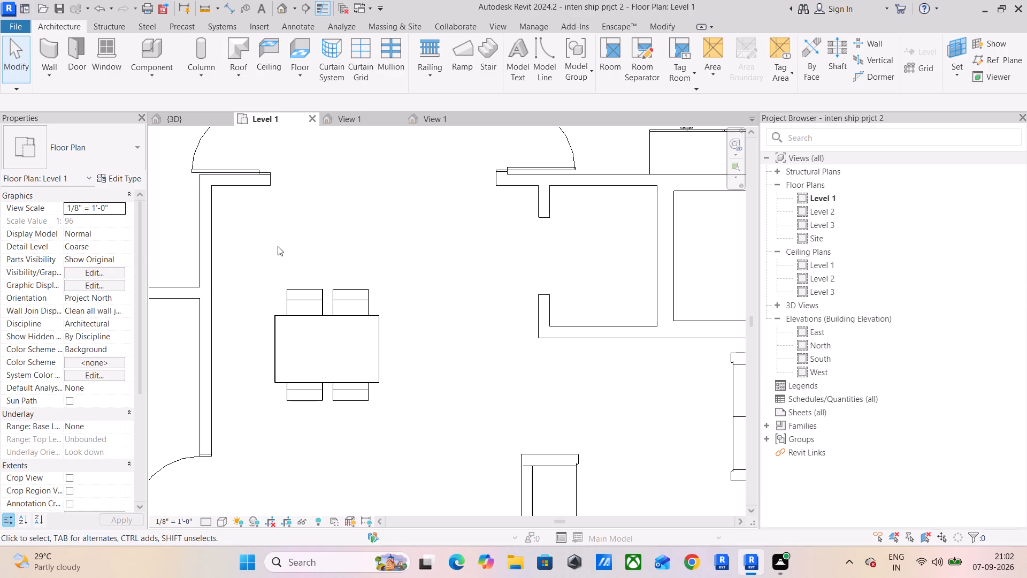
click(158, 73)
click(182, 100)
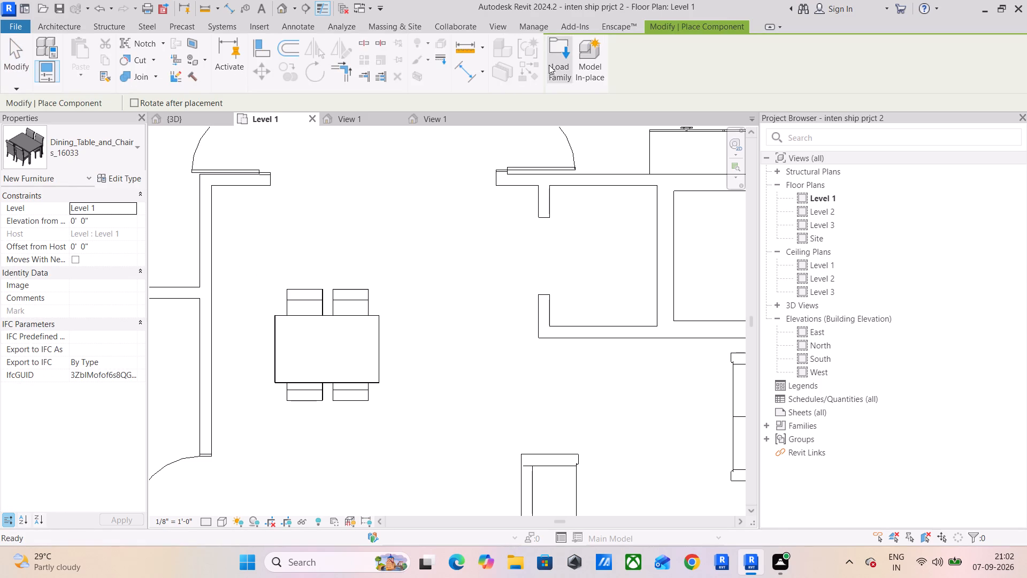
click(553, 55)
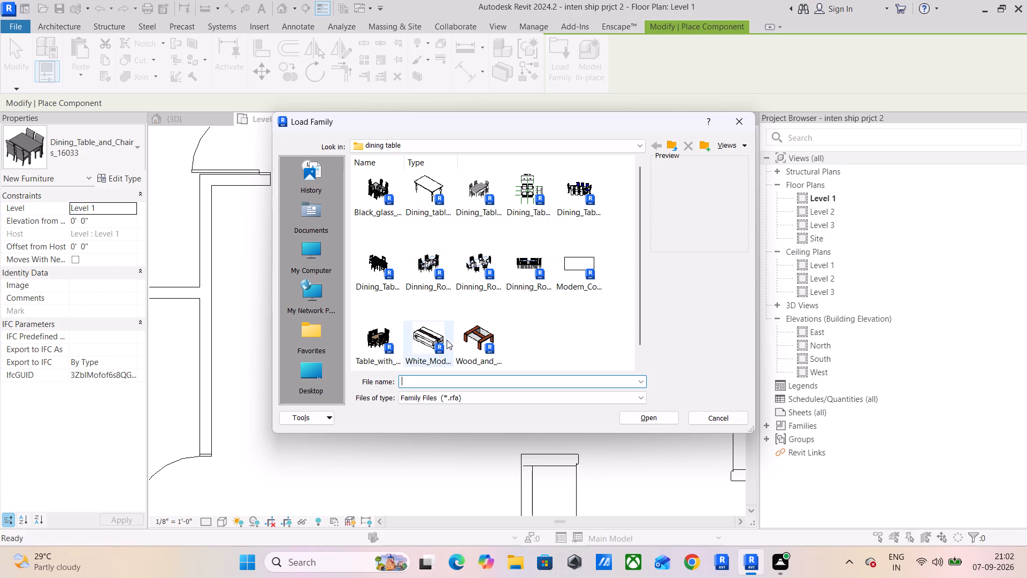
click(677, 146)
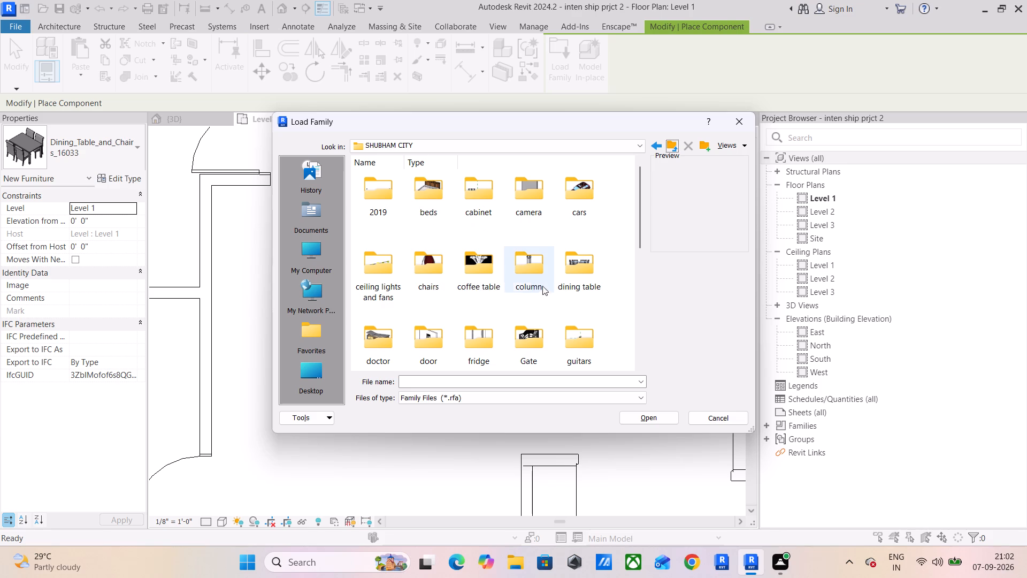
scroll(569, 277, down, 2)
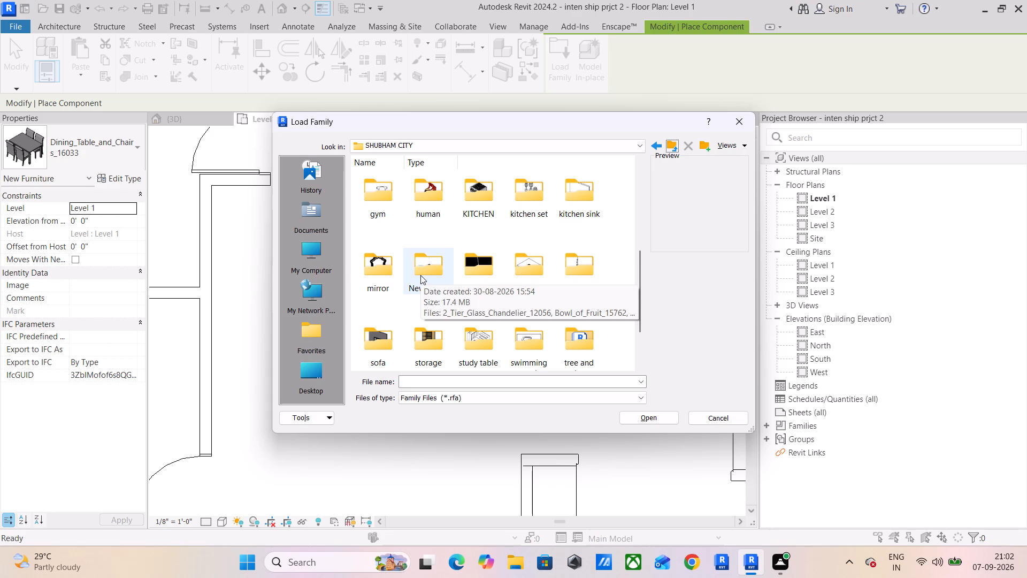
scroll(476, 267, down, 1)
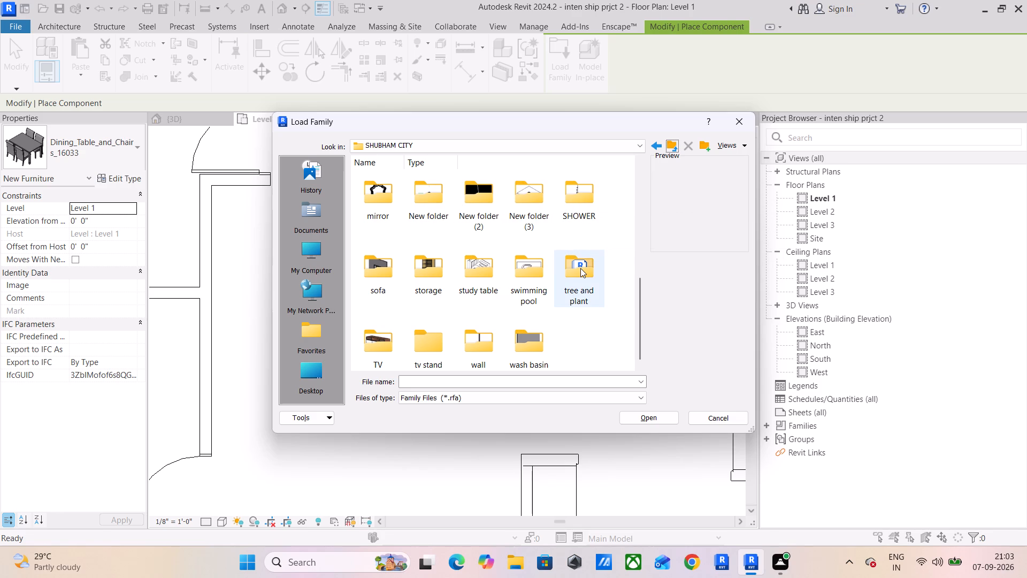
scroll(579, 269, up, 1)
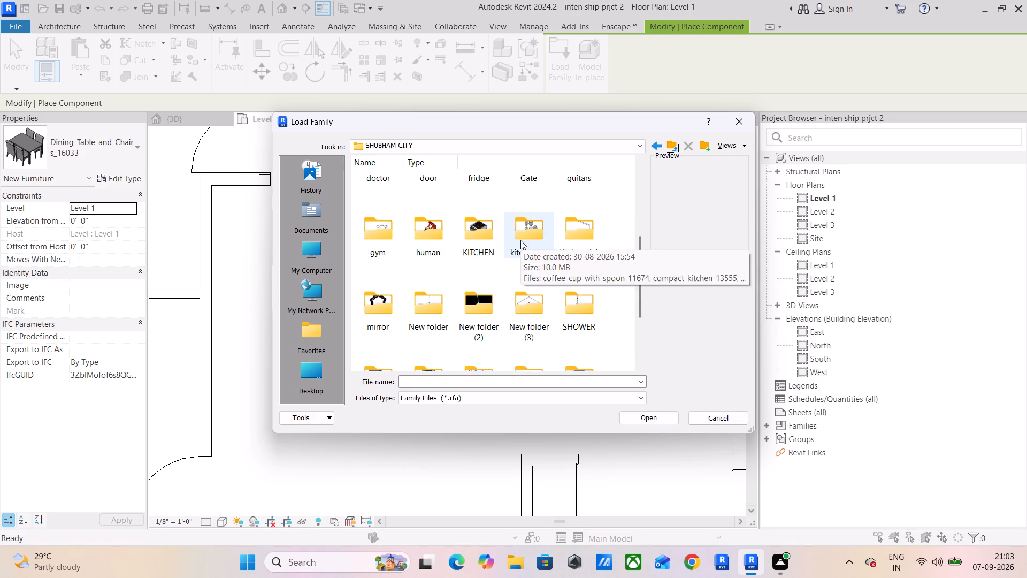
double_click(492, 240)
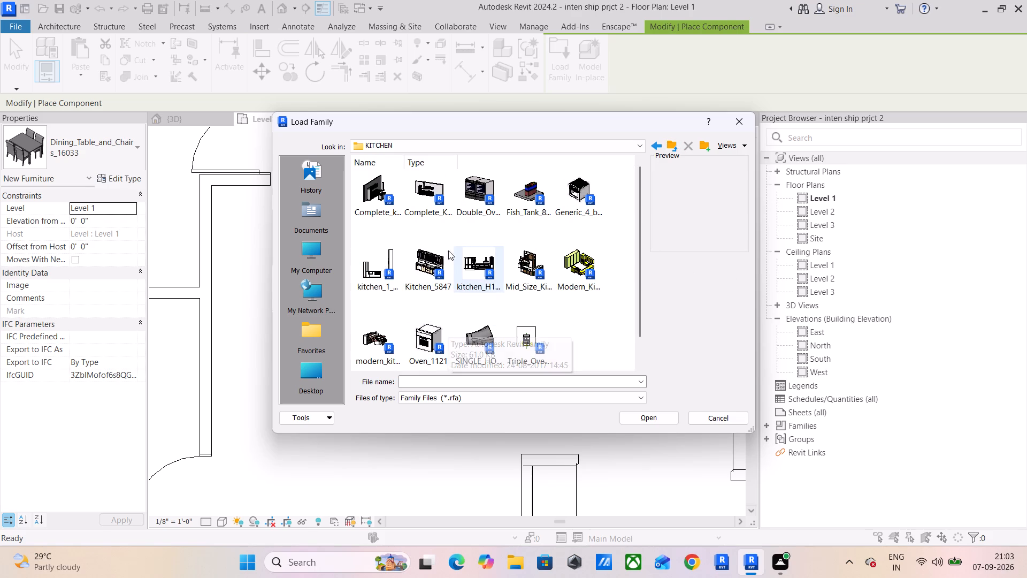
click(666, 151)
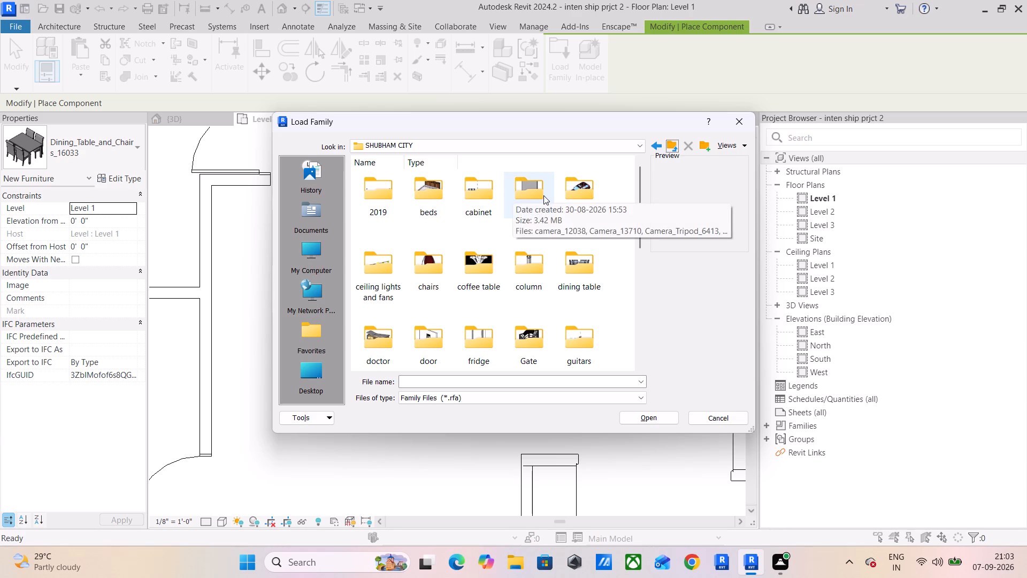
scroll(492, 255, down, 1)
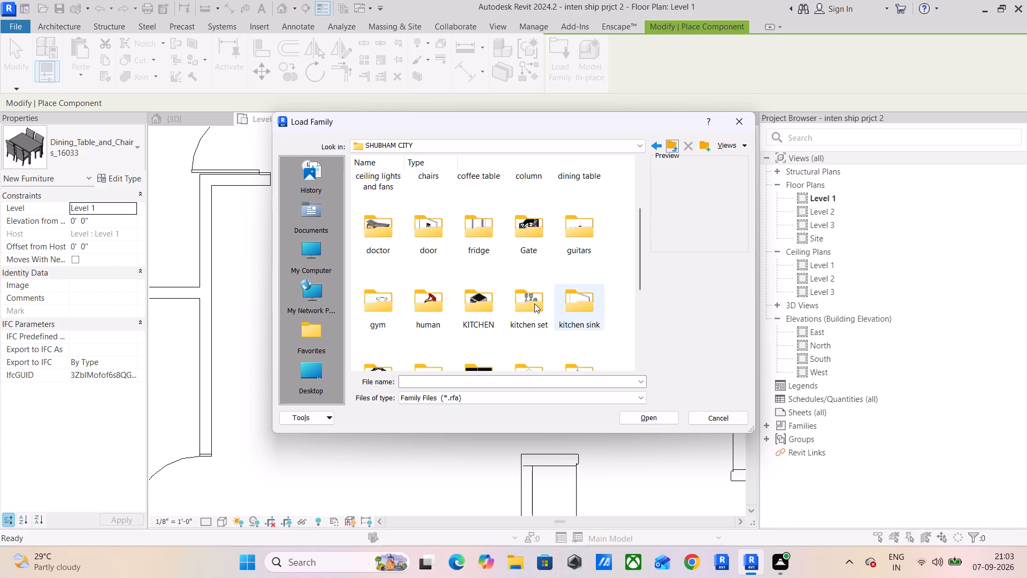
scroll(448, 306, down, 1)
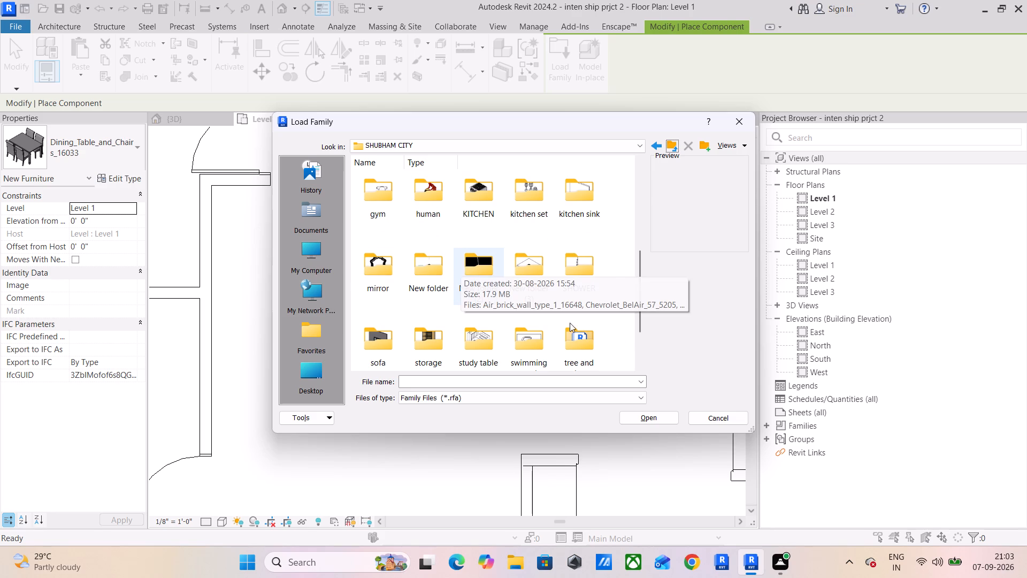
double_click(527, 267)
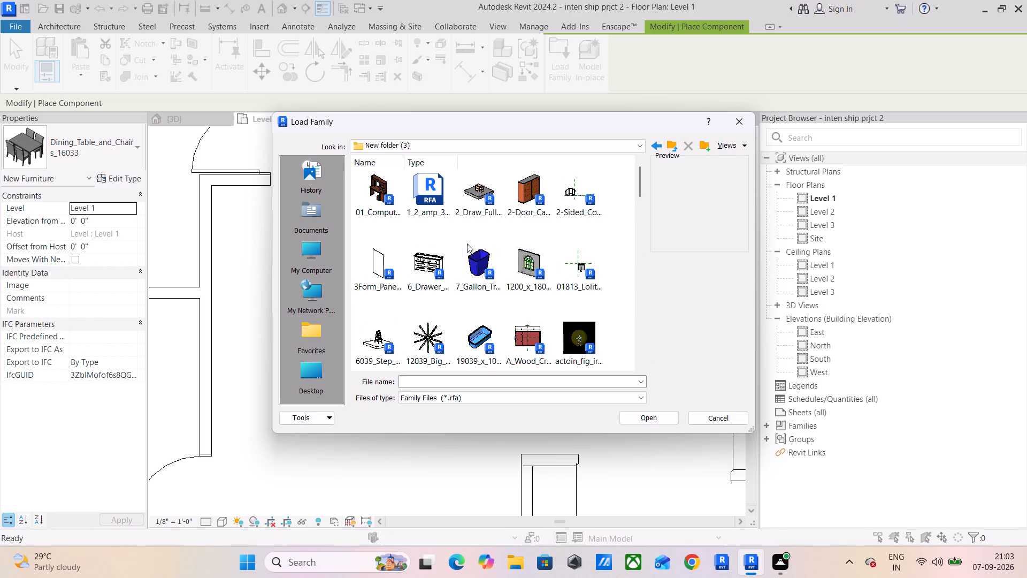
scroll(461, 254, down, 1)
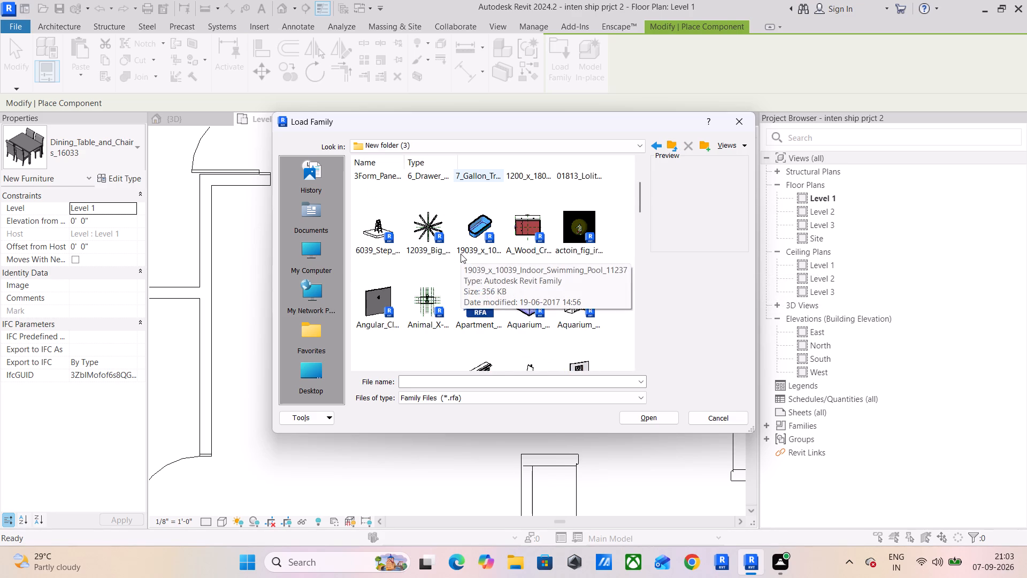
scroll(461, 254, down, 2)
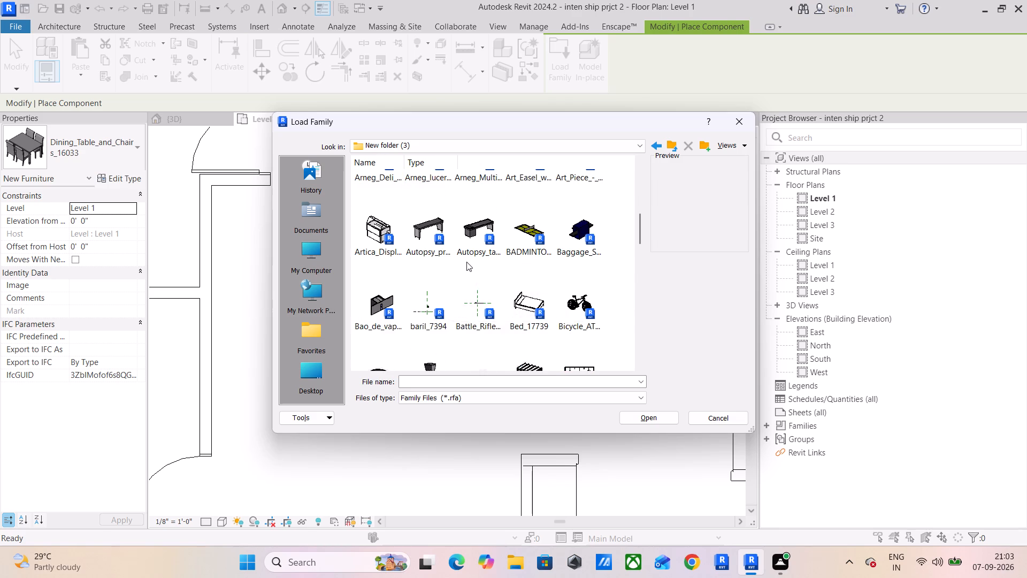
scroll(466, 262, down, 2)
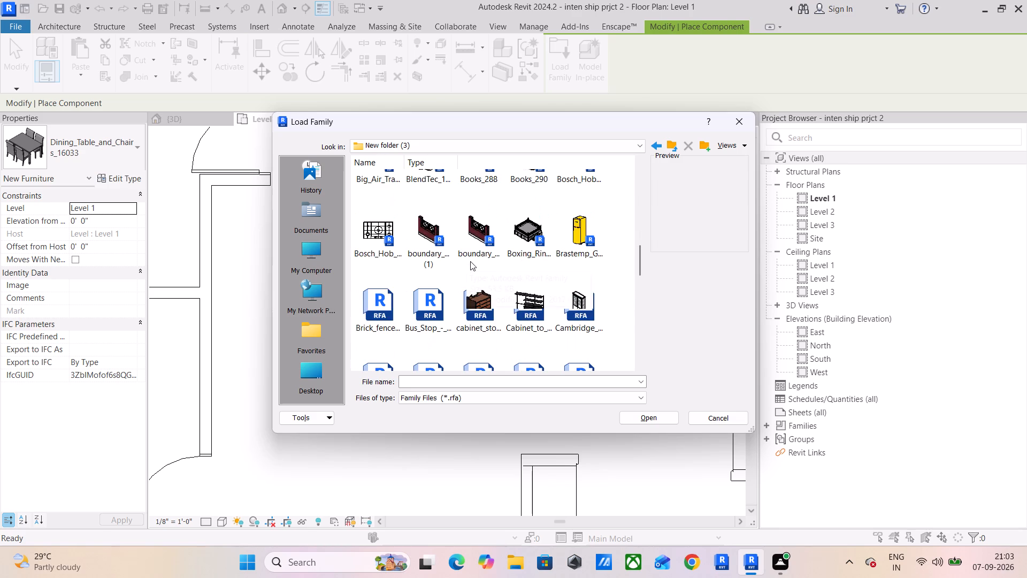
scroll(479, 258, down, 2)
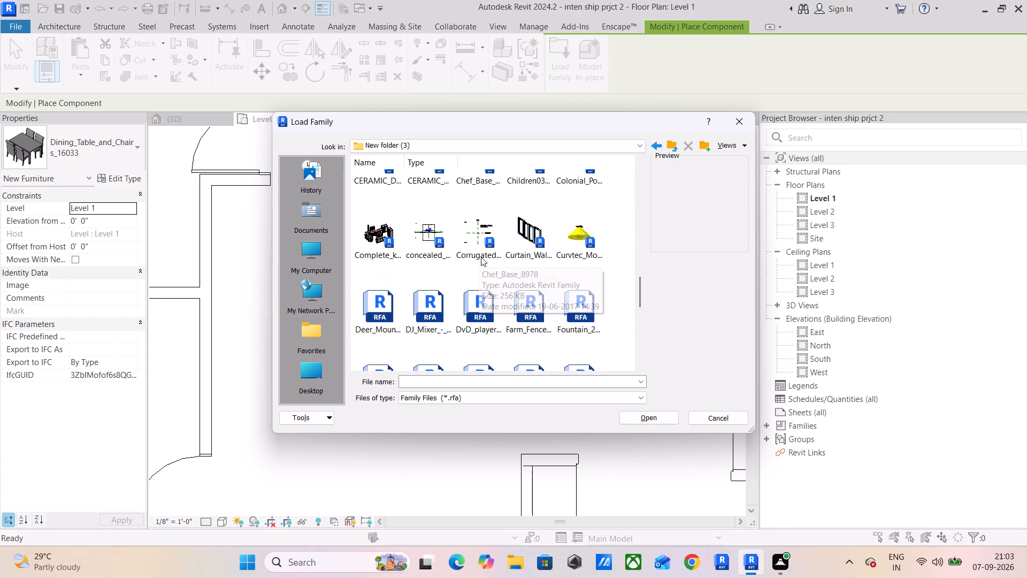
click(675, 145)
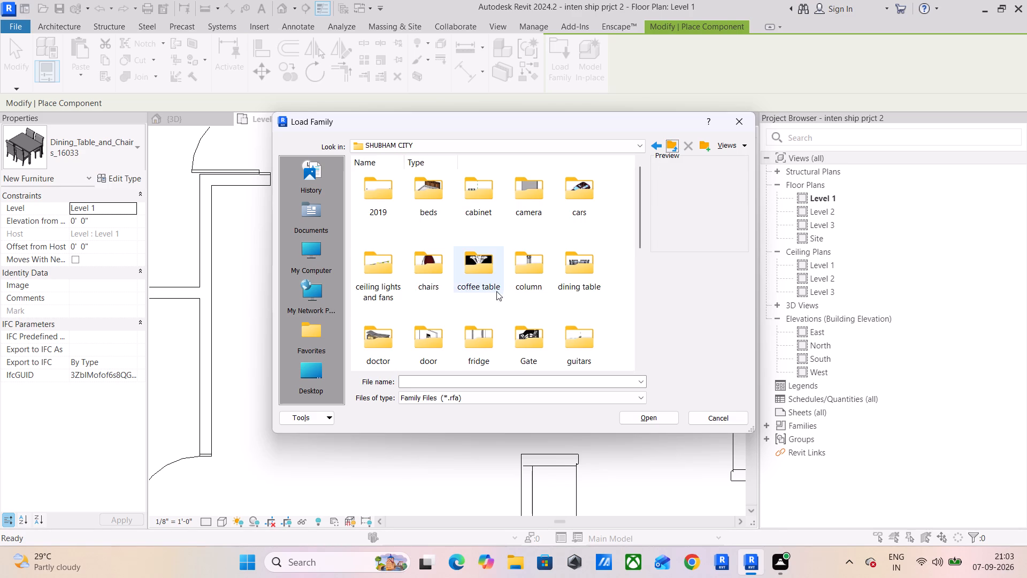
double_click(481, 263)
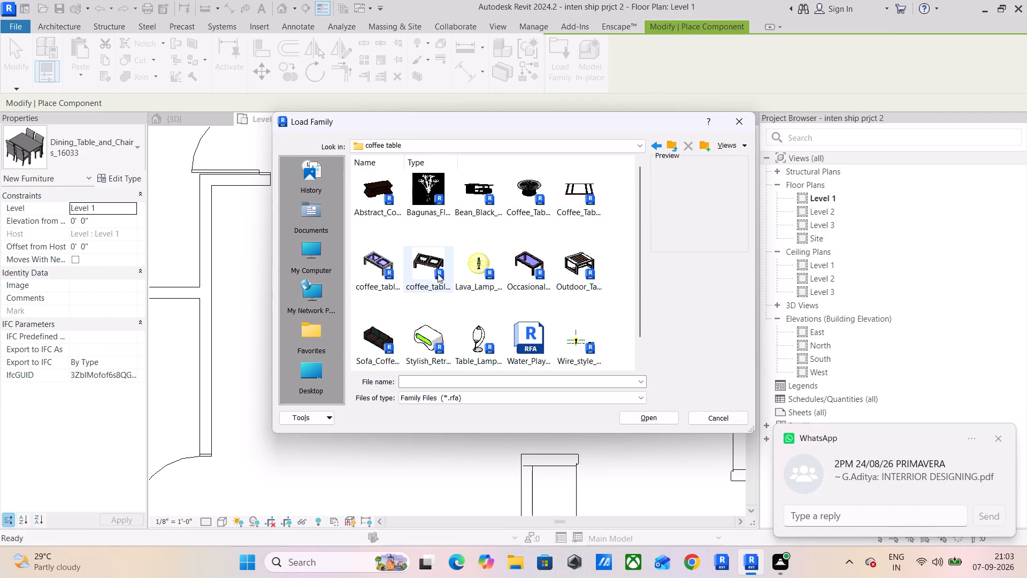
scroll(456, 254, down, 1)
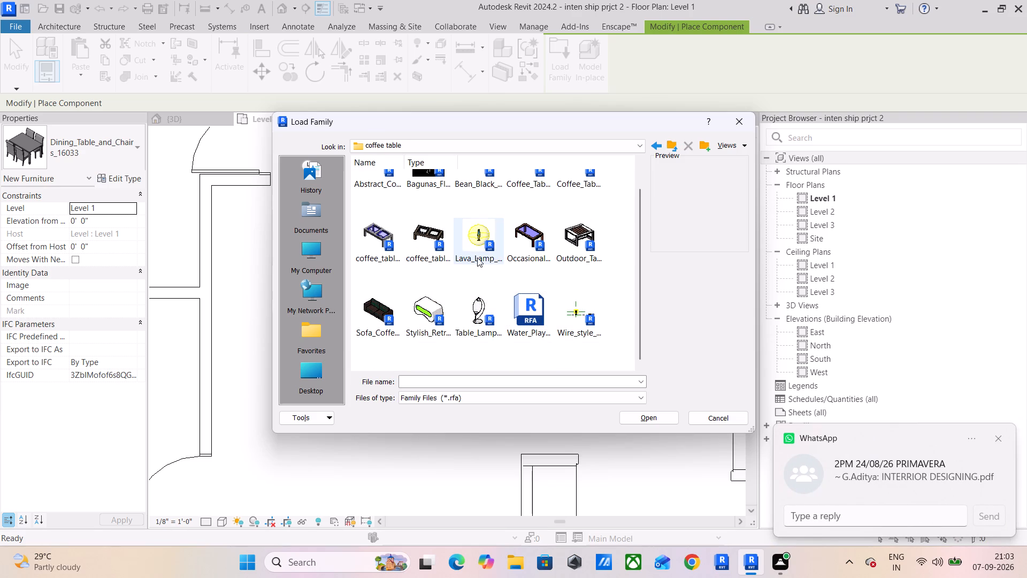
scroll(497, 278, up, 3)
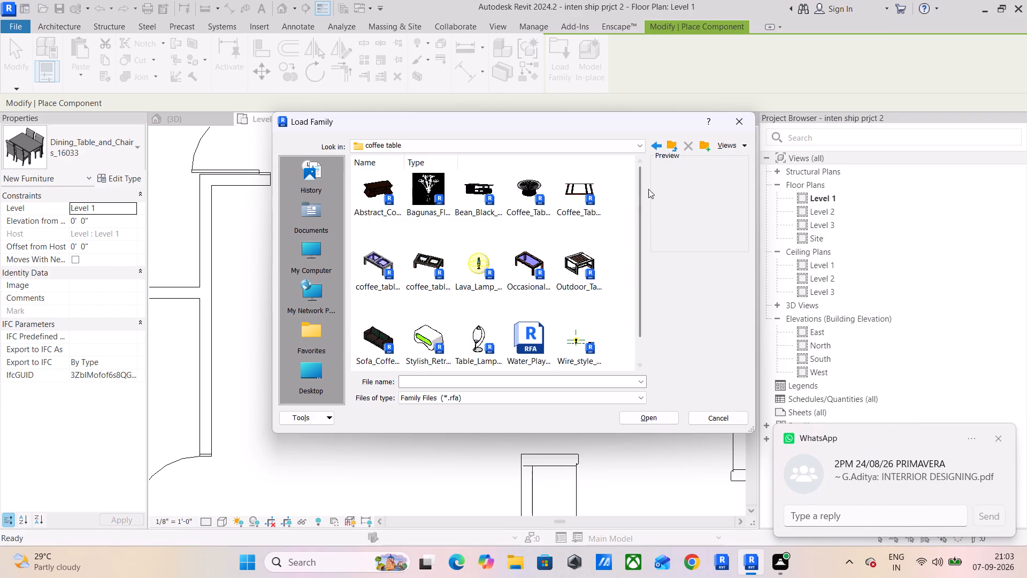
click(672, 148)
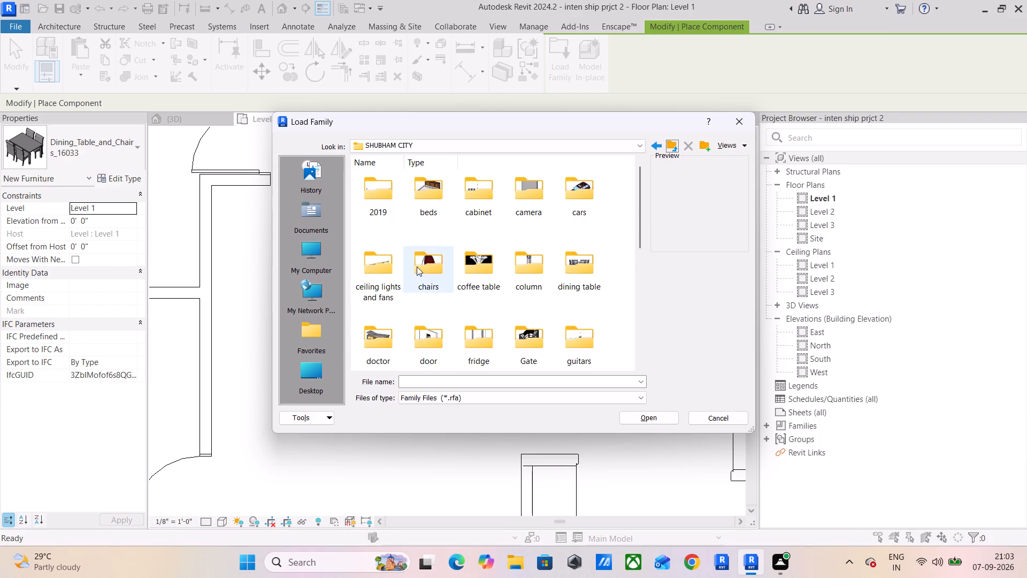
scroll(417, 267, down, 1)
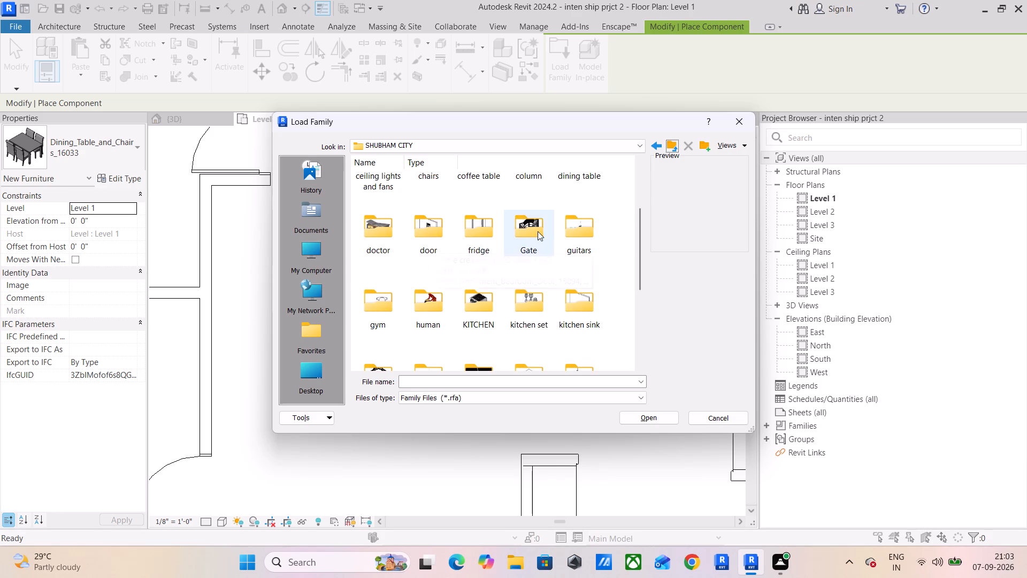
double_click(381, 237)
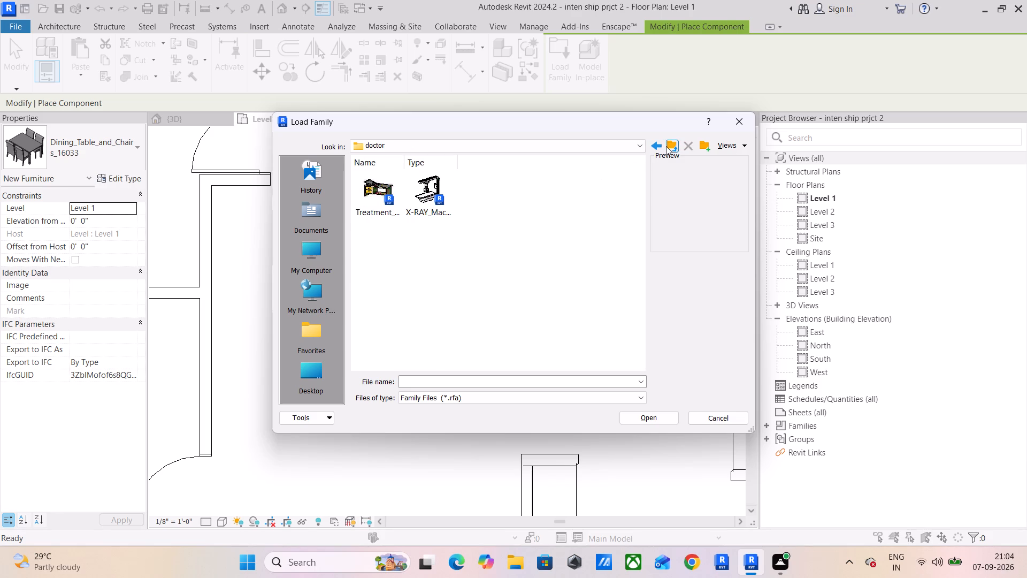
click(668, 146)
Load the Handwashing_Sink_2130 family from the kitchen sink folder of the SHUBHAM CITY library.
scroll(497, 285, down, 1)
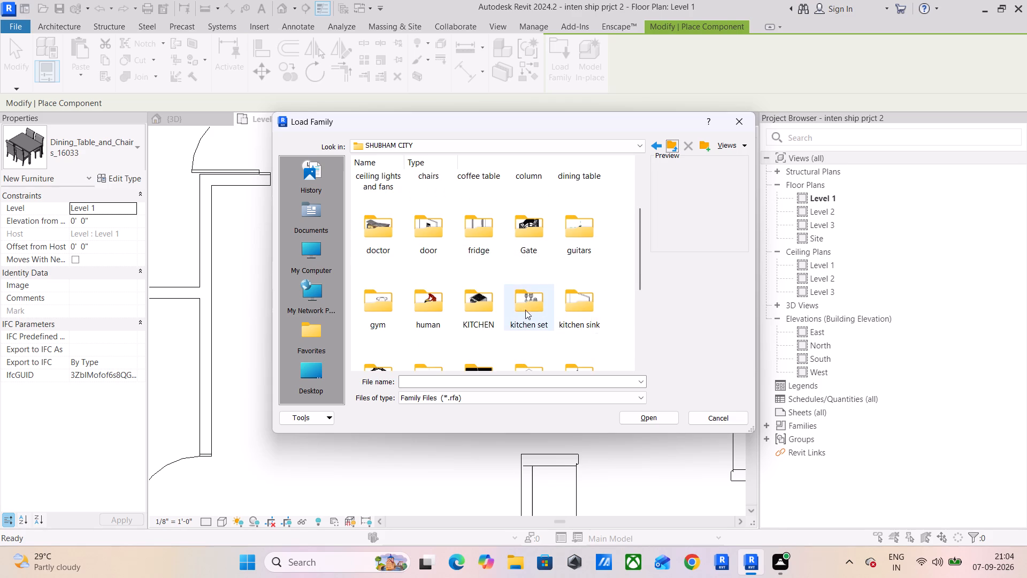
double_click(581, 307)
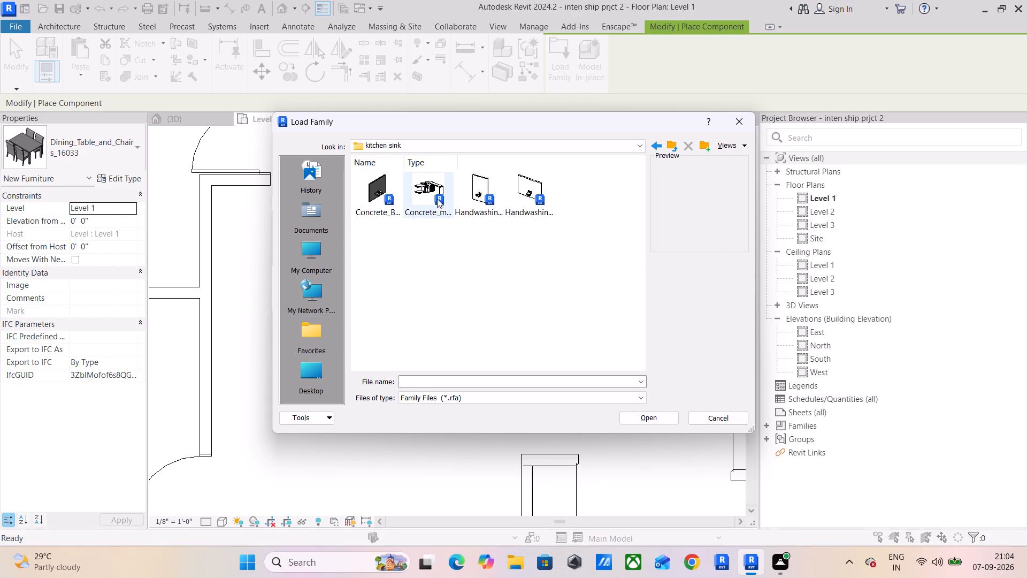
scroll(478, 195, up, 4)
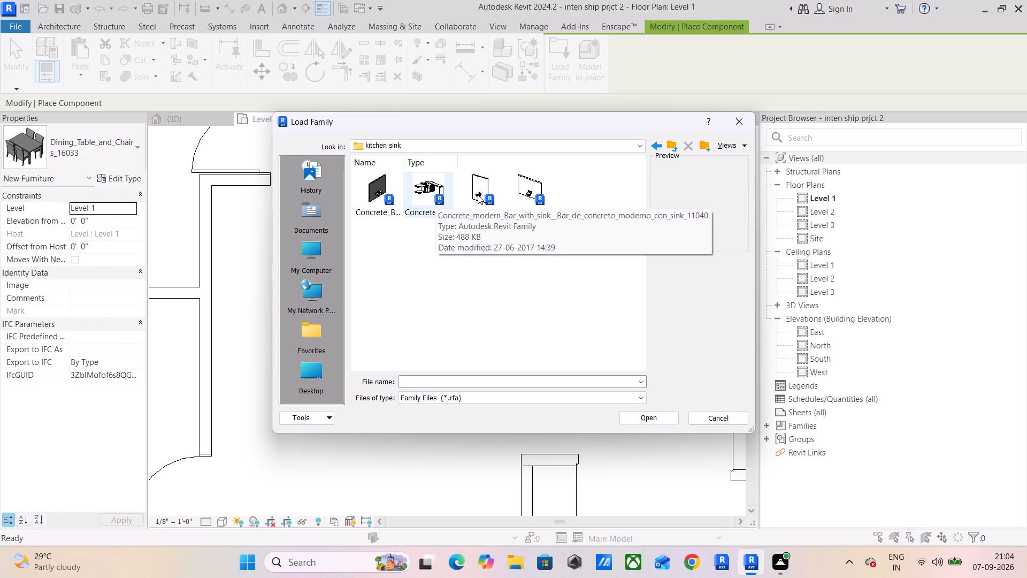
click(520, 189)
click(486, 191)
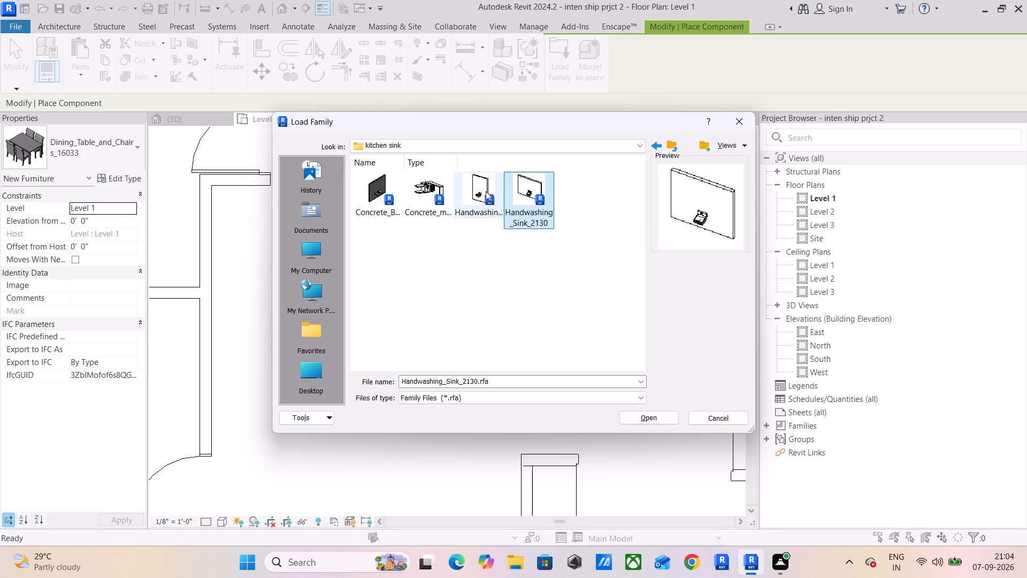
click(527, 185)
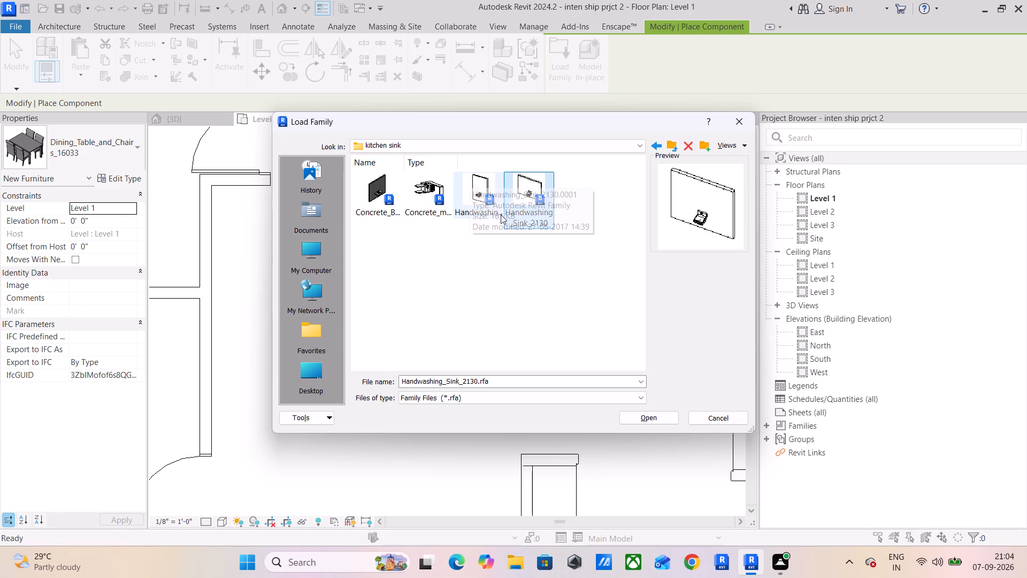
click(649, 424)
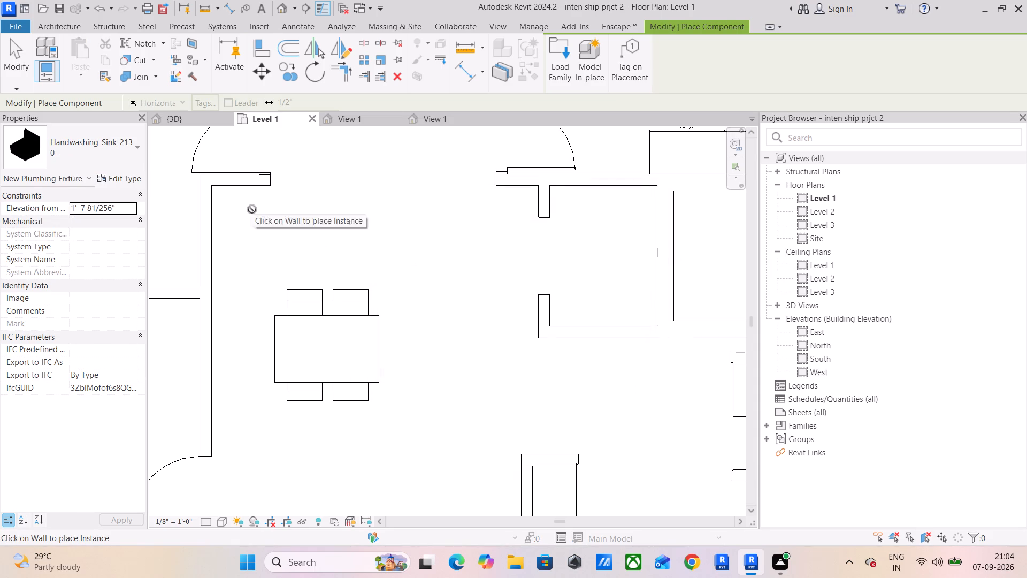
Place a handwashing sink on the short wall north of the newly placed dining set, near the room's corner beside the door.
scroll(239, 187, up, 4)
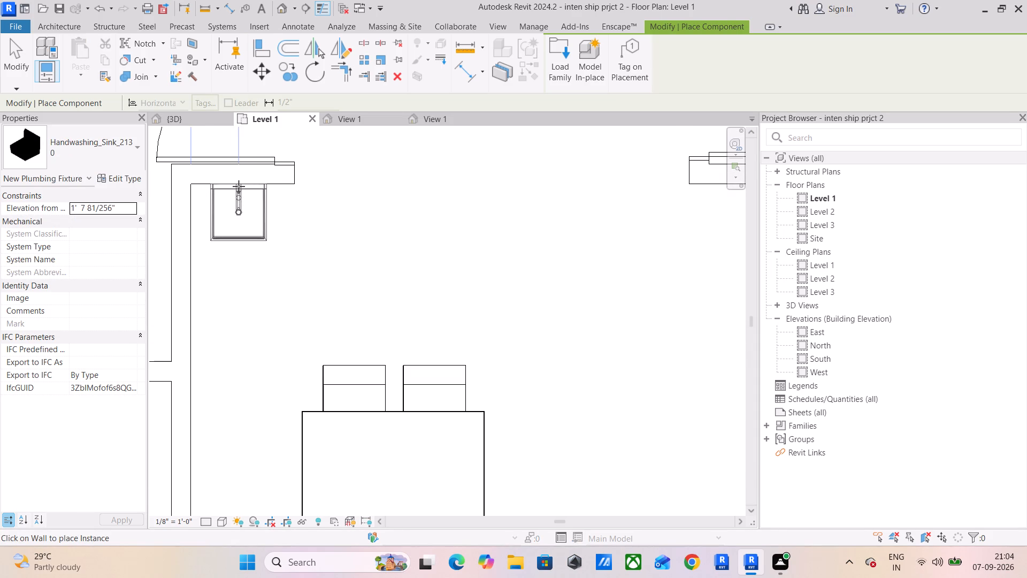
click(239, 186)
Place another handwashing sink in the neighbouring apartment's dining area, on the side wall beside the short wall stub south of the table.
scroll(327, 278, down, 4)
middle_drag(351, 296, 486, 256)
middle_drag(707, 315, 272, 317)
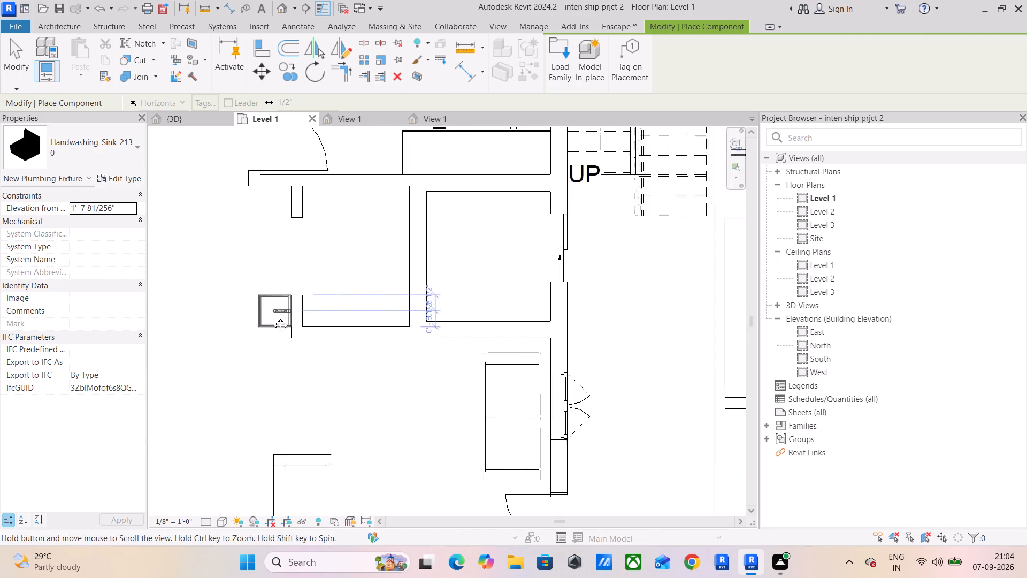
middle_drag(272, 317, 265, 317)
middle_drag(518, 316, 218, 334)
middle_drag(482, 422, 489, 296)
click(517, 323)
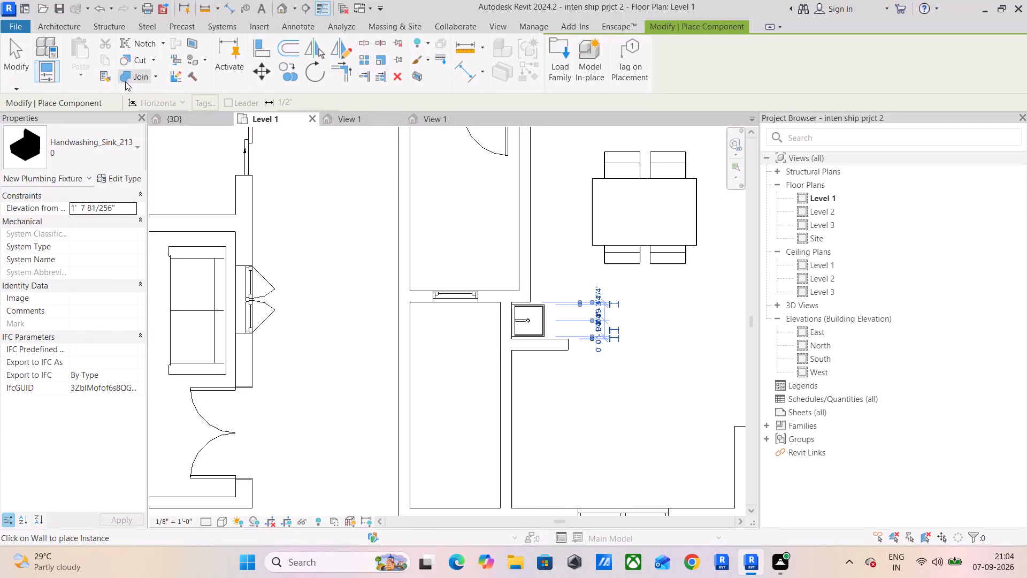
Load the Handwashing_Sink_2130.0001 family from the kitchen sink folder of the SHUBHAM CITY library.
click(568, 59)
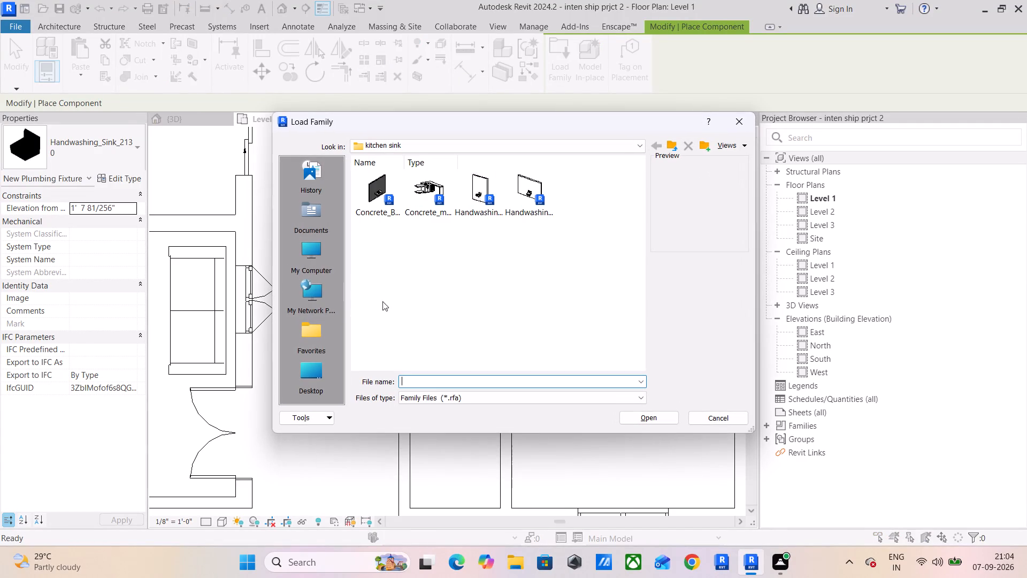
click(470, 192)
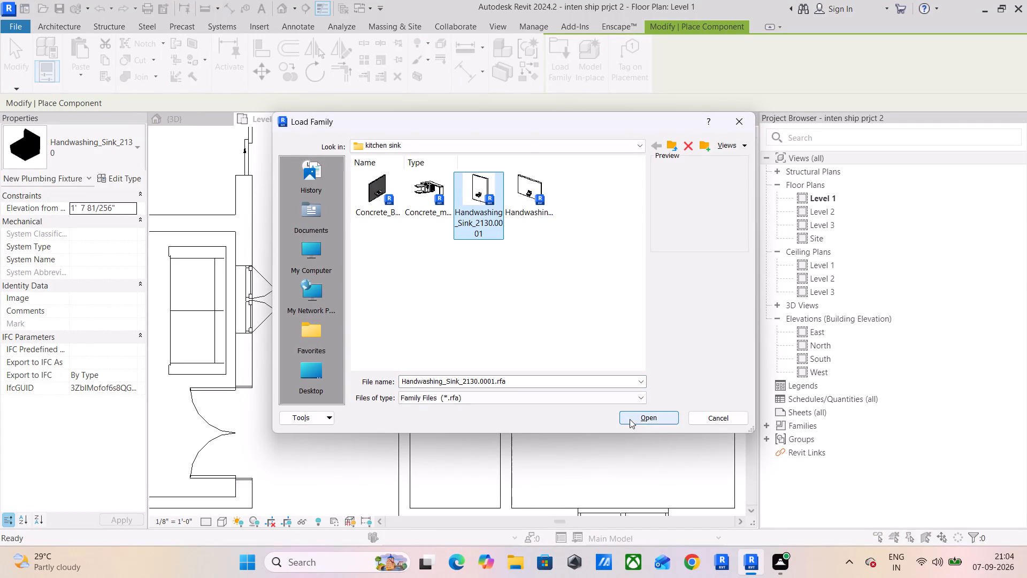
click(630, 419)
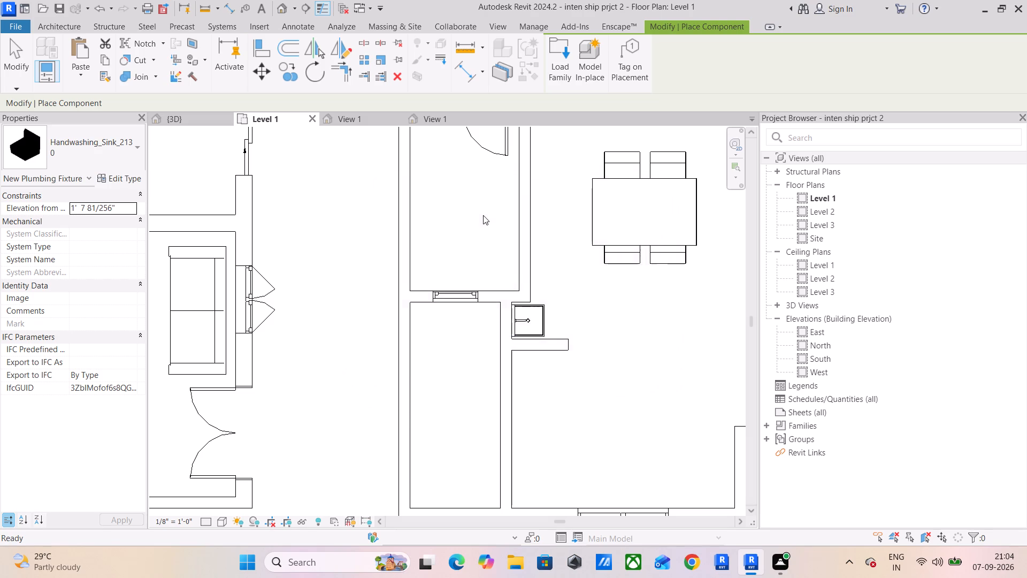
Place a Handwashing_Sink_2130.0001 in the bathroom between the two bedrooms, on its east wall near the south corner opposite the door.
middle_drag(483, 215, 548, 469)
scroll(524, 288, down, 3)
middle_drag(563, 262, 359, 265)
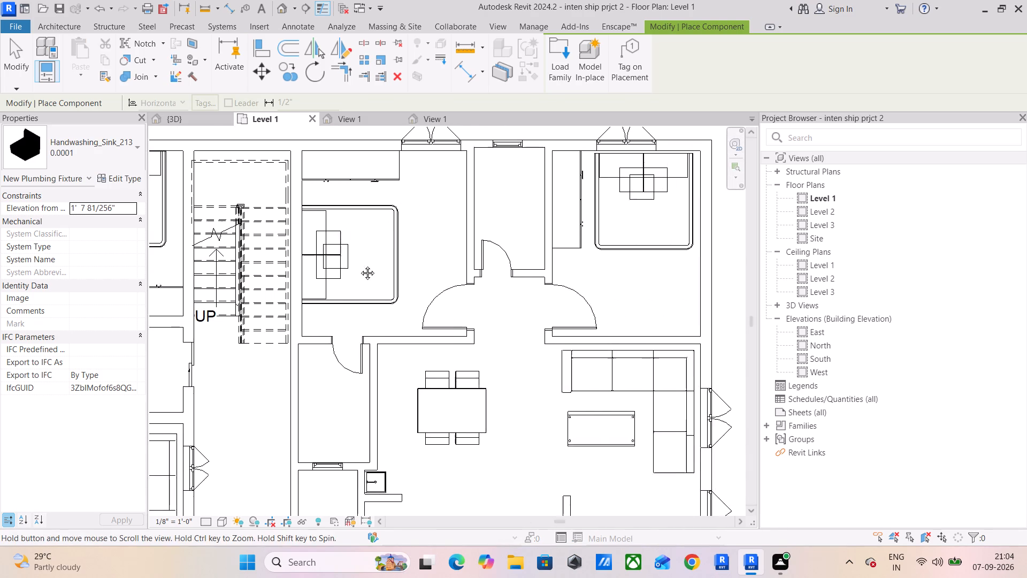
middle_drag(359, 265, 355, 263)
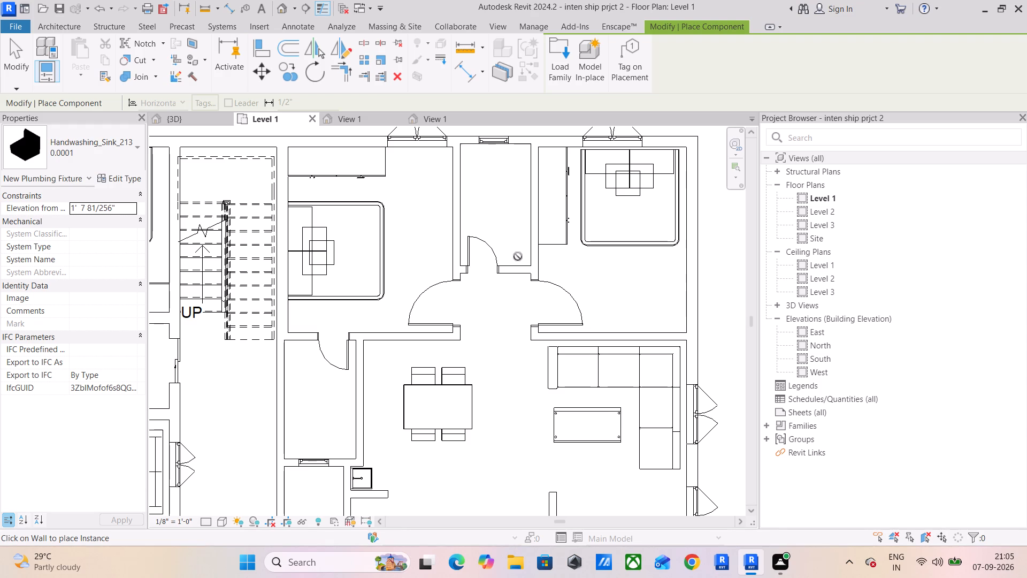
click(527, 251)
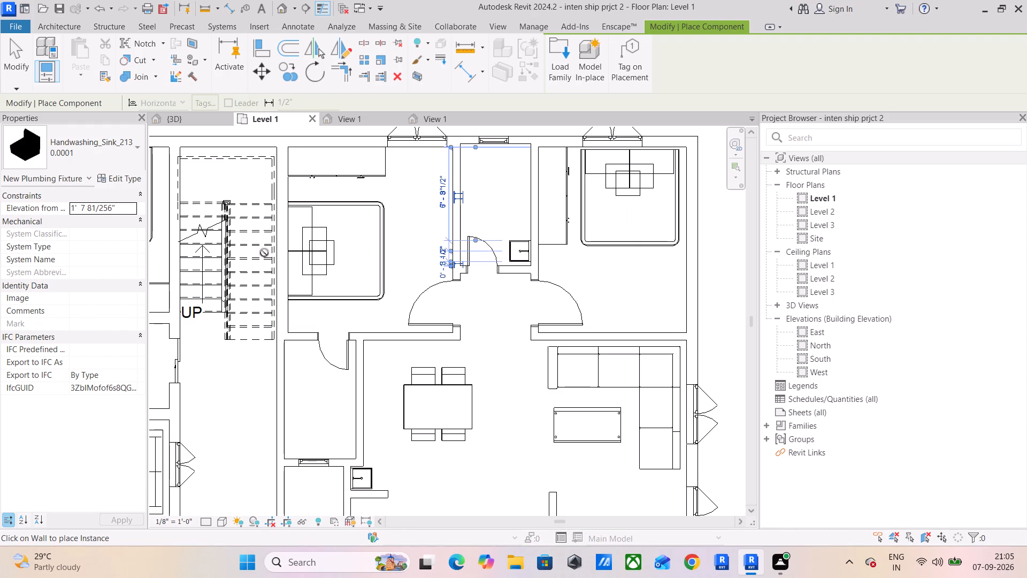
Place a handwashing sink in each of the neighbouring apartment's two adjacent bathrooms, on the south walls beside their shared partition.
middle_drag(267, 253, 563, 246)
middle_drag(387, 249, 558, 264)
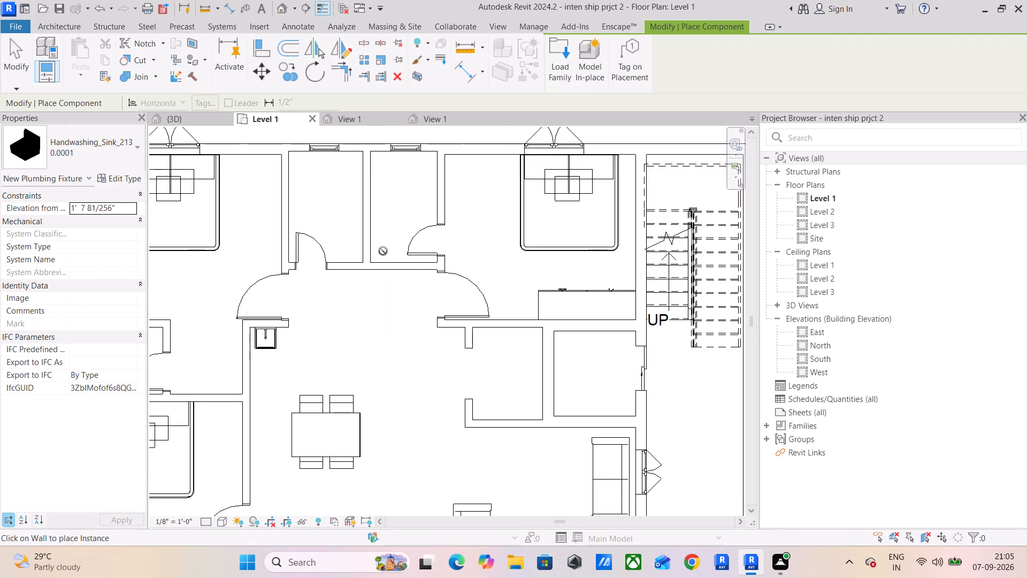
click(387, 257)
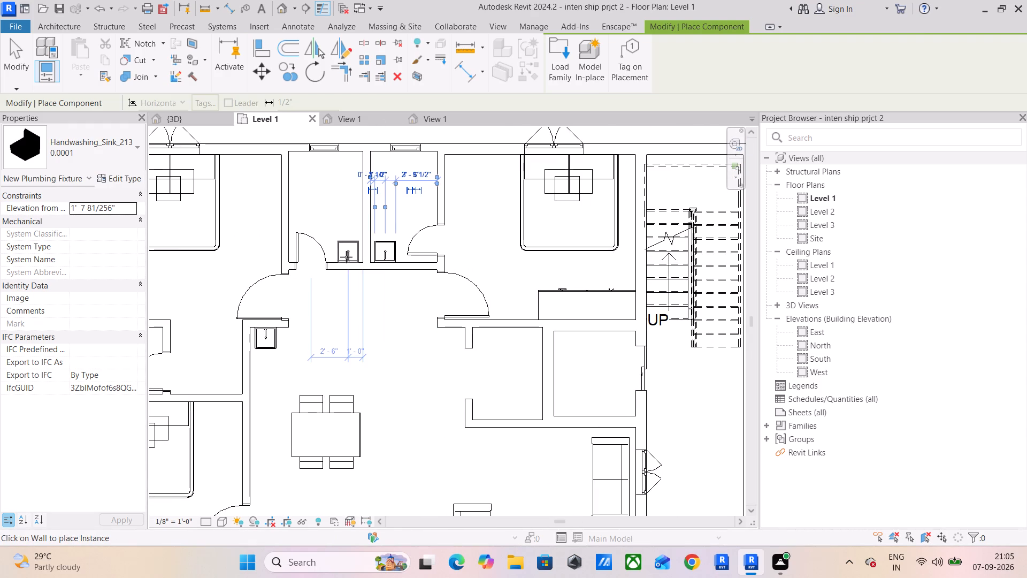
click(346, 257)
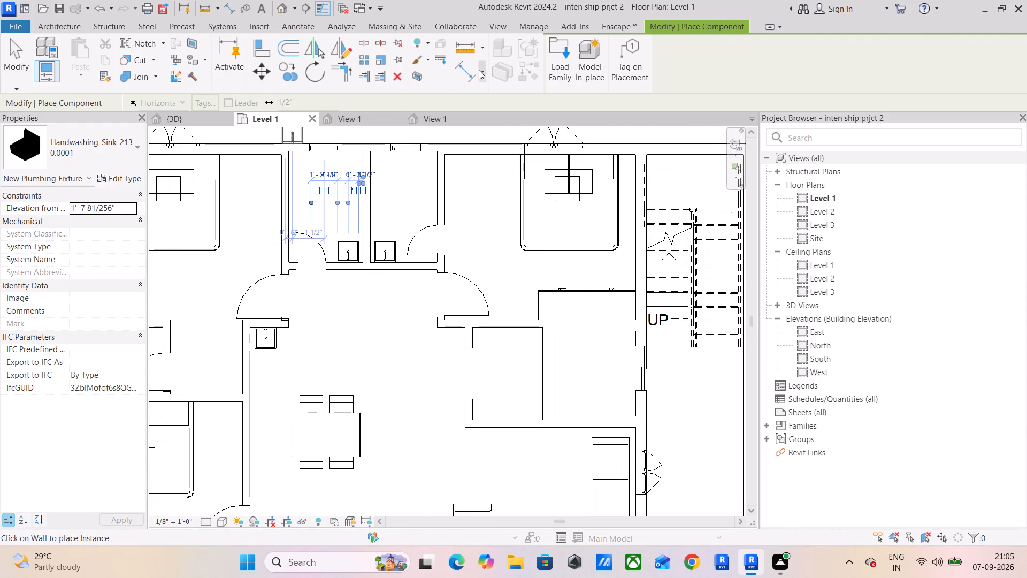
Browse the SHUBHAM CITY library's folders for another family to load.
click(558, 59)
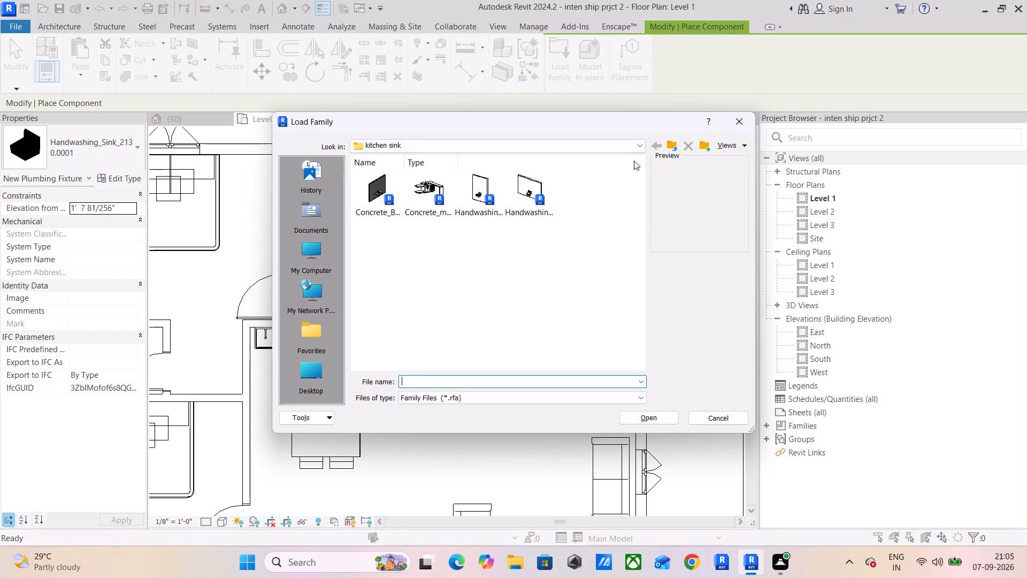
click(668, 147)
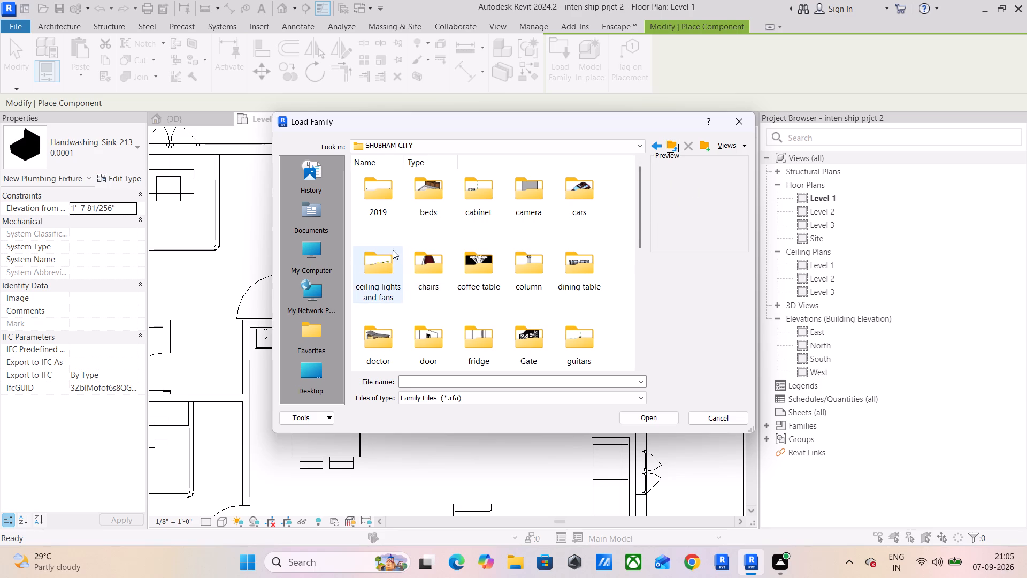
scroll(489, 263, down, 2)
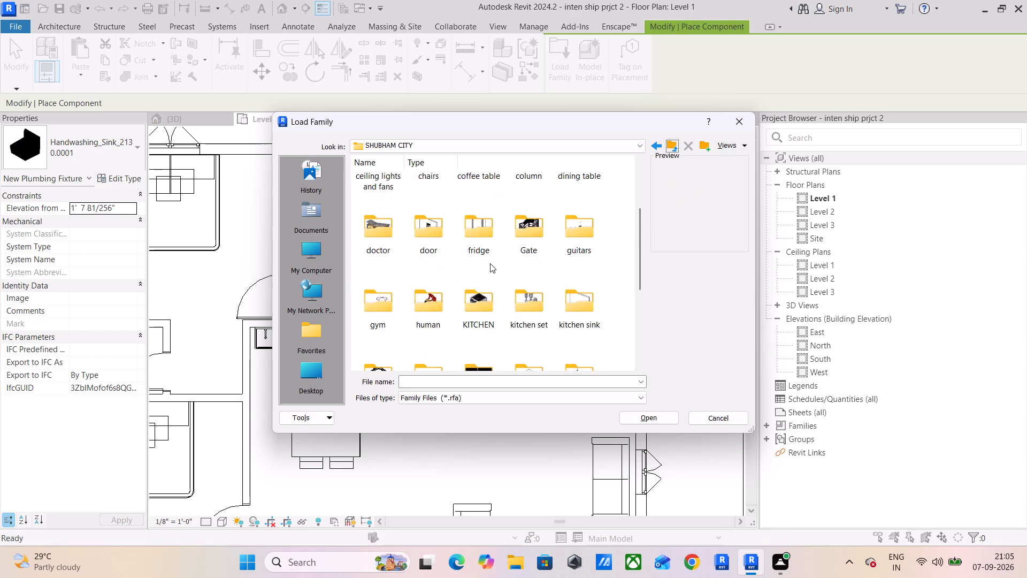
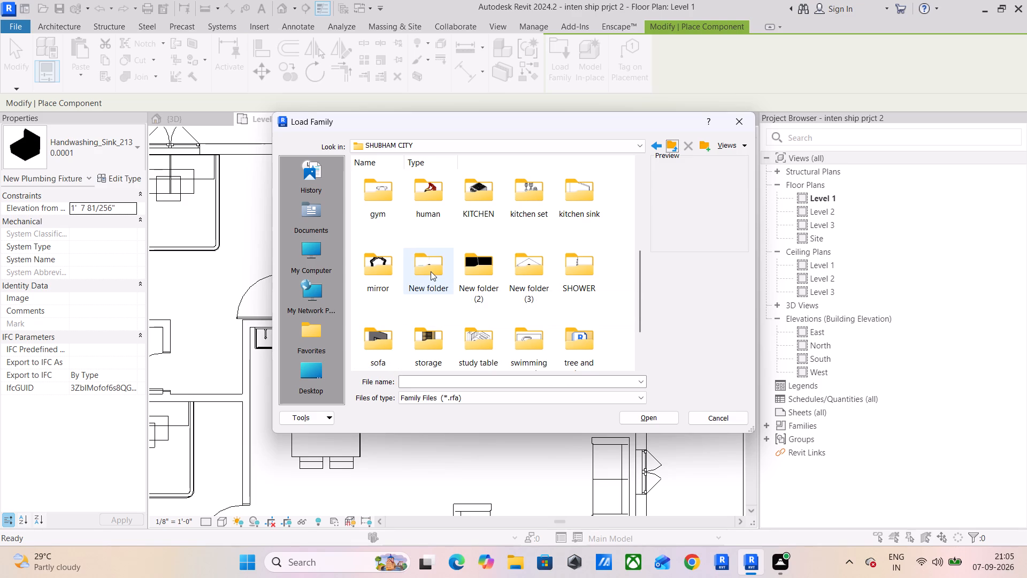
Look through the SHUBHAM CITY library's folders, including the KITCHEN folder, for the next family to load.
scroll(456, 293, down, 1)
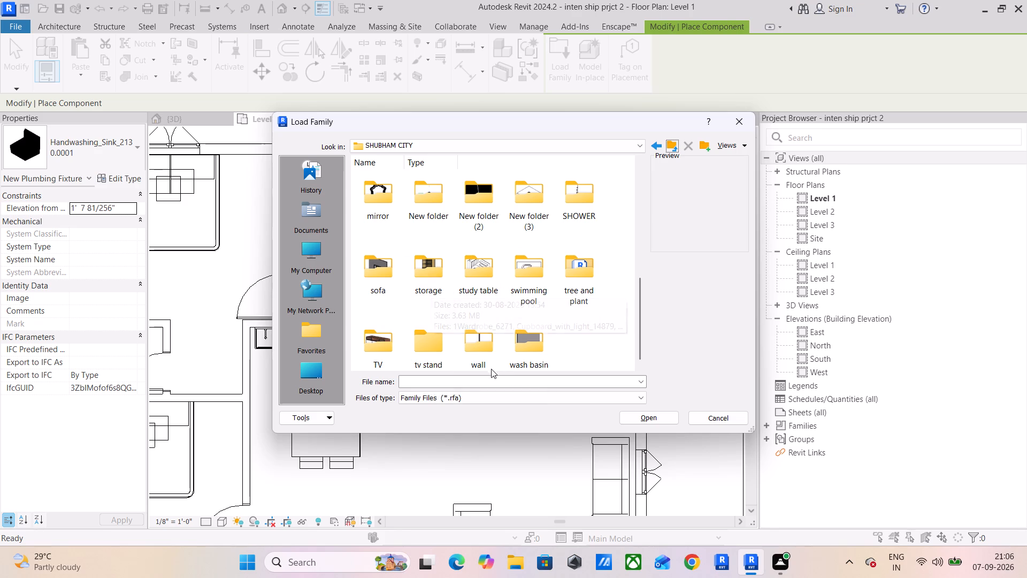
scroll(473, 295, down, 1)
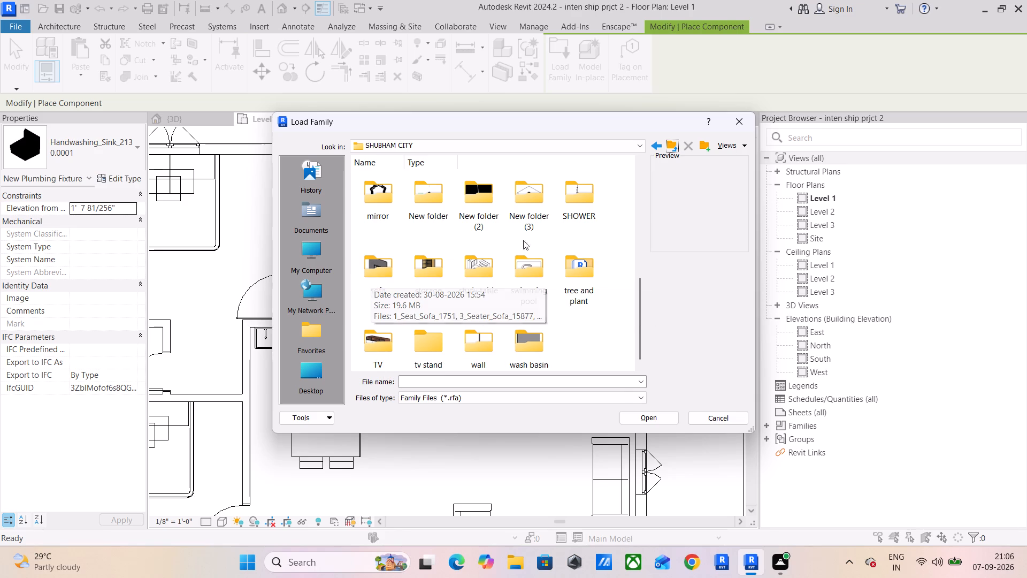
scroll(516, 230, up, 1)
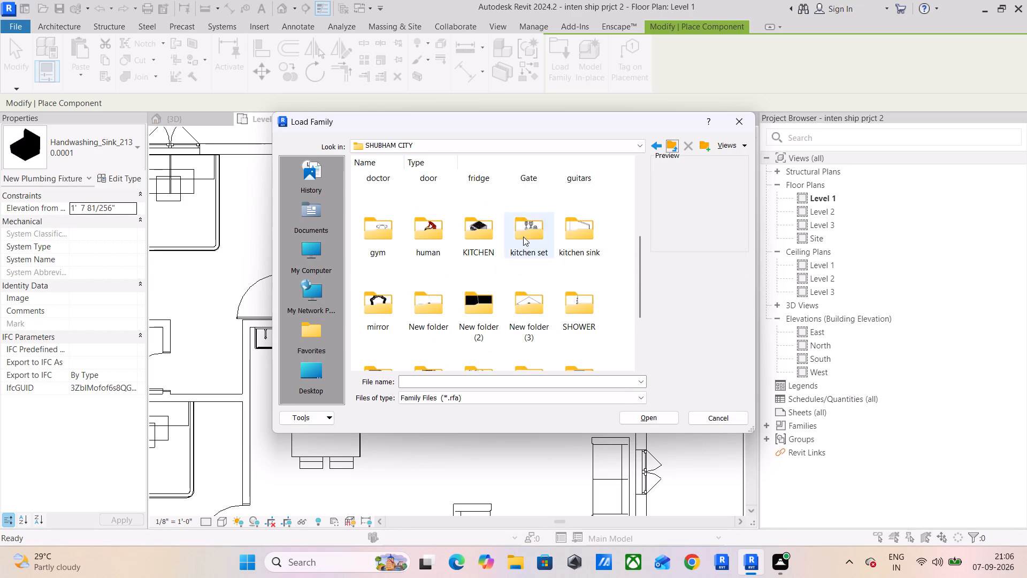
double_click(484, 242)
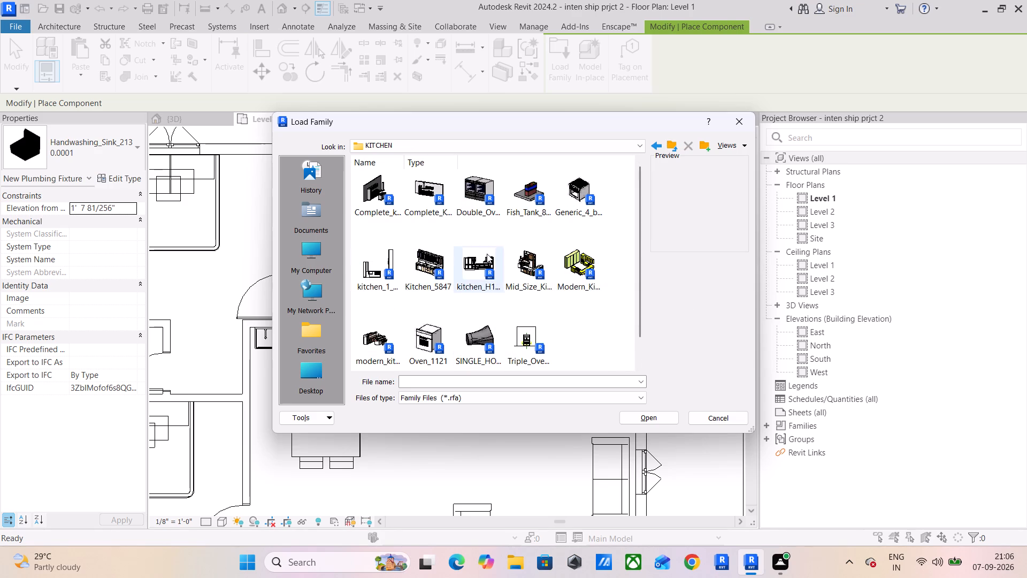
click(671, 151)
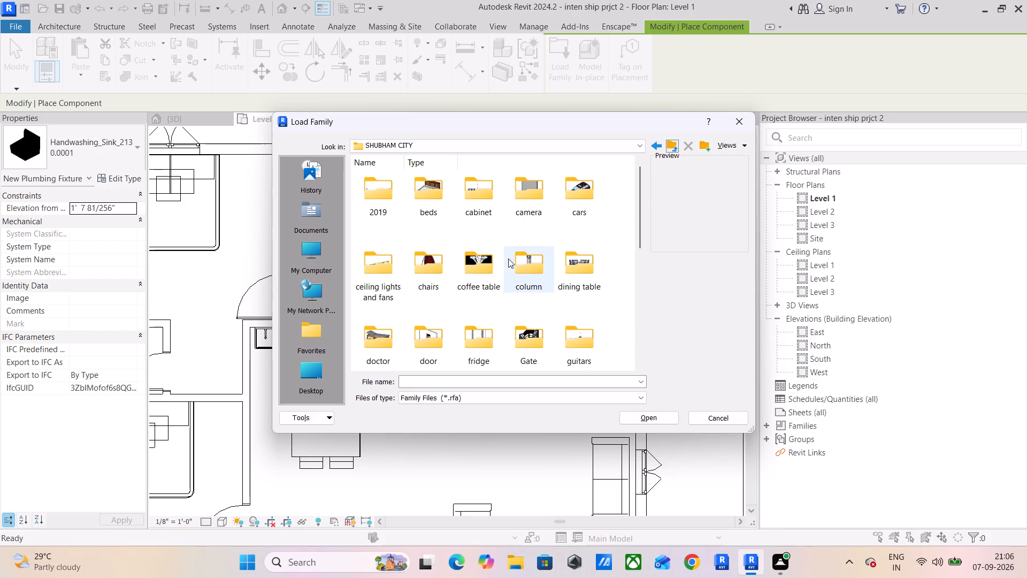
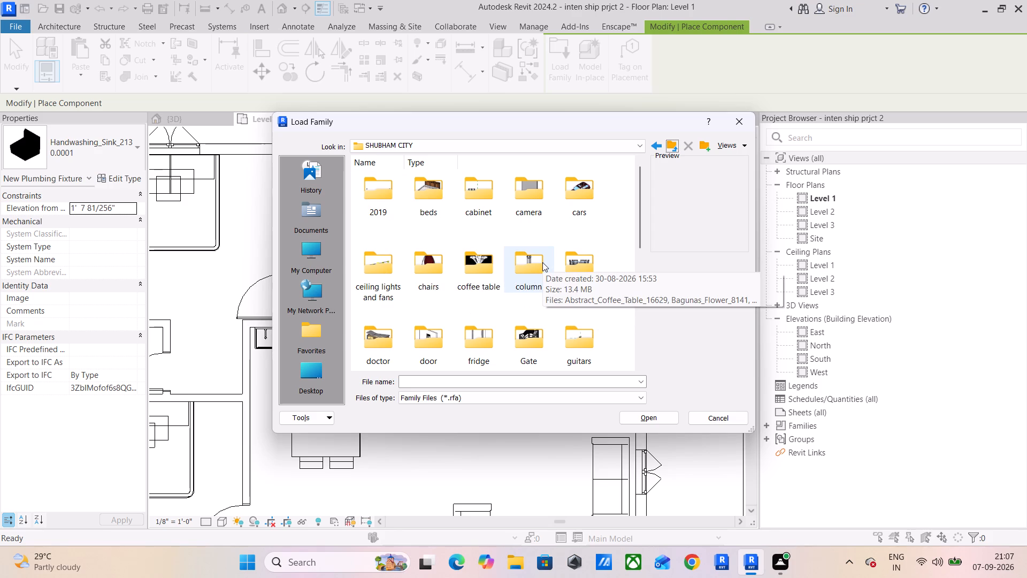
Look through the SHUBHAM CITY library's gym and human folders for a suitable family to load.
scroll(542, 262, down, 3)
scroll(542, 262, up, 5)
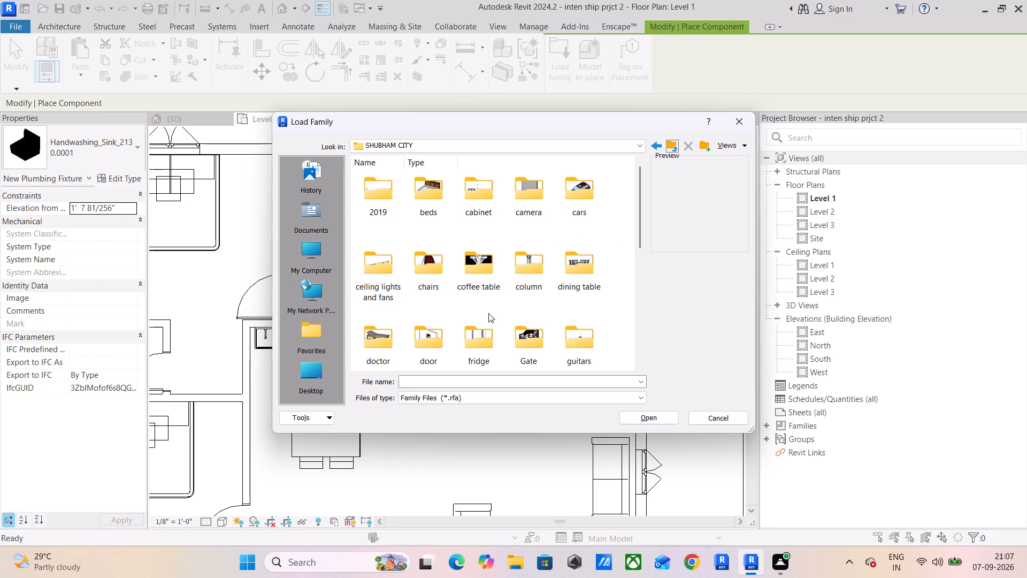
scroll(403, 334, down, 1)
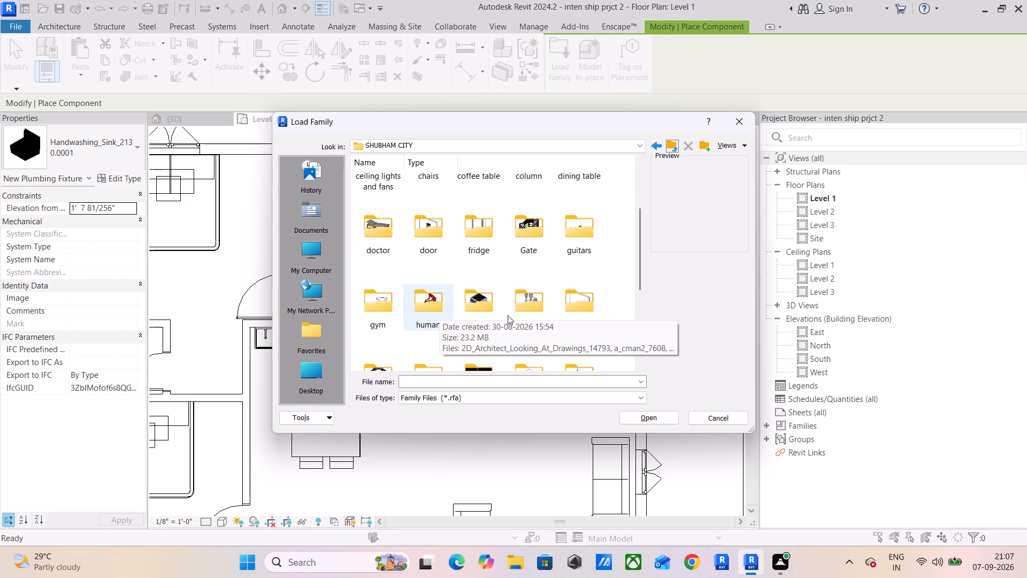
scroll(609, 264, down, 1)
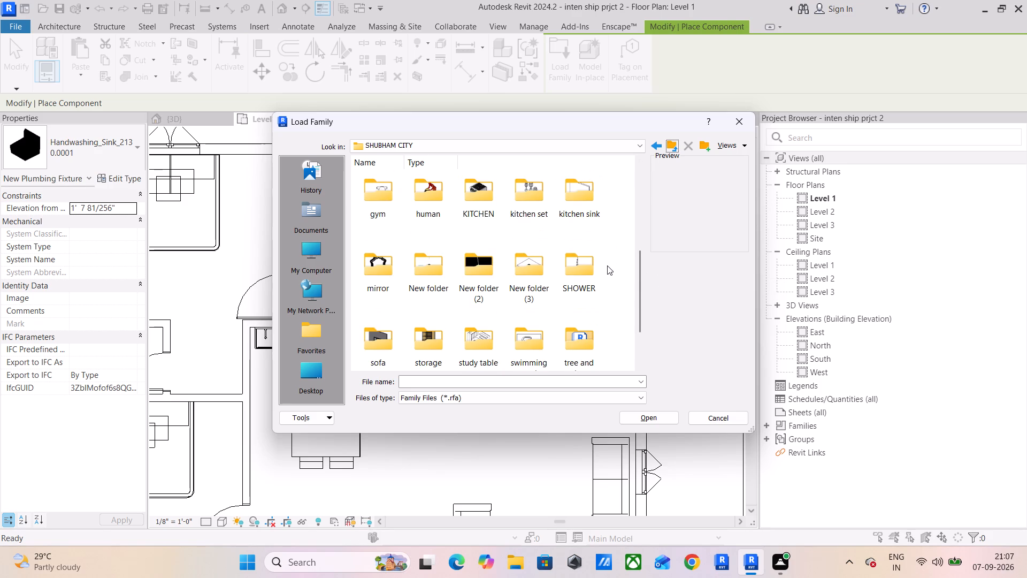
double_click(400, 193)
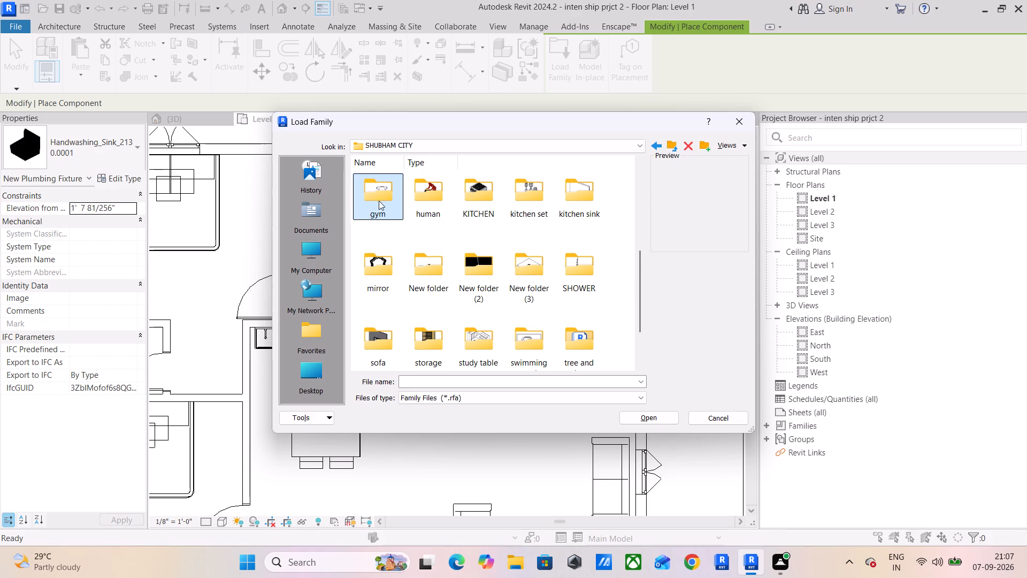
double_click(381, 197)
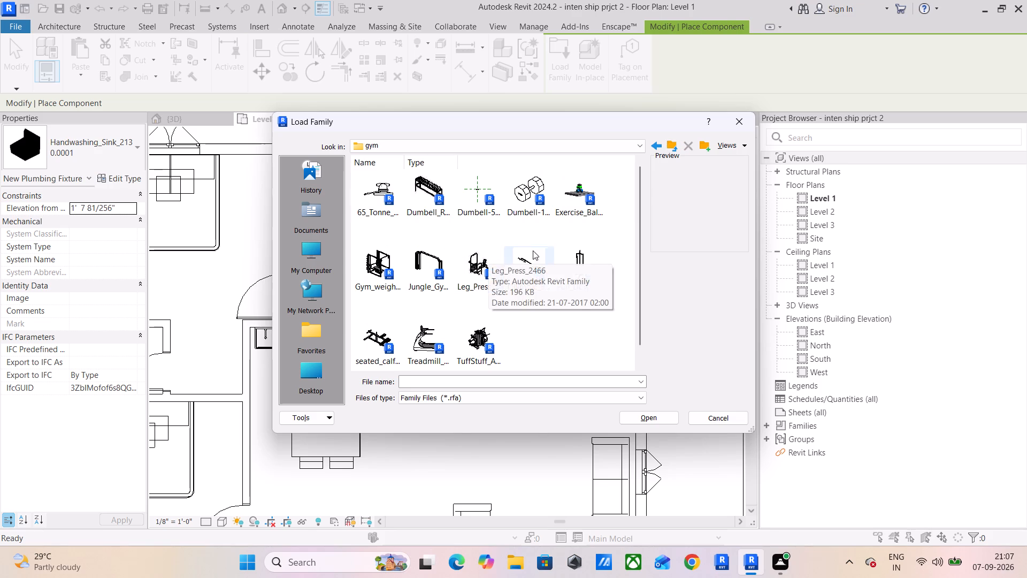
click(669, 148)
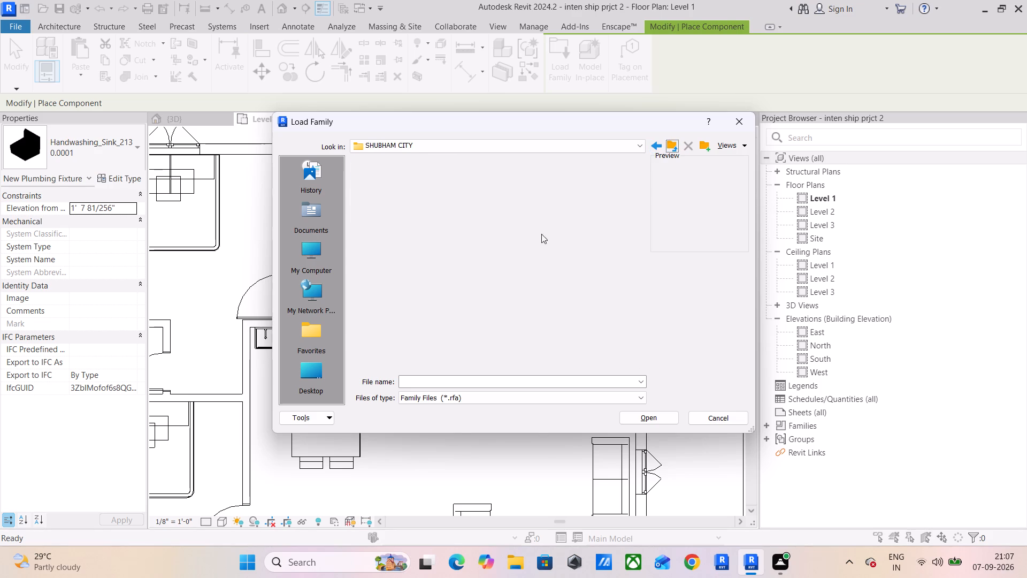
scroll(435, 302, down, 1)
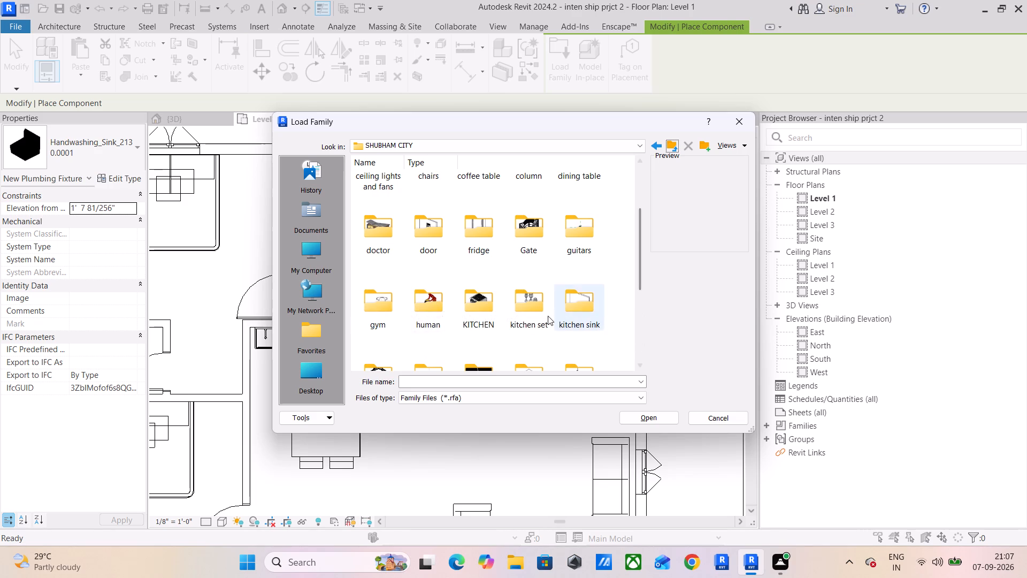
double_click(437, 304)
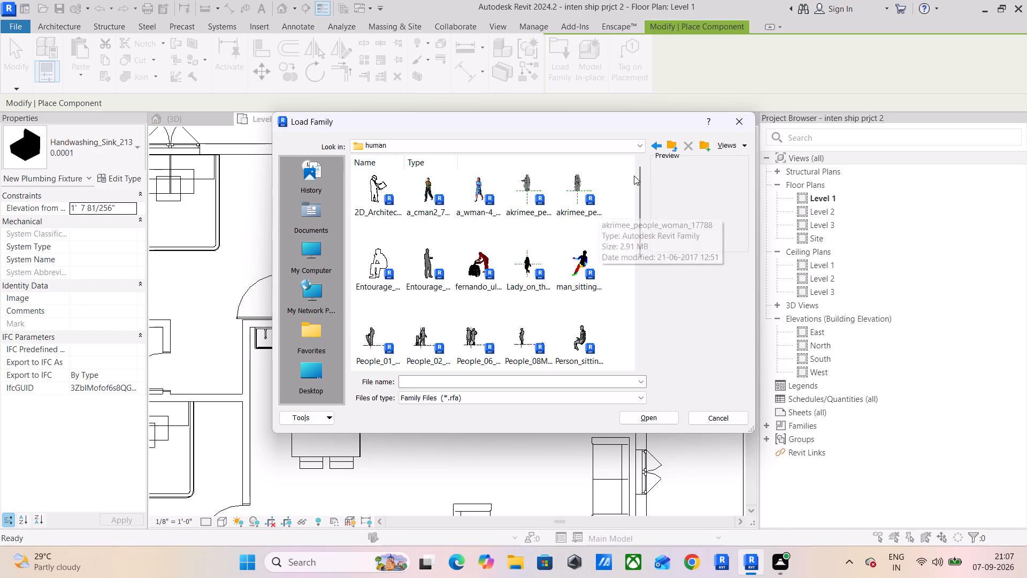
click(672, 149)
Examine the families in the library's New folder and New folder (2) for a suitable fixture.
scroll(541, 255, down, 1)
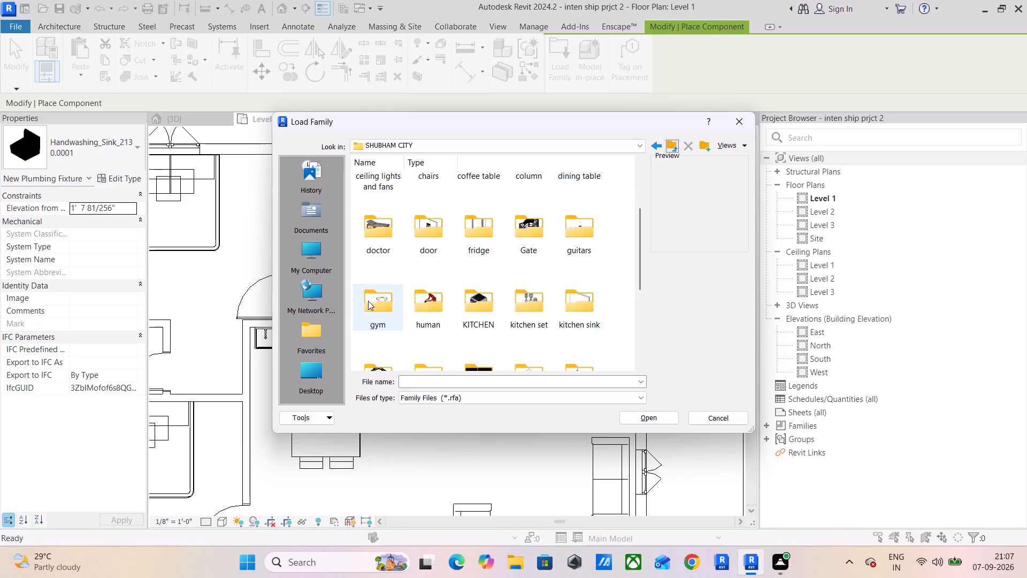
scroll(563, 290, down, 1)
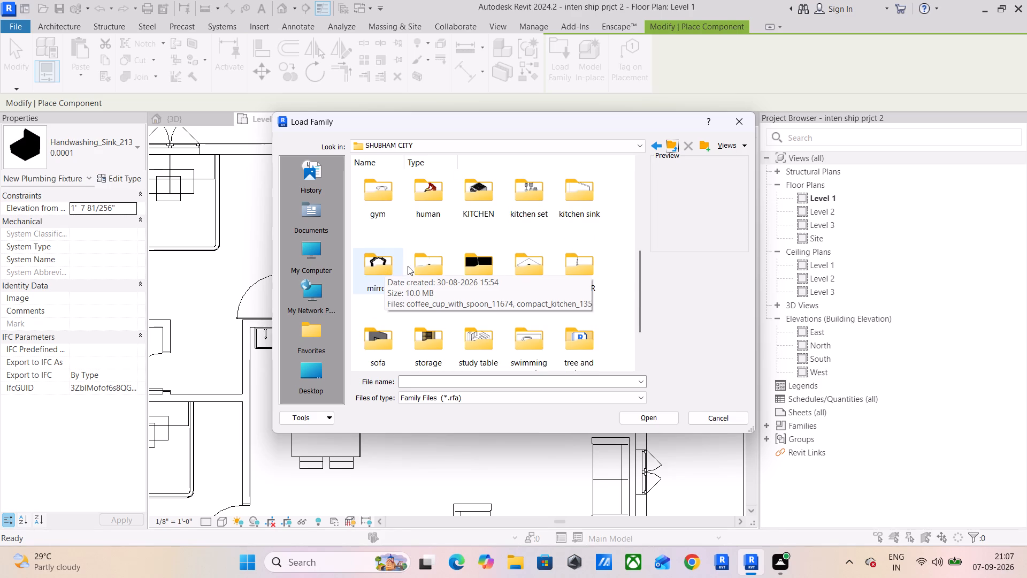
double_click(430, 254)
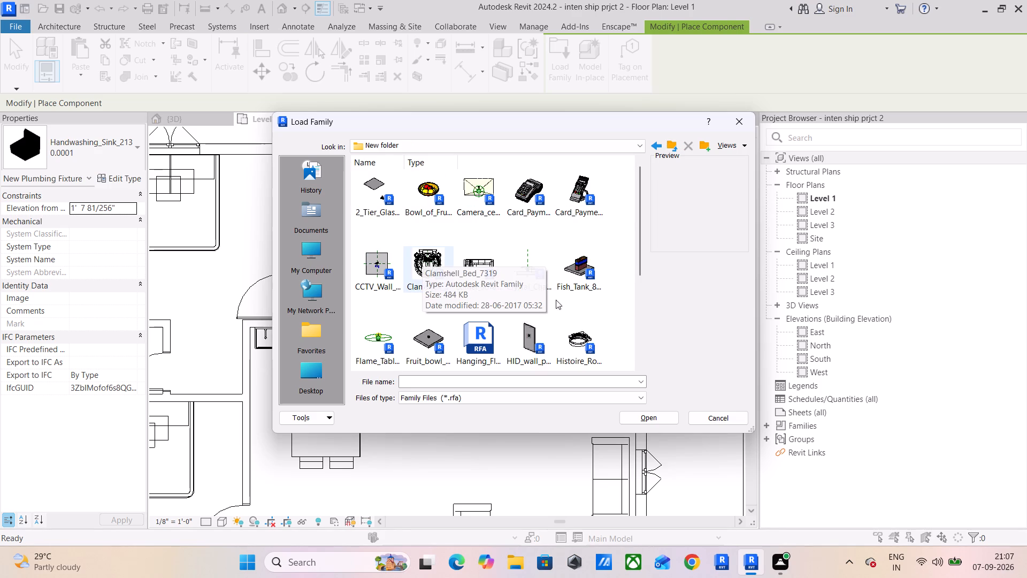
scroll(545, 233, down, 2)
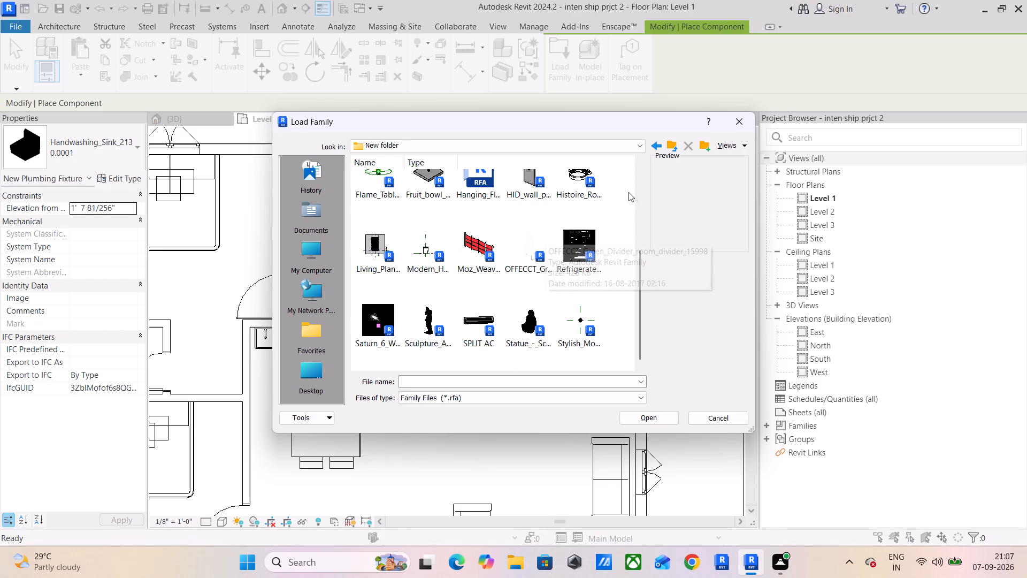
click(673, 147)
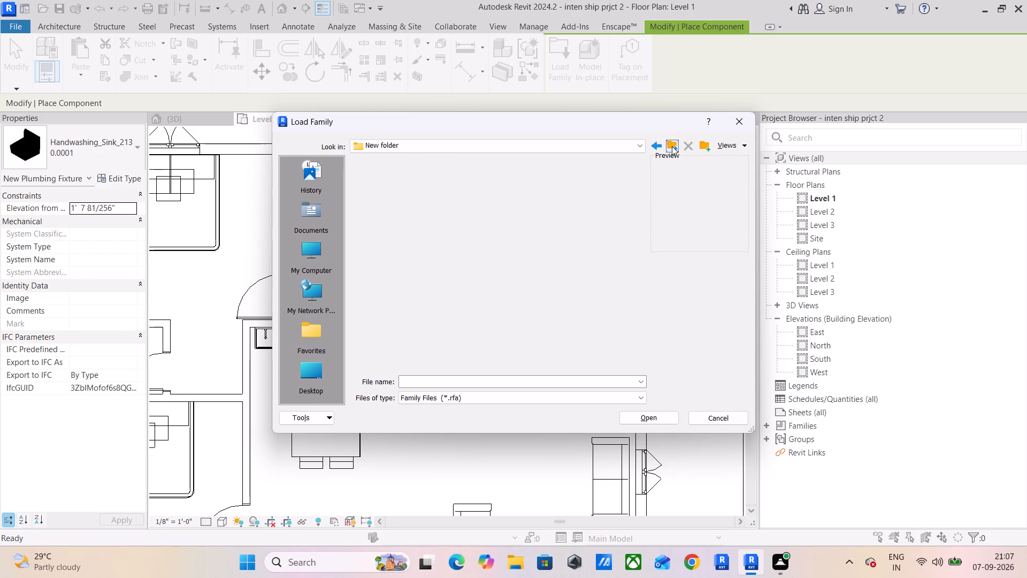
scroll(556, 264, down, 2)
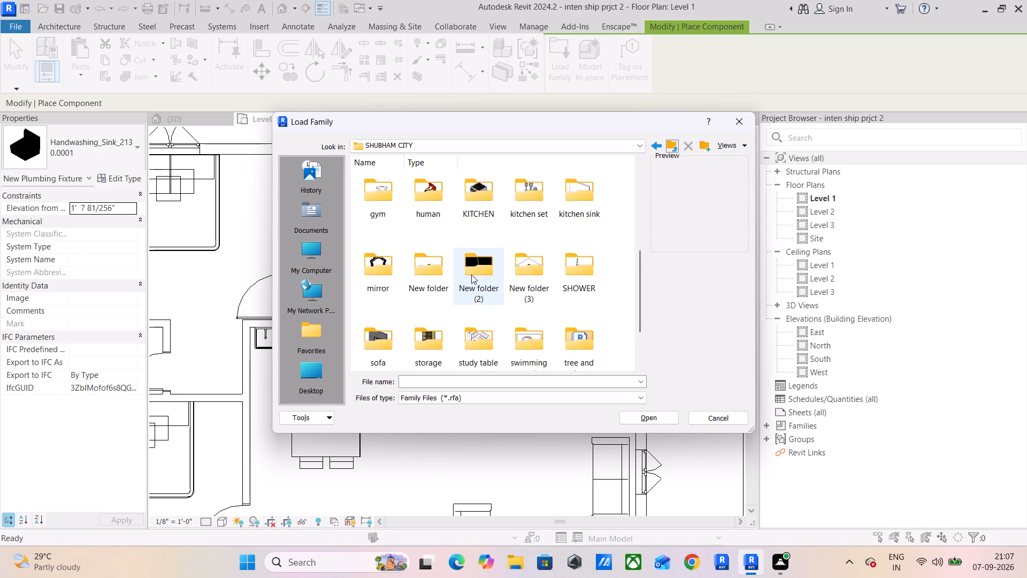
double_click(487, 266)
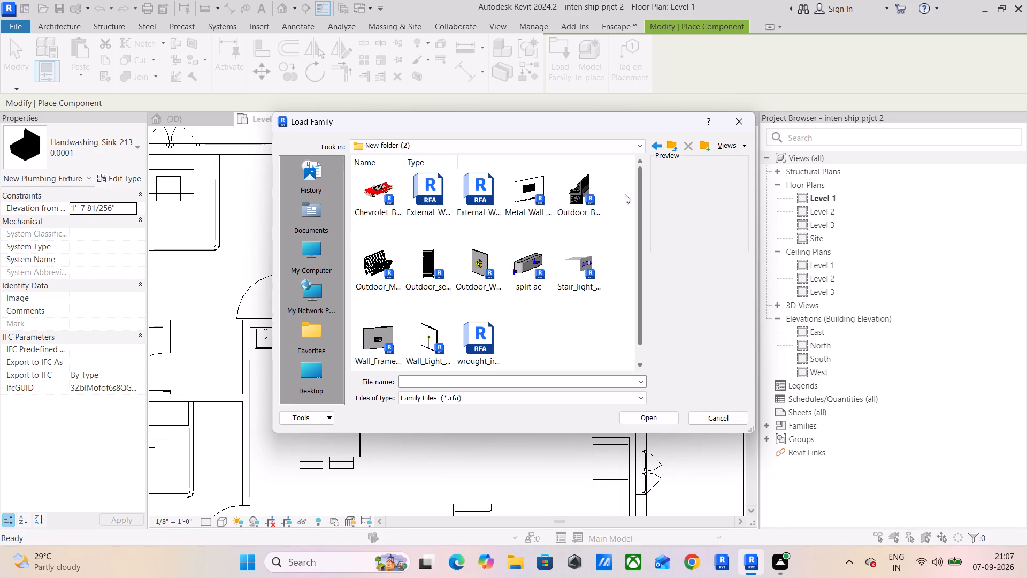
click(670, 145)
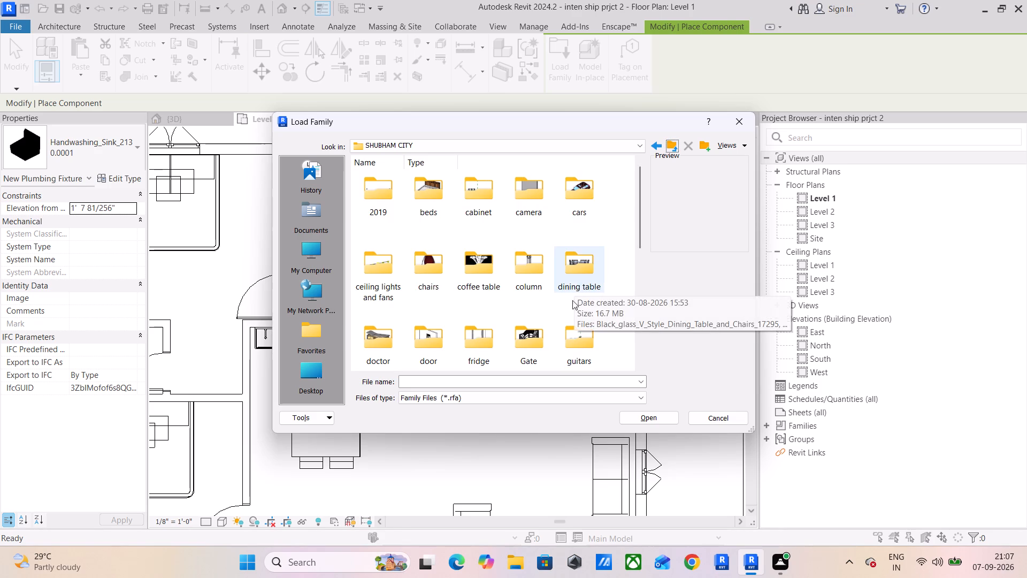
Look through the families in the library's New folder (3) for a suitable fixture or furniture item.
scroll(522, 326, down, 2)
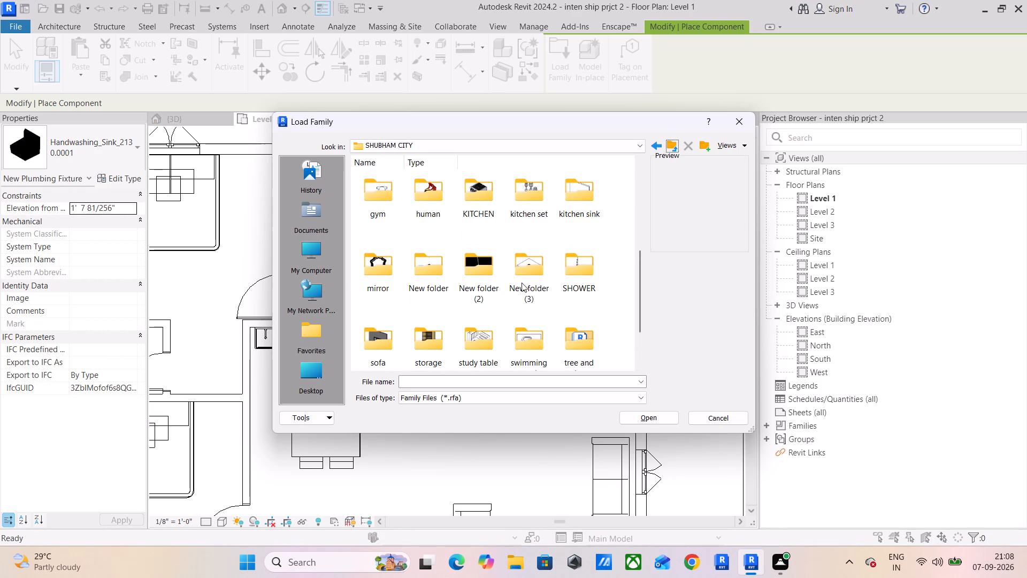
double_click(524, 281)
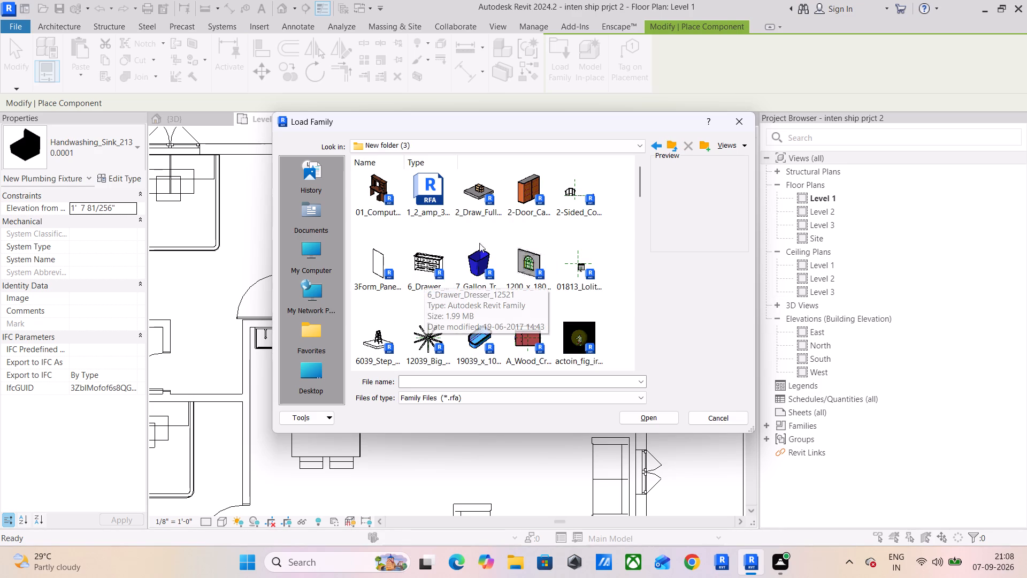
scroll(510, 271, down, 2)
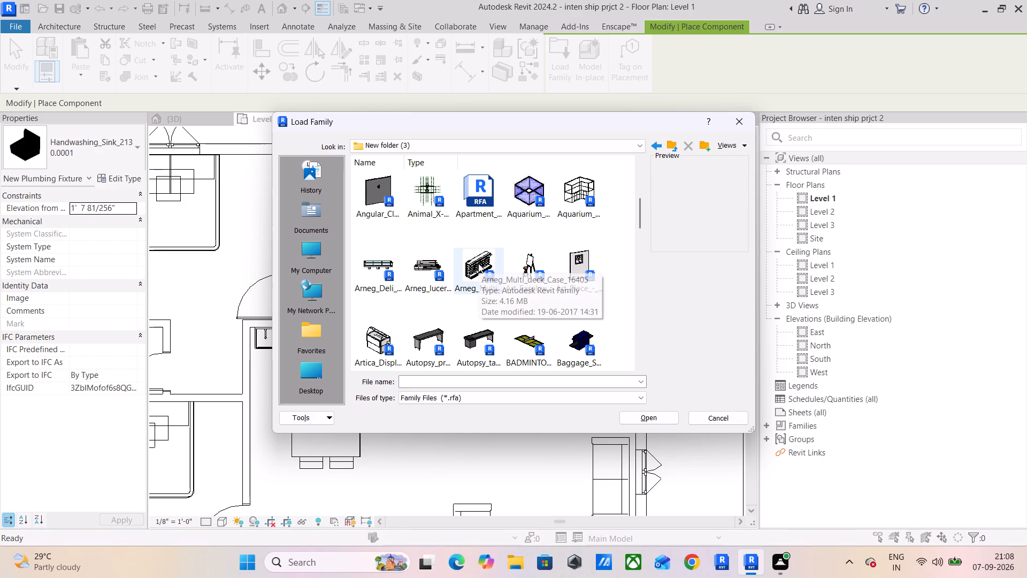
scroll(478, 263, down, 2)
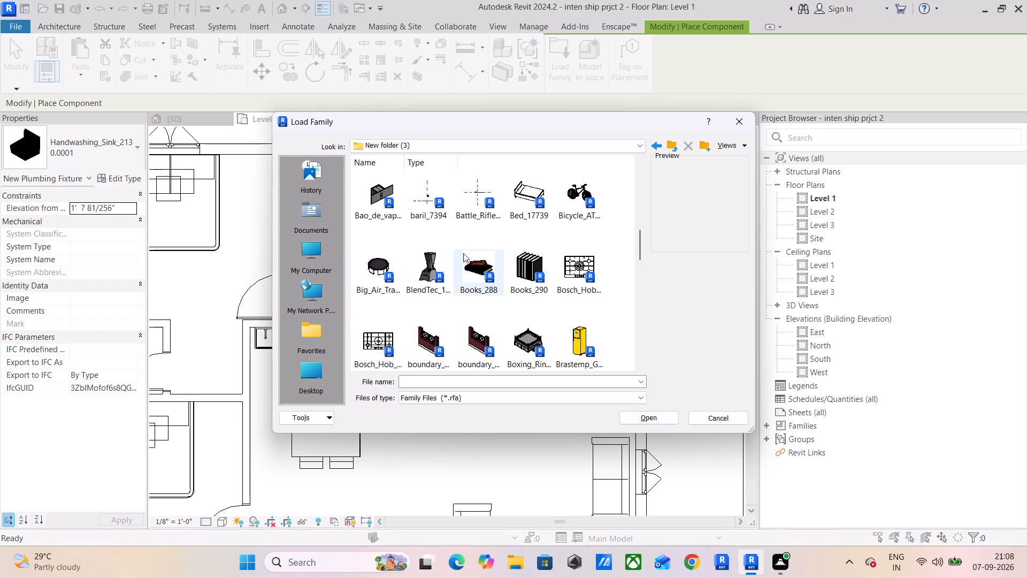
scroll(518, 287, down, 5)
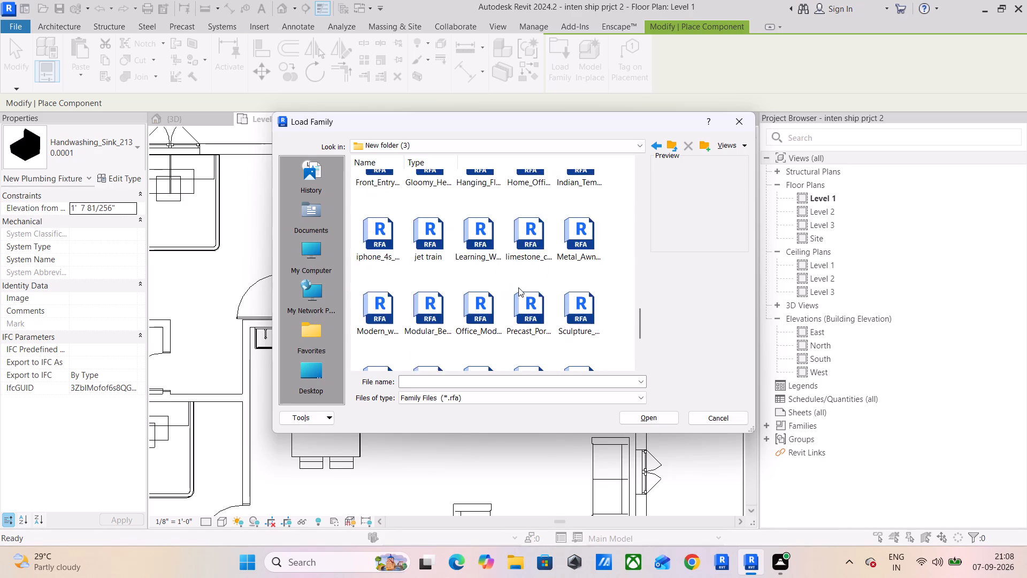
scroll(518, 287, down, 1)
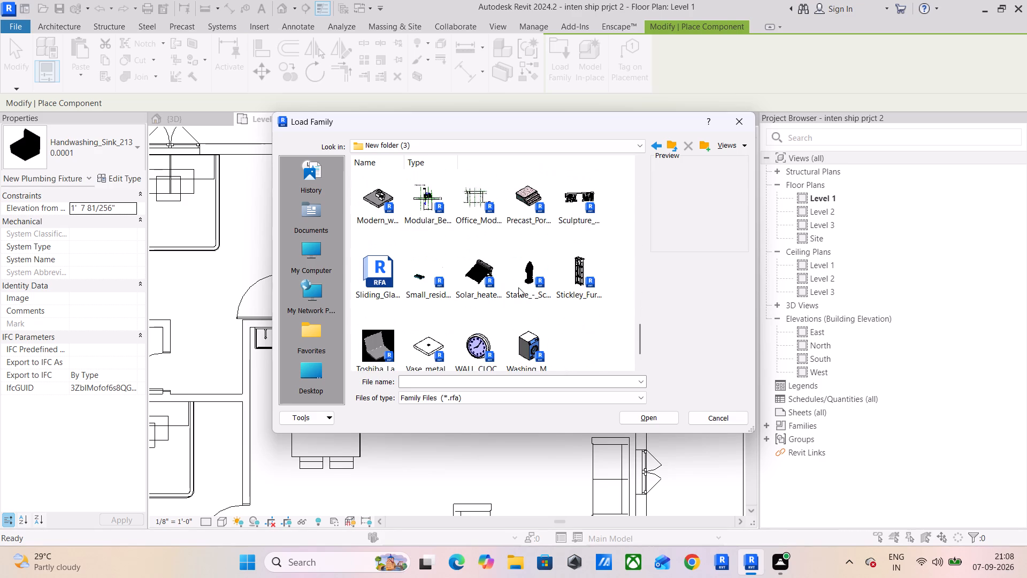
scroll(518, 287, down, 1)
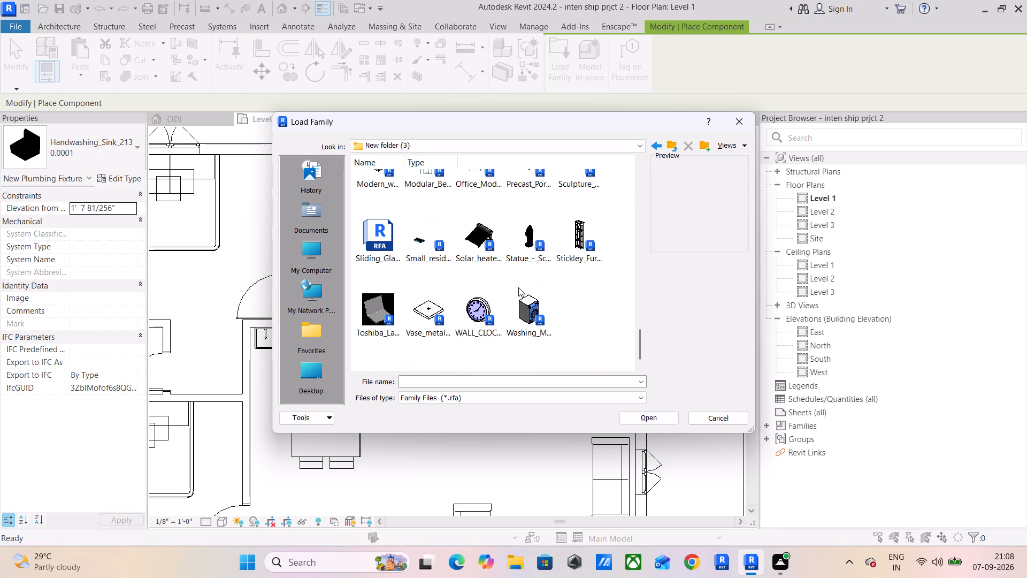
scroll(518, 287, up, 2)
scroll(518, 287, down, 1)
scroll(518, 287, up, 1)
scroll(518, 287, down, 1)
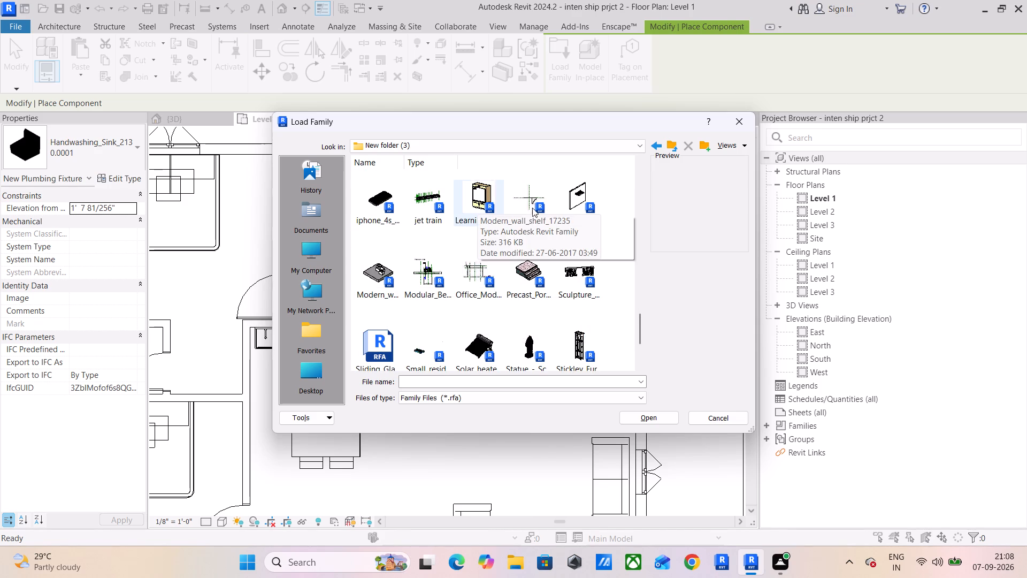
scroll(545, 236, up, 3)
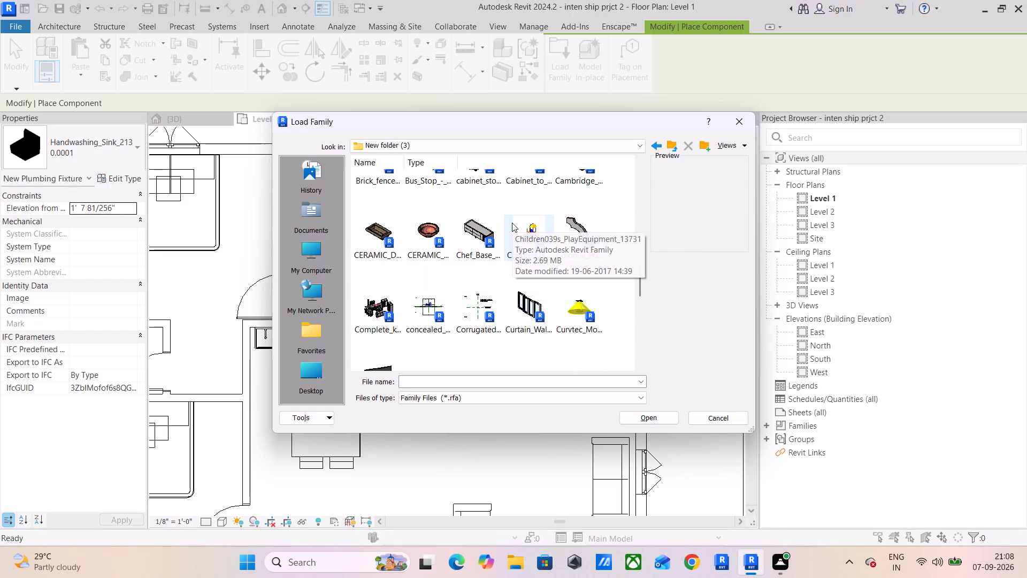
scroll(478, 280, up, 1)
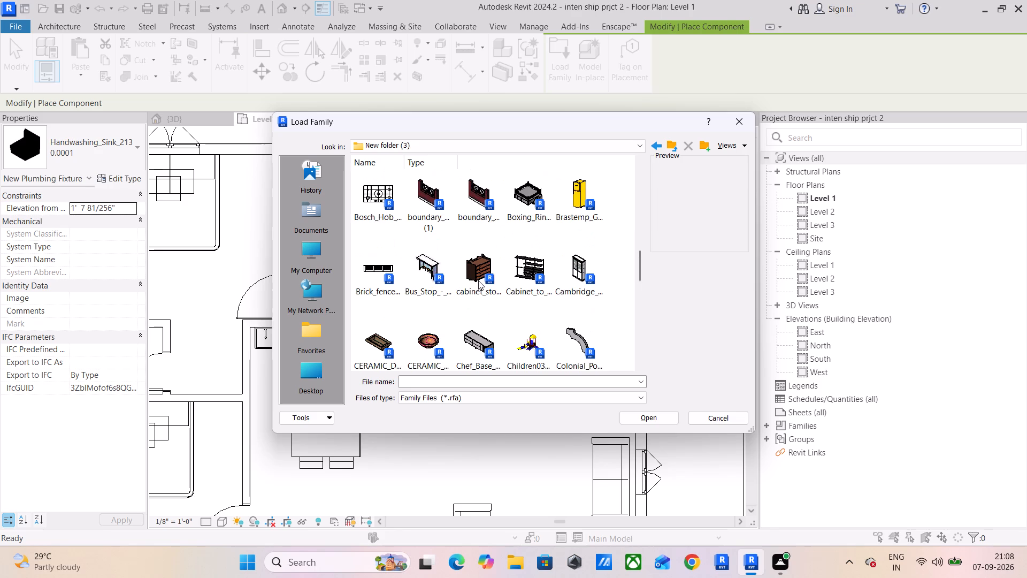
scroll(430, 215, up, 1)
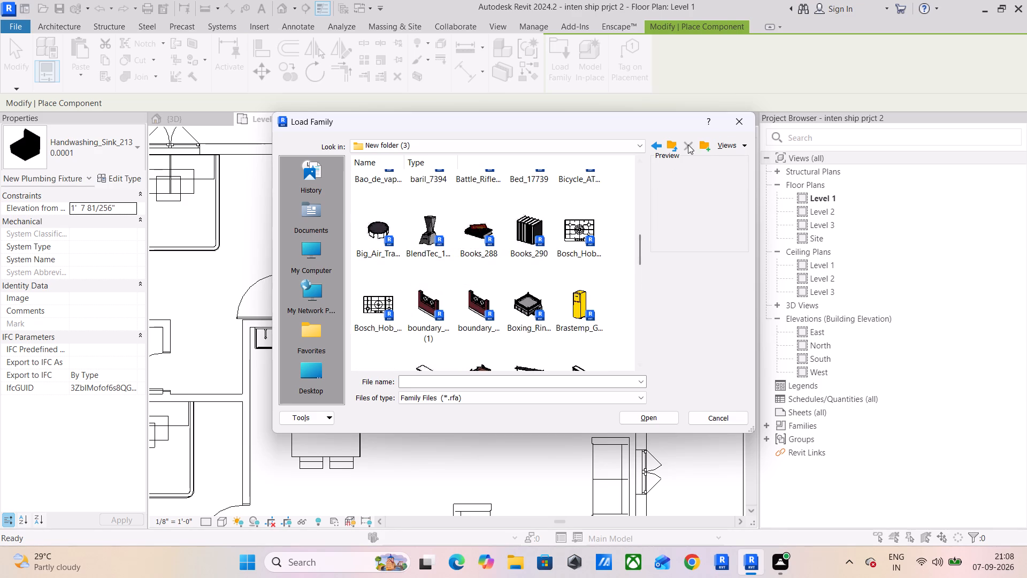
click(670, 144)
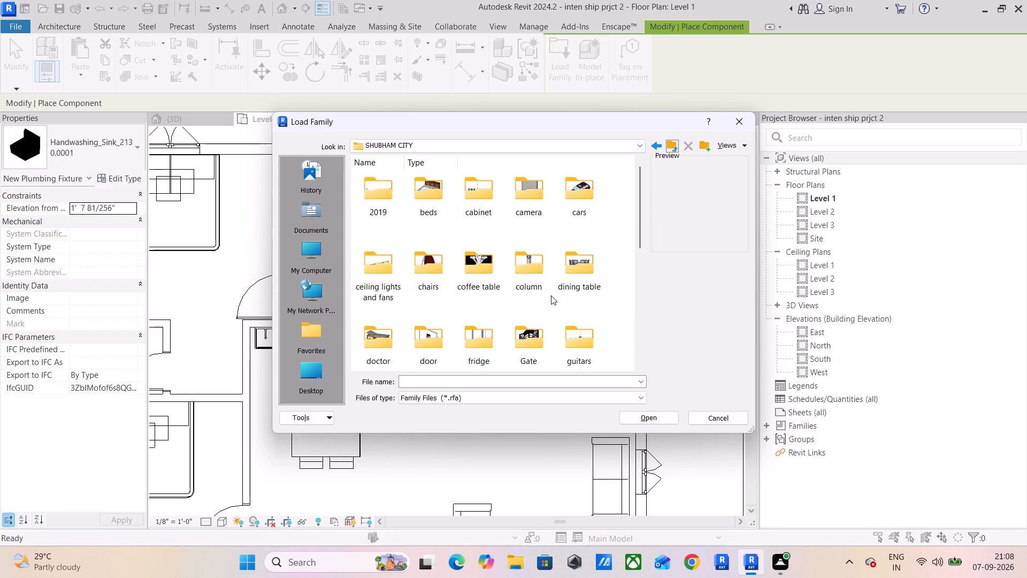
Check the SHUBHAM CITY library and the folders on New Volume (D:) for another source of families.
scroll(499, 280, up, 4)
click(671, 148)
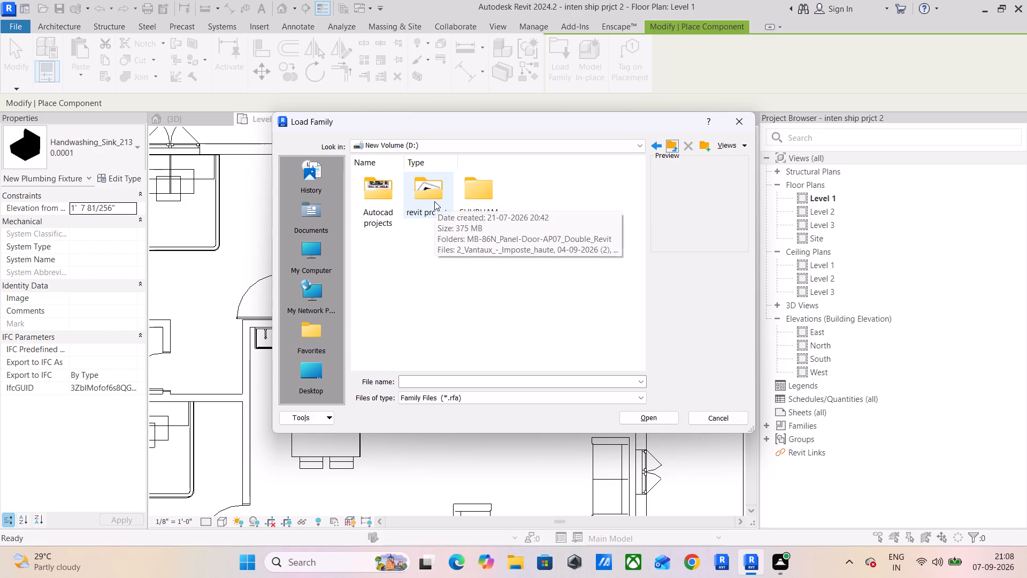
click(665, 147)
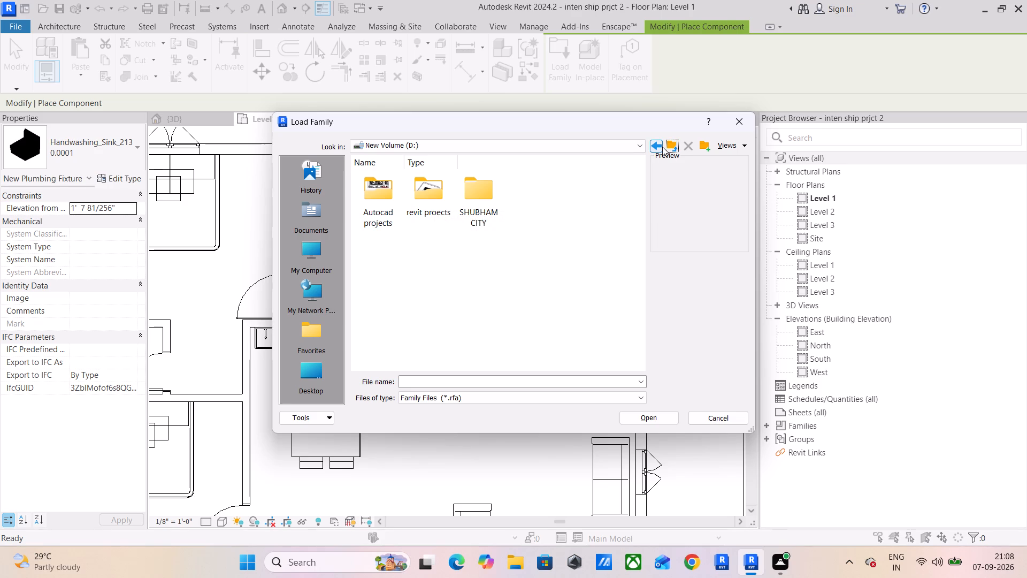
click(654, 146)
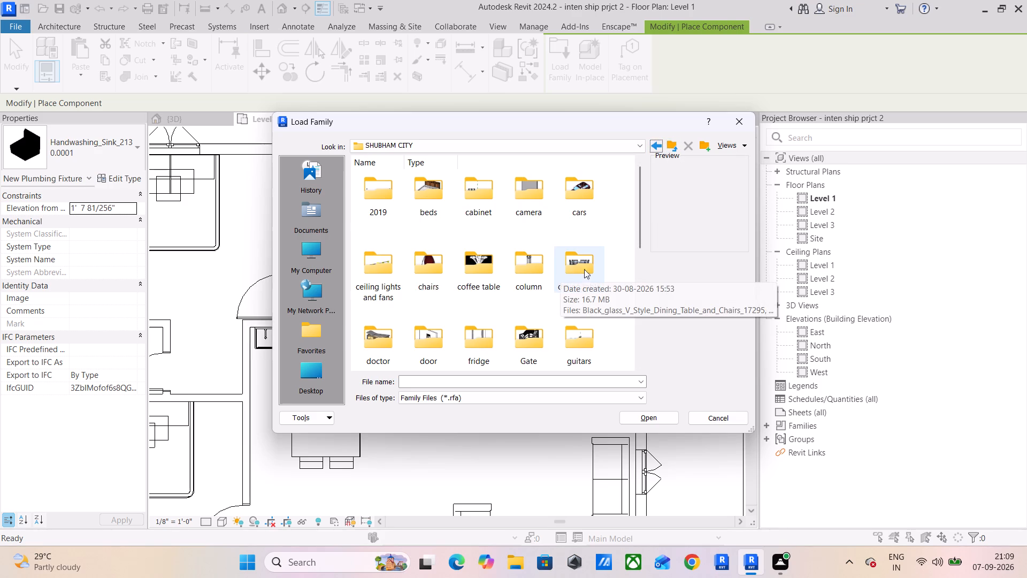
Browse to the US folder of the English-Imperial library under ProgramData, Autodesk, RVT 2024, Libraries.
click(673, 150)
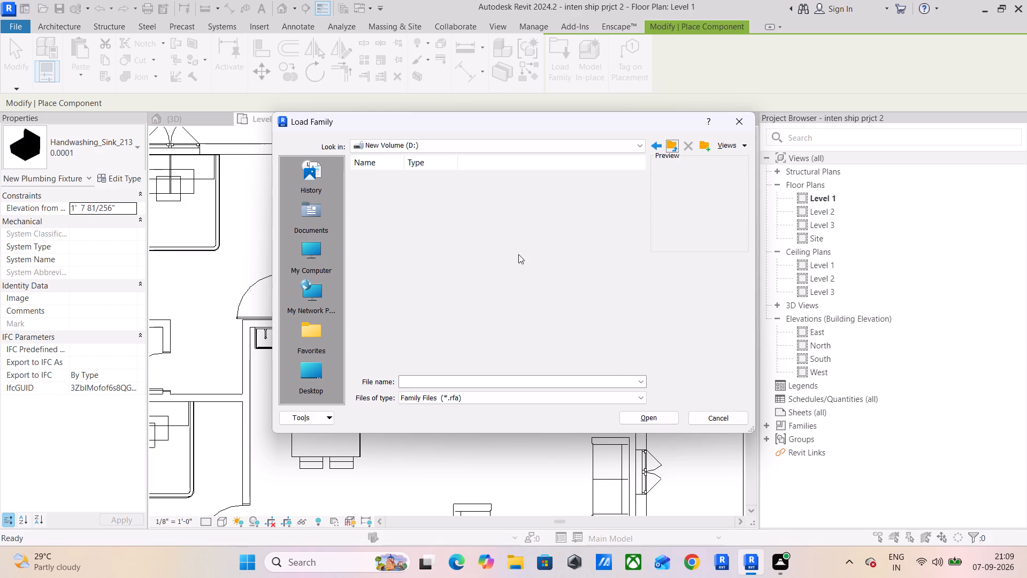
click(673, 143)
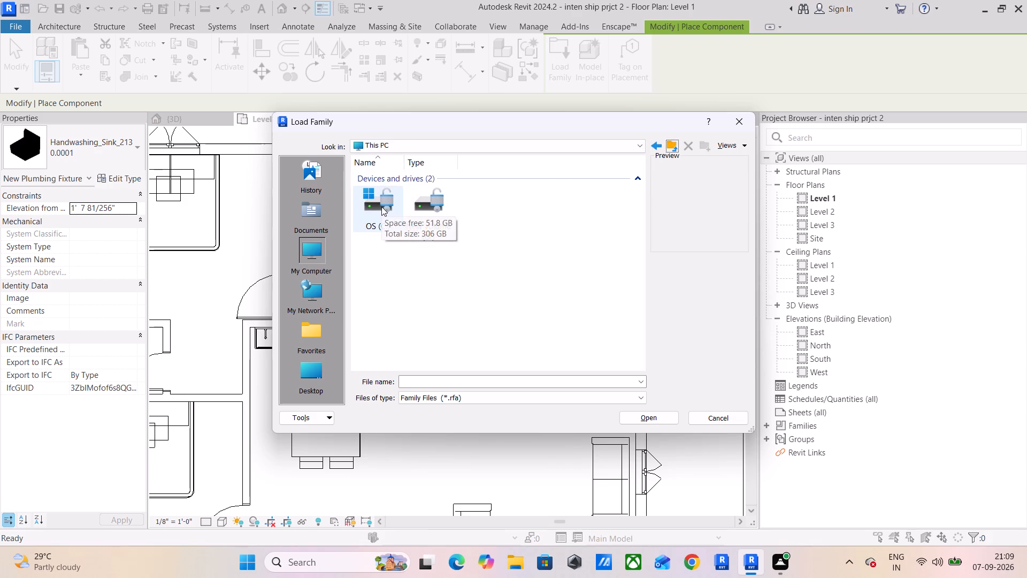
double_click(381, 207)
double_click(537, 257)
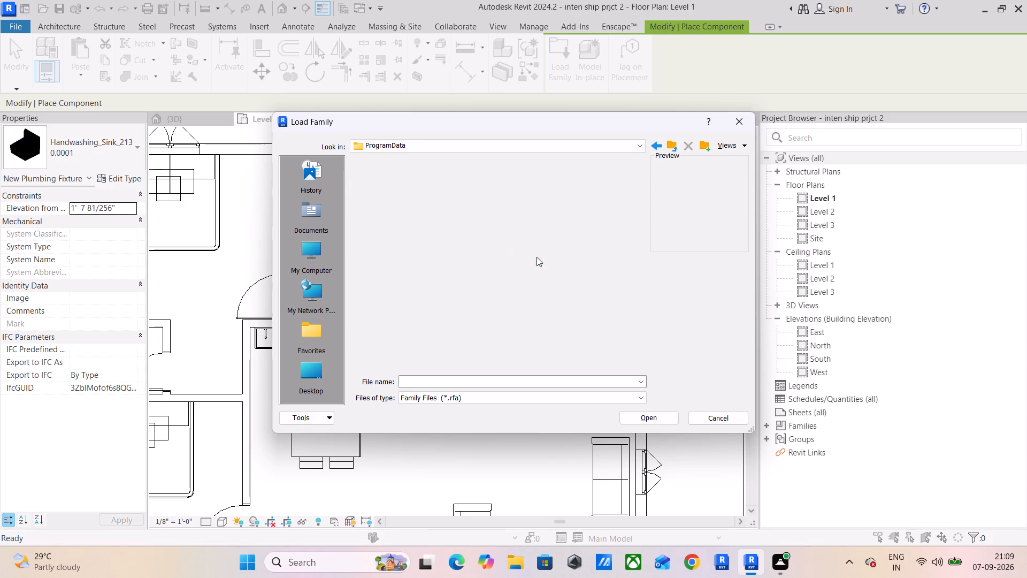
double_click(433, 209)
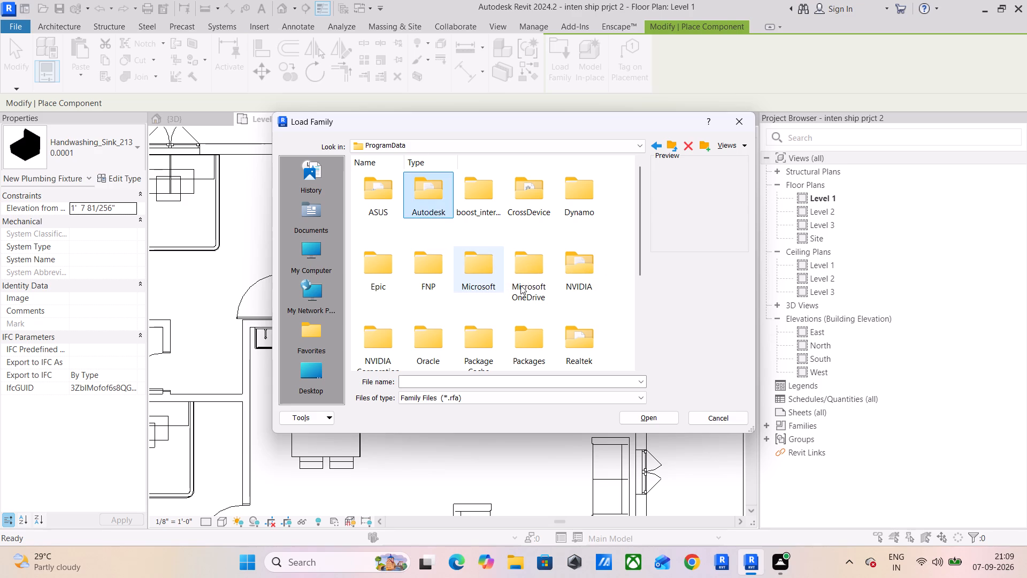
triple_click(435, 188)
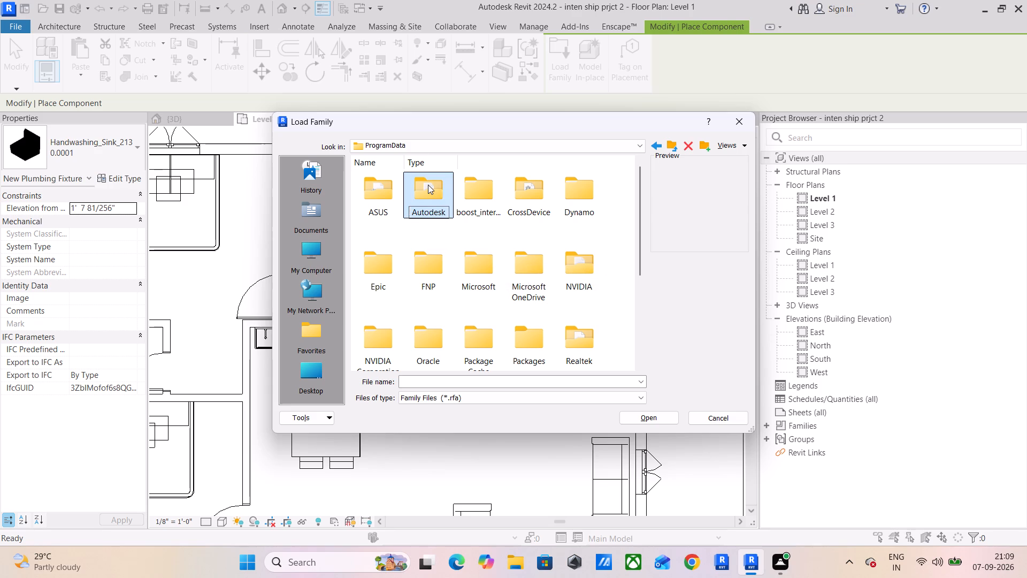
click(428, 185)
scroll(499, 257, down, 6)
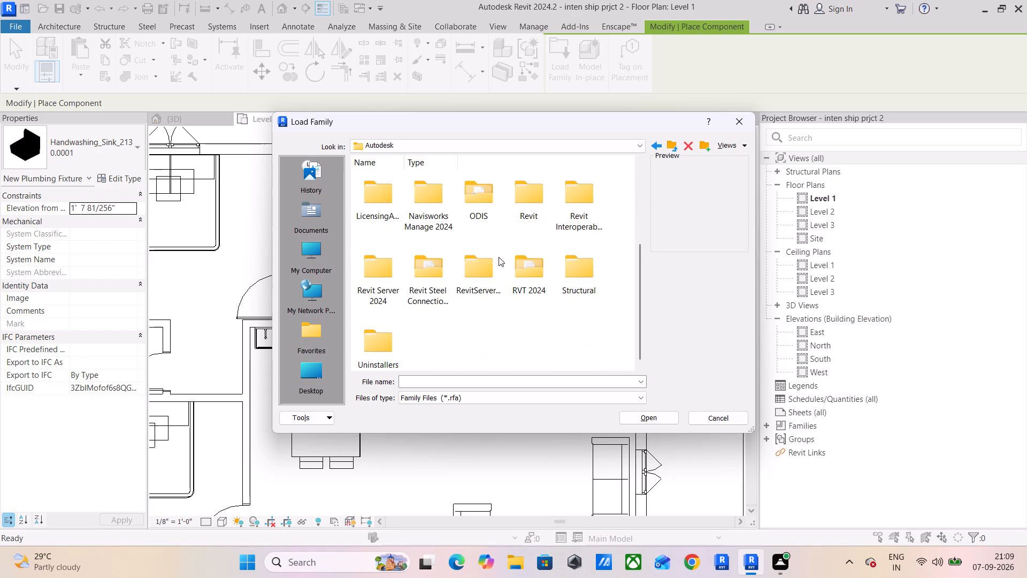
double_click(538, 273)
double_click(592, 199)
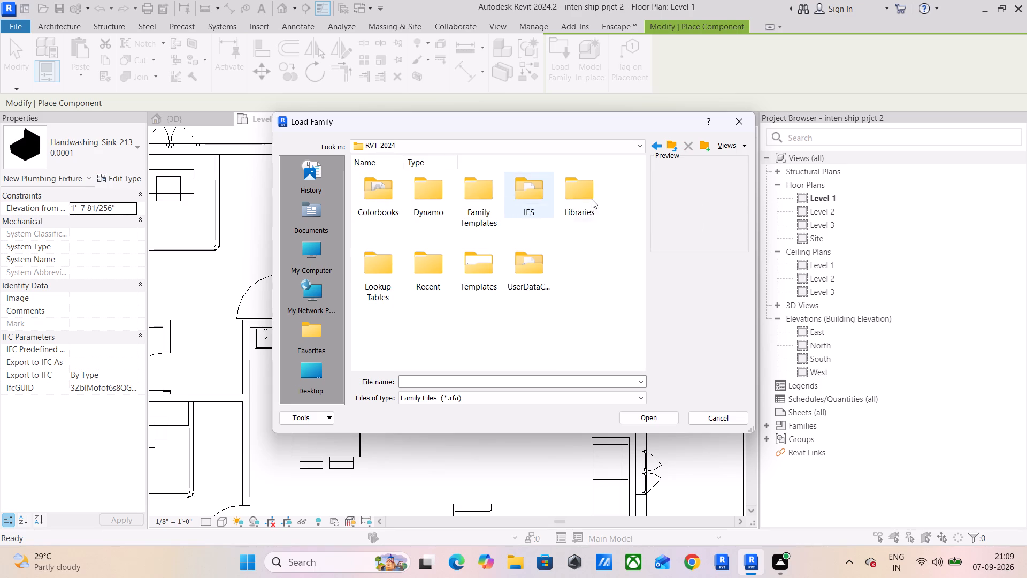
double_click(512, 209)
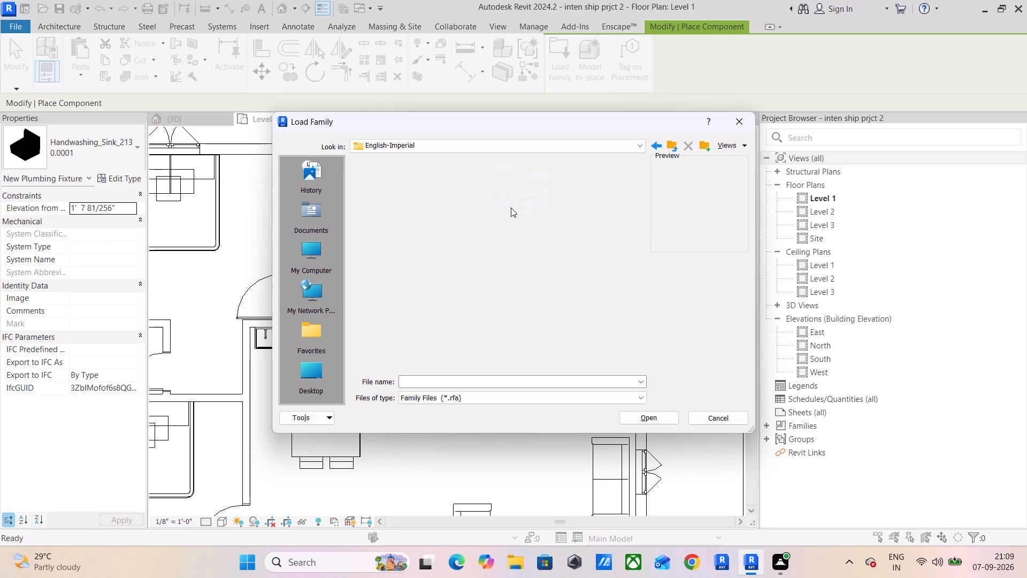
double_click(379, 187)
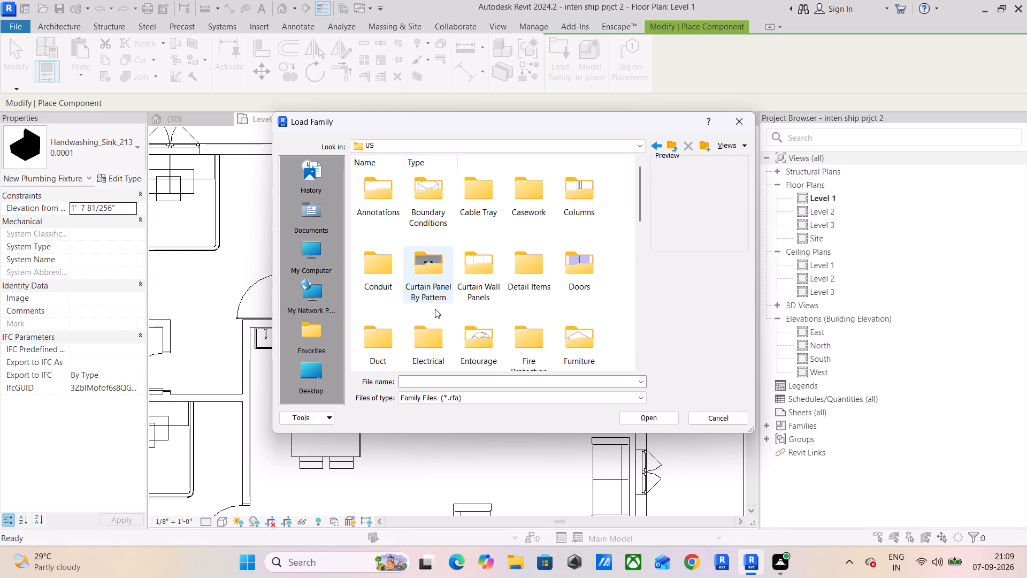
Look through the US library's folders, including Detail Items, Div 09-Finishes and 092000-Plaster and Gypsum Board, for a suitable family.
scroll(509, 269, down, 1)
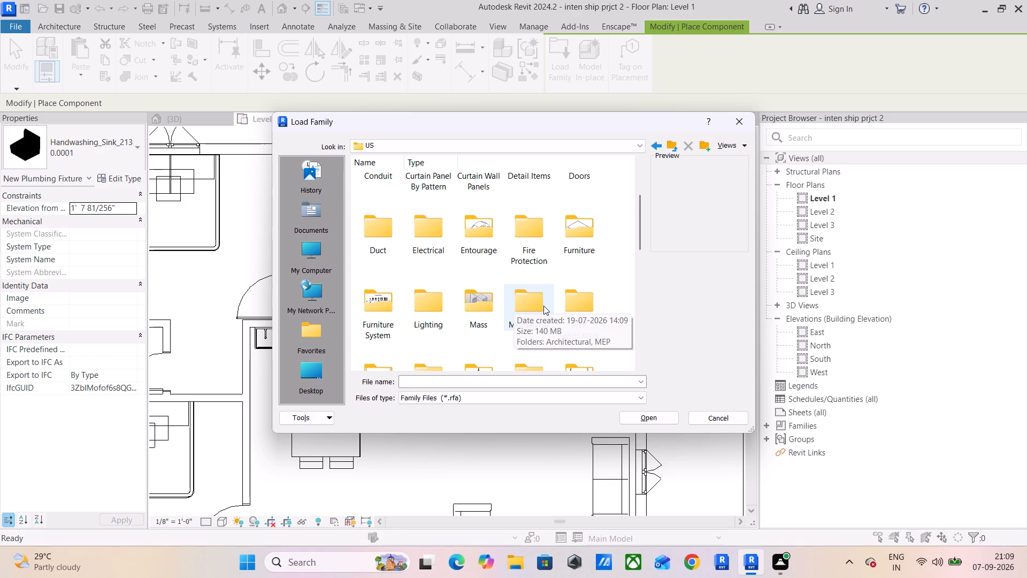
scroll(544, 305, down, 2)
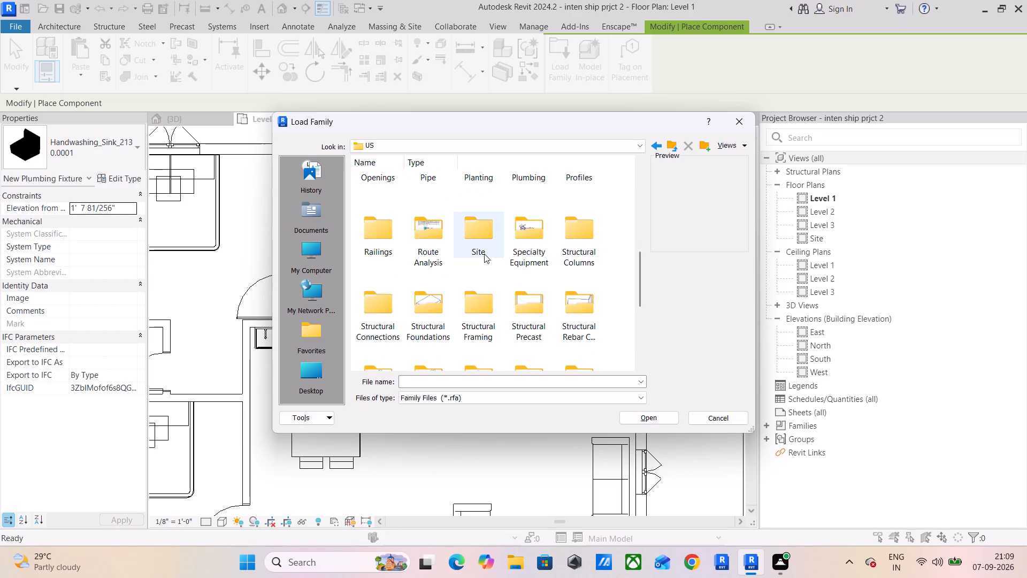
scroll(484, 254, up, 5)
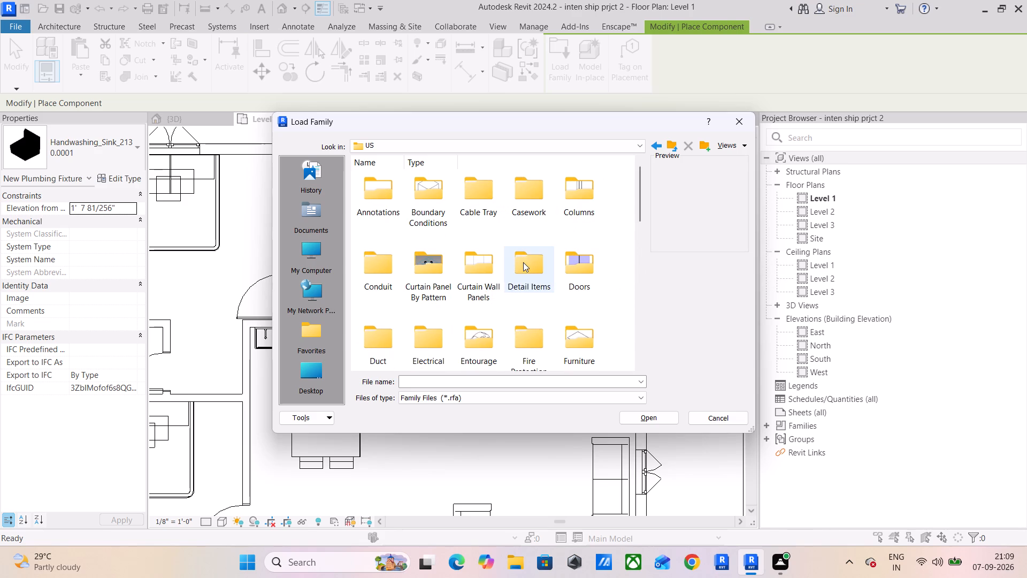
double_click(527, 265)
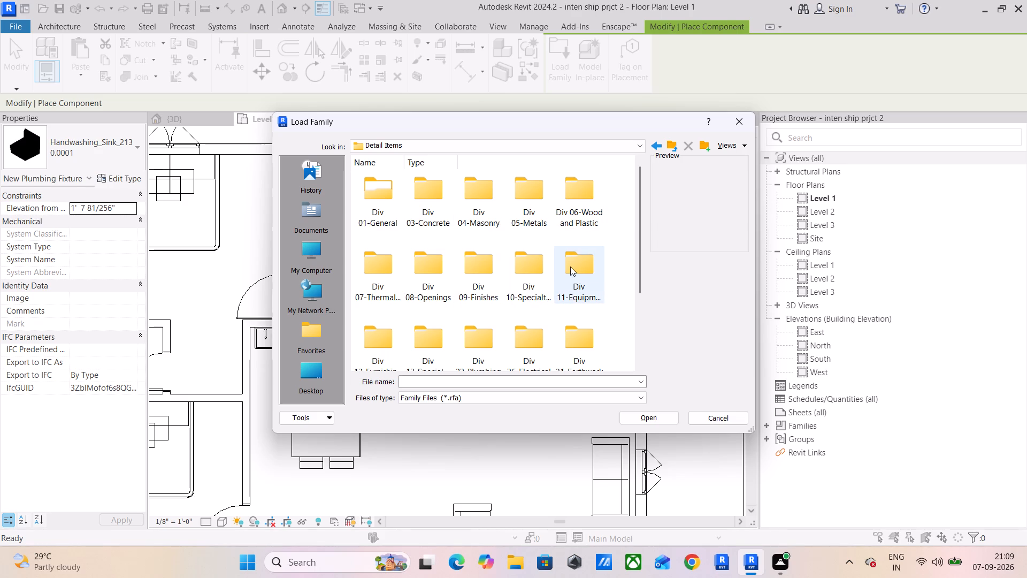
double_click(494, 286)
double_click(381, 197)
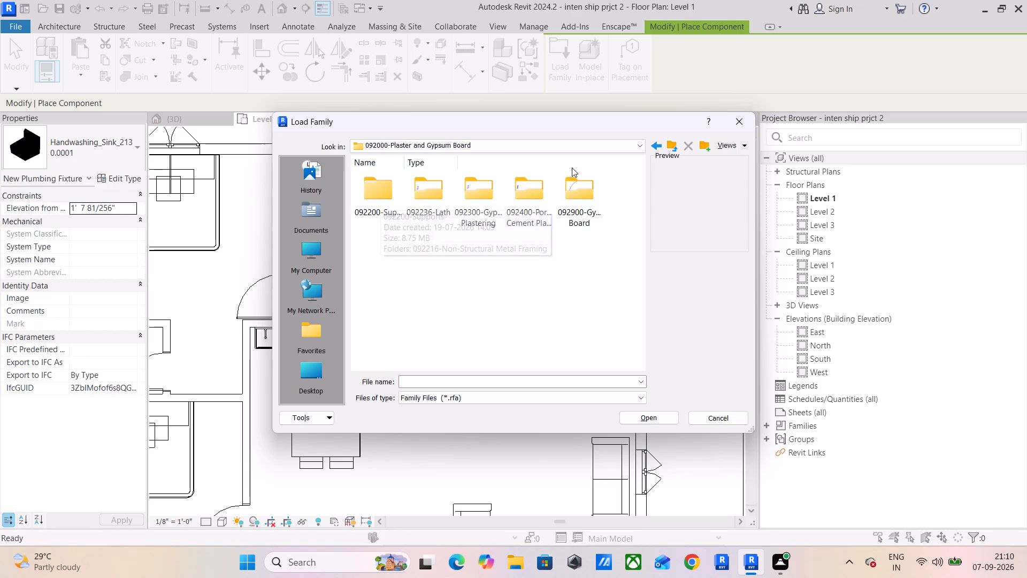
double_click(668, 145)
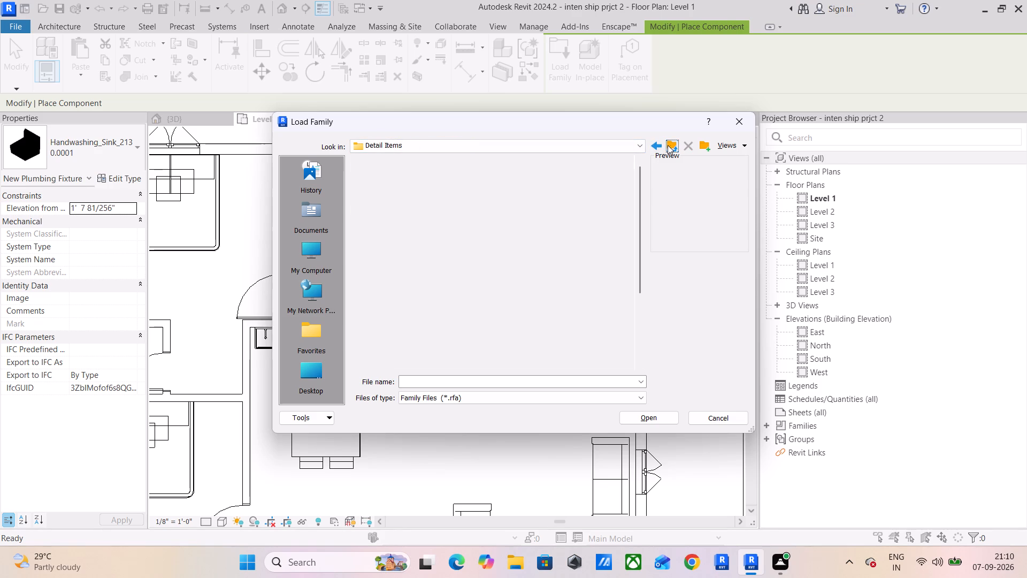
double_click(675, 147)
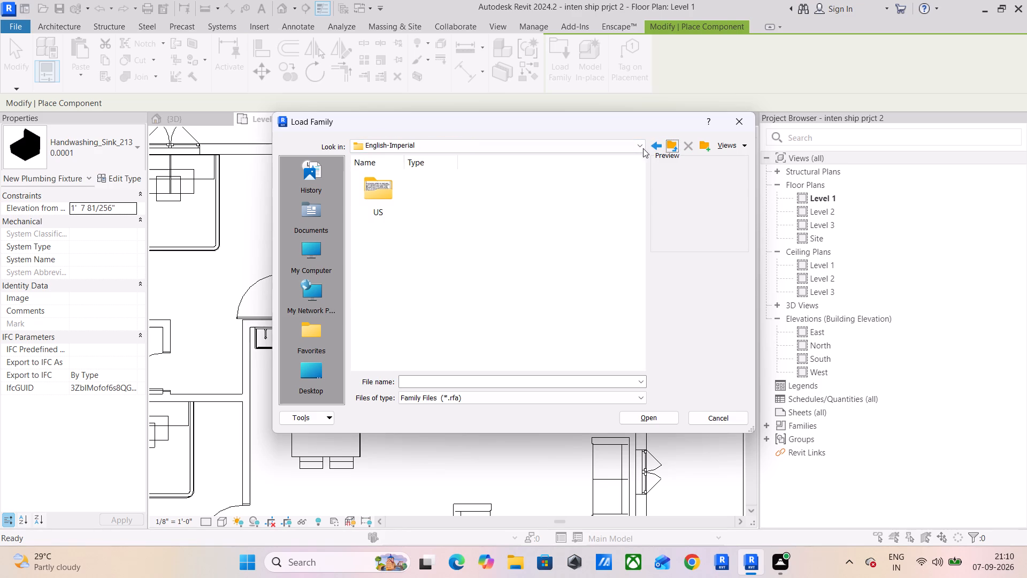
Look through the rest of the US library's folders and the families in its Windows folder.
double_click(372, 184)
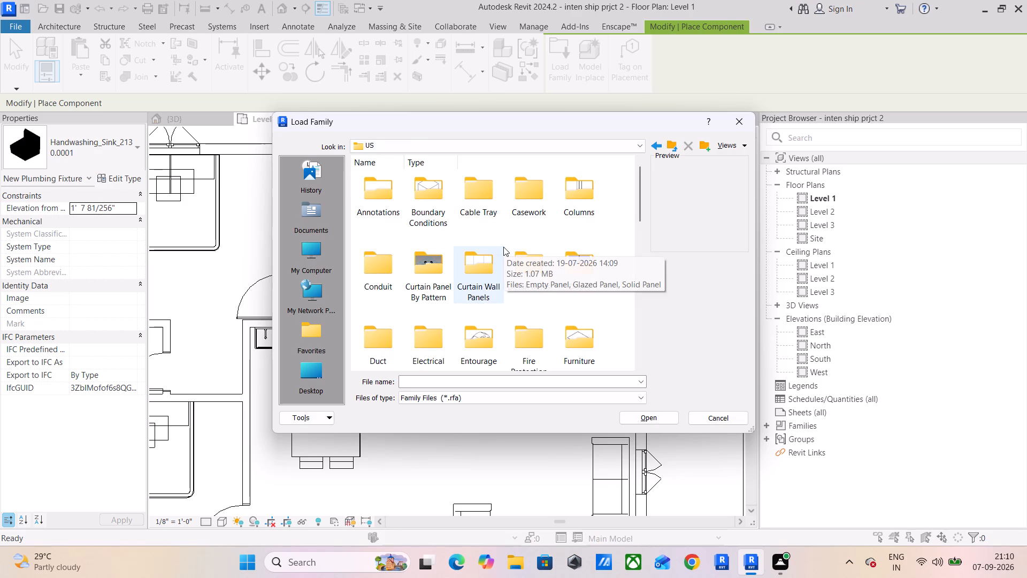
scroll(543, 302, down, 1)
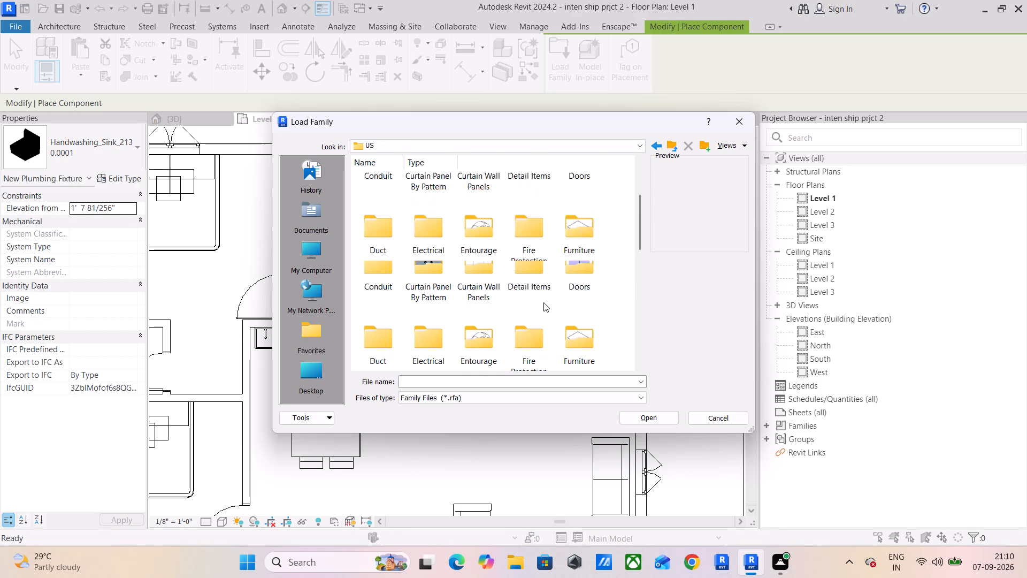
scroll(543, 302, down, 1)
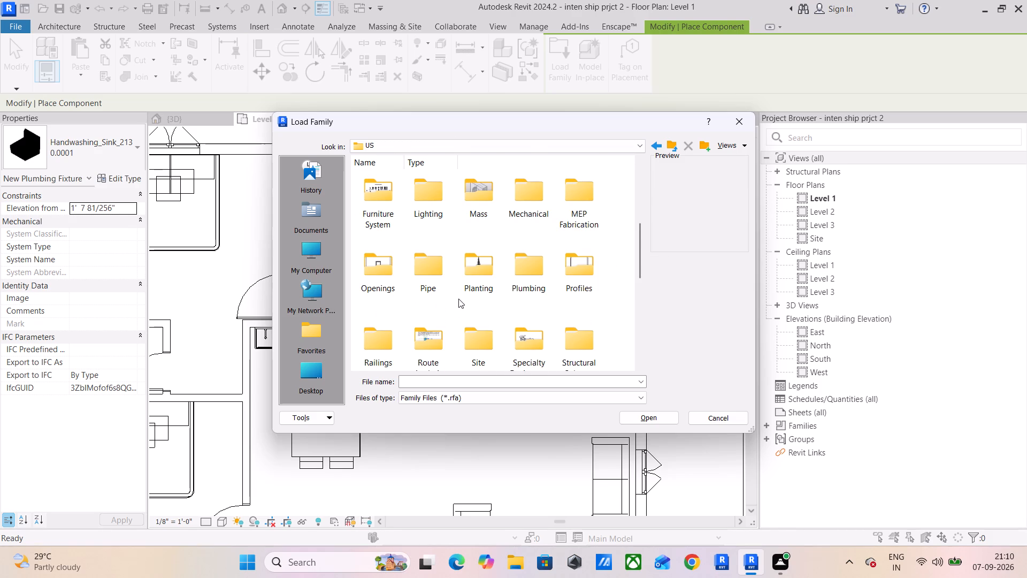
scroll(548, 295, down, 1)
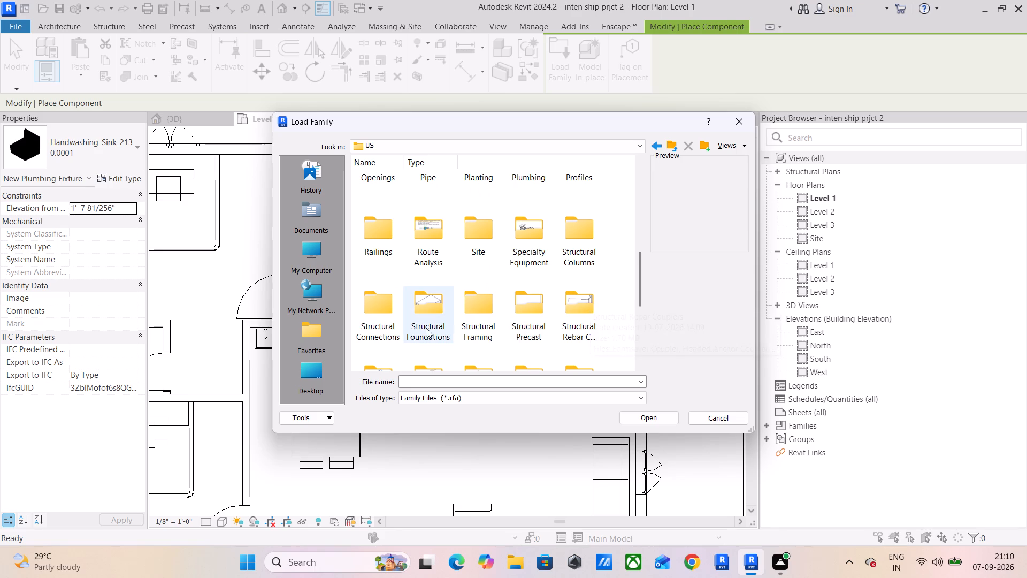
scroll(457, 280, down, 2)
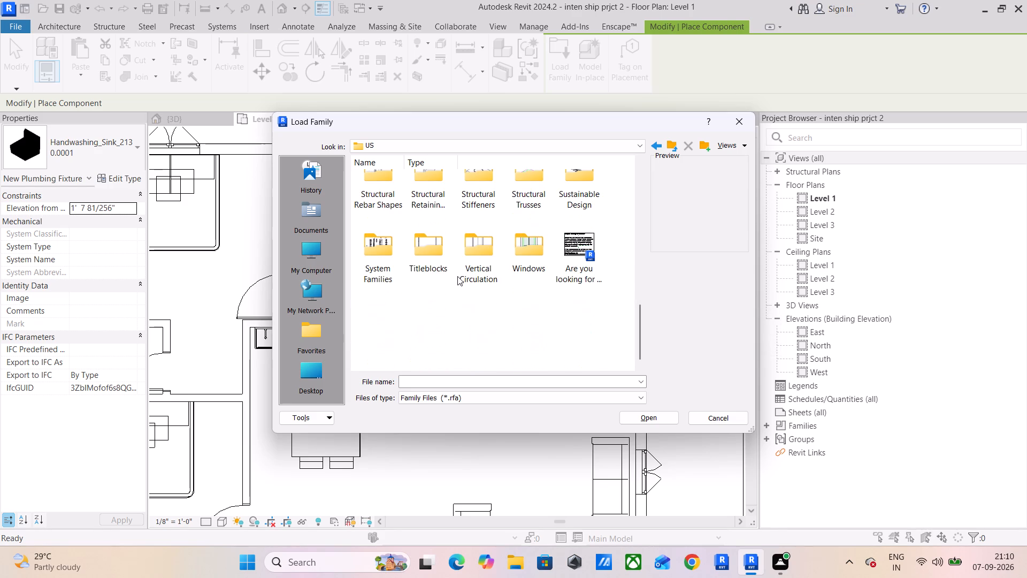
scroll(455, 262, up, 1)
scroll(448, 281, down, 1)
double_click(530, 254)
scroll(451, 273, down, 8)
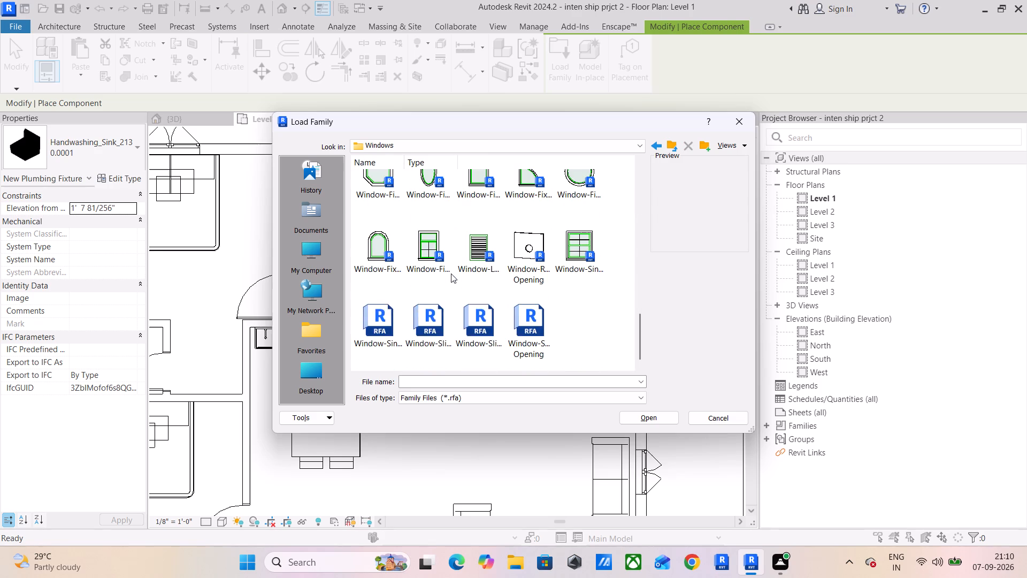
click(674, 148)
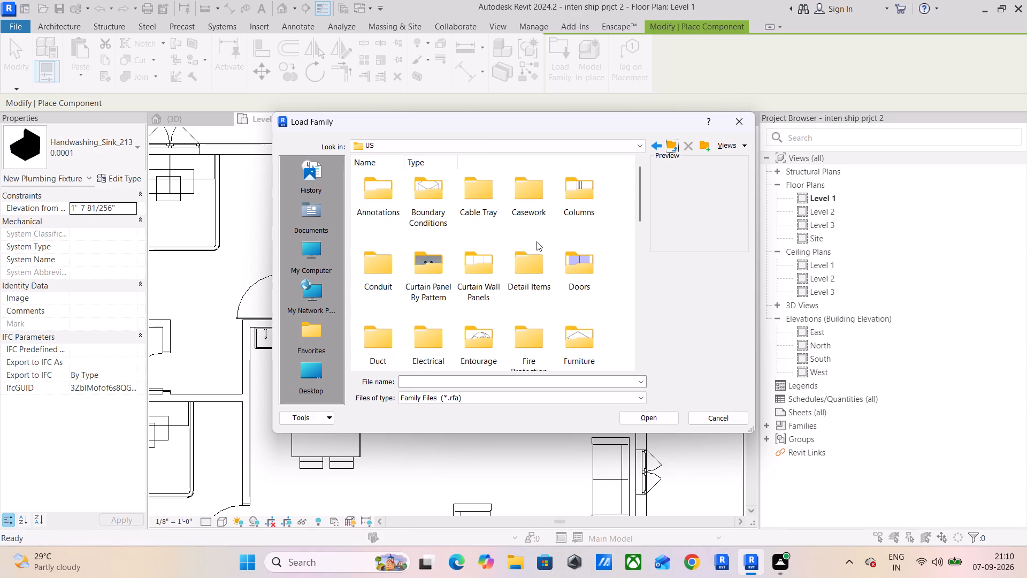
Look through the US library's Mechanical folder, including the Architectural Water-Side Components, Boilers and Air-Side Components folders, for a suitable family.
scroll(547, 324, down, 1)
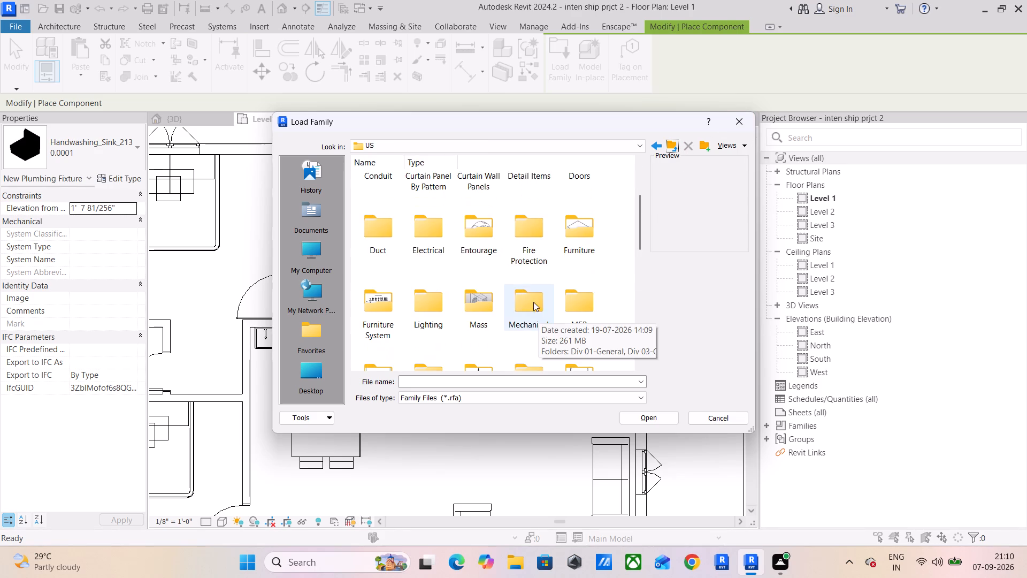
double_click(527, 293)
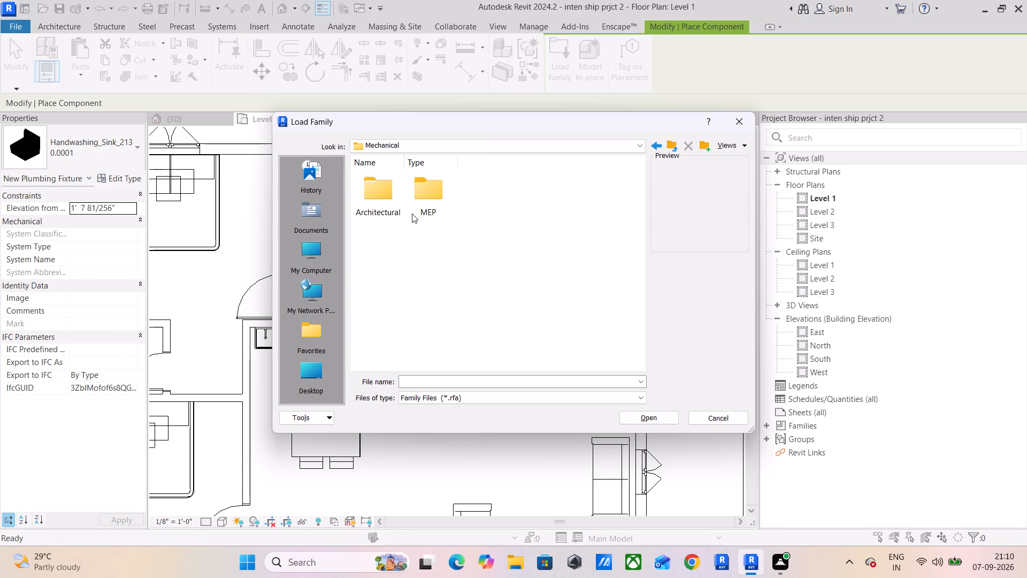
double_click(380, 201)
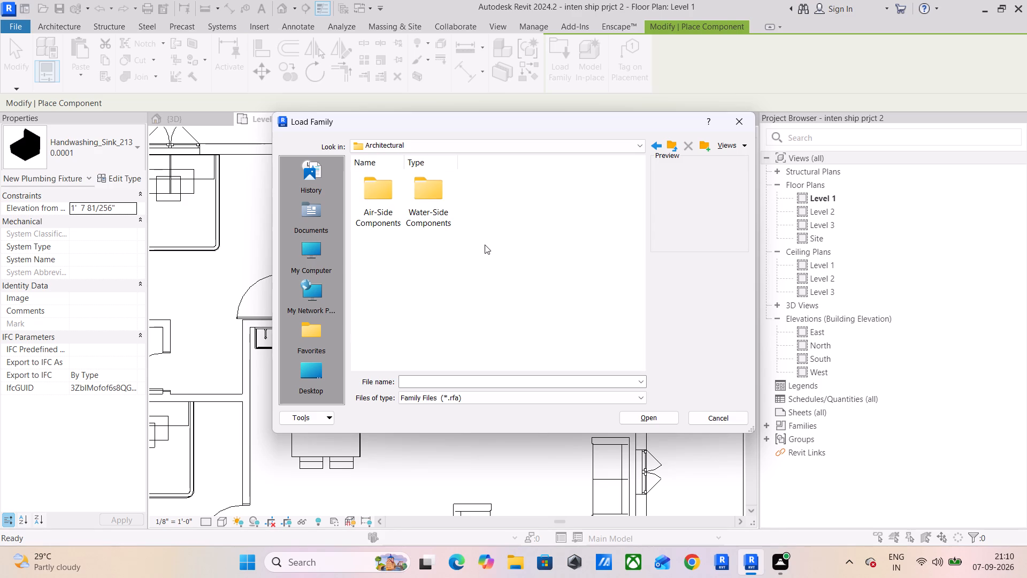
double_click(421, 196)
double_click(378, 203)
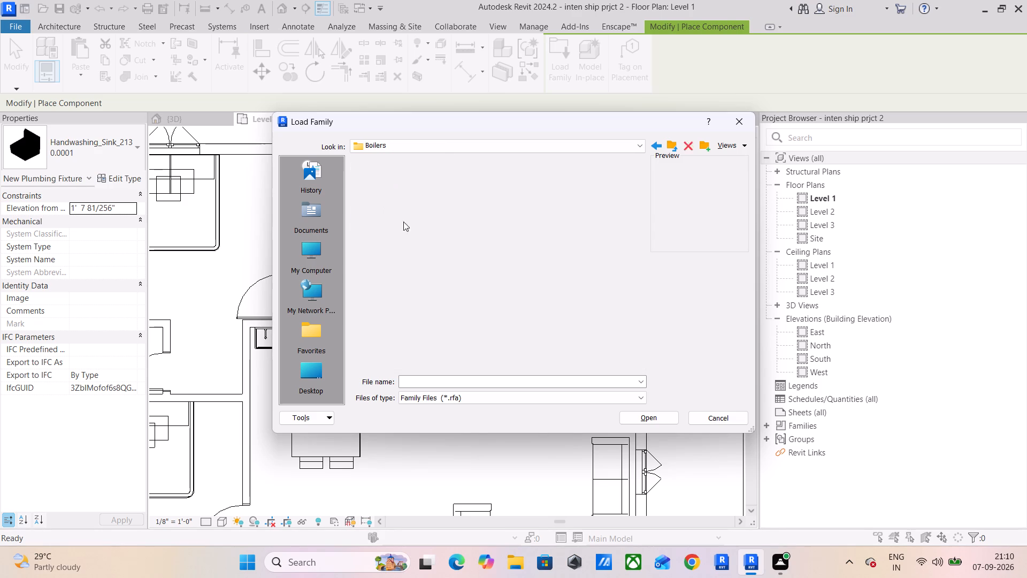
double_click(673, 146)
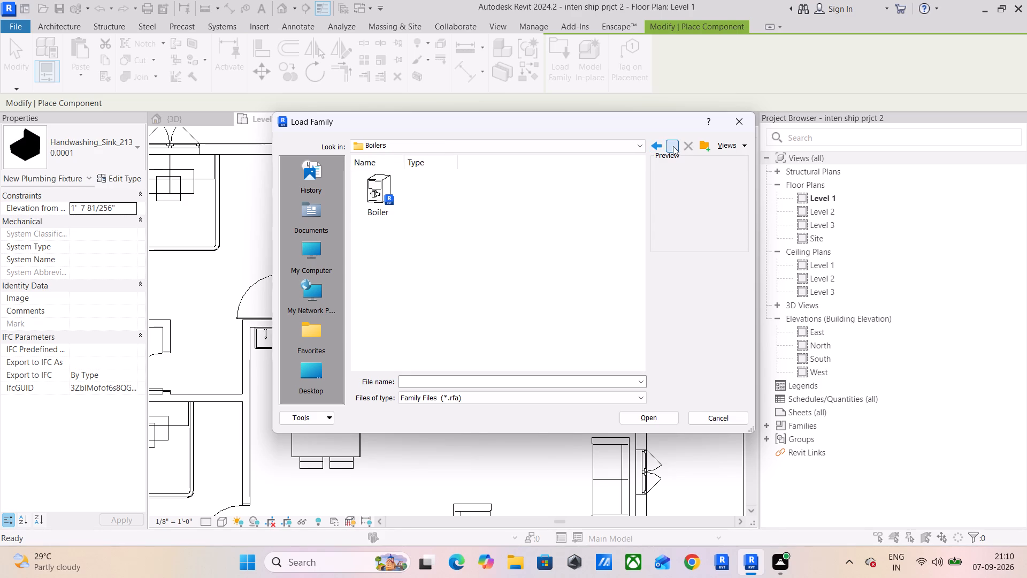
double_click(380, 194)
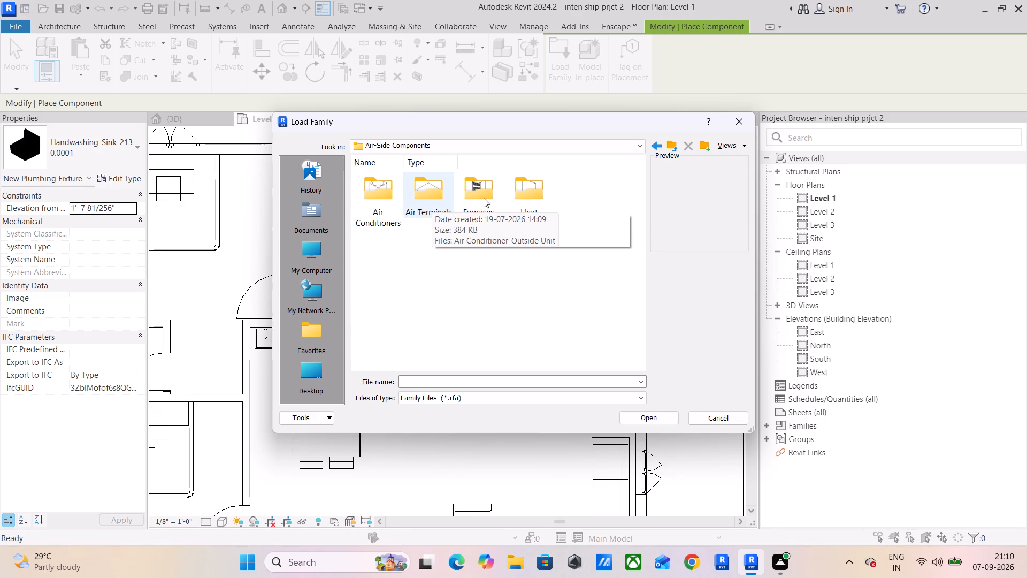
click(671, 141)
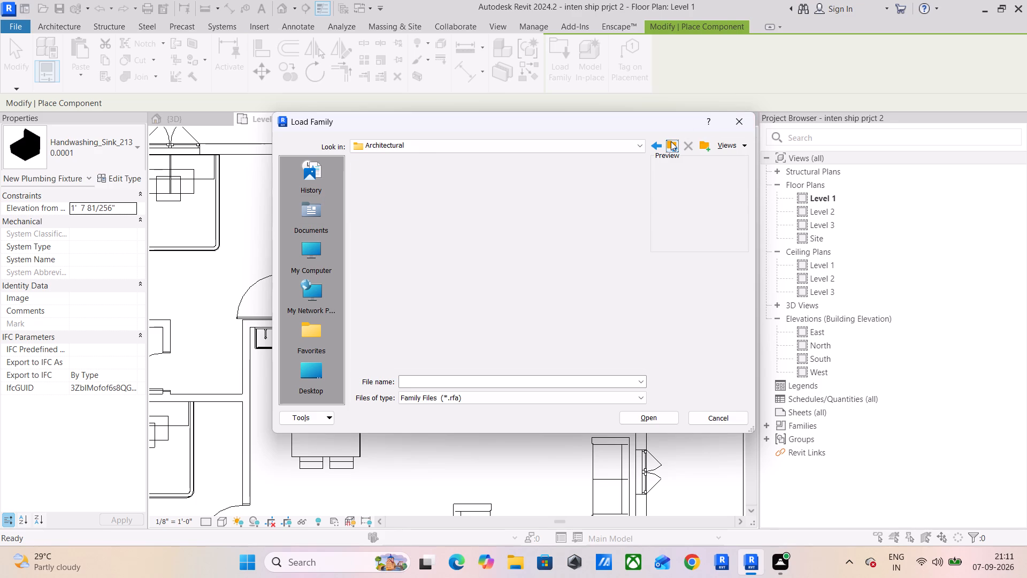
click(668, 145)
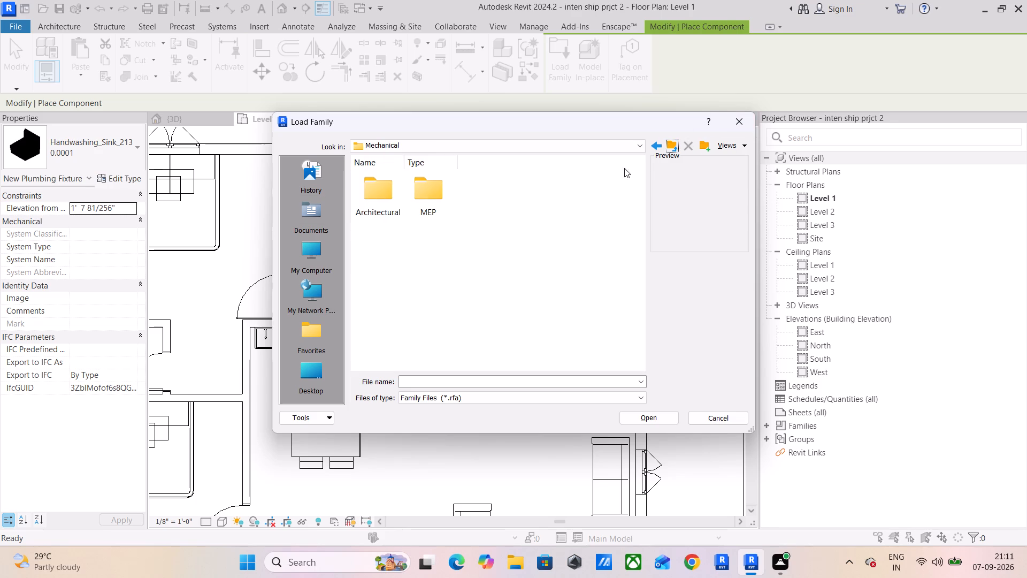
click(673, 149)
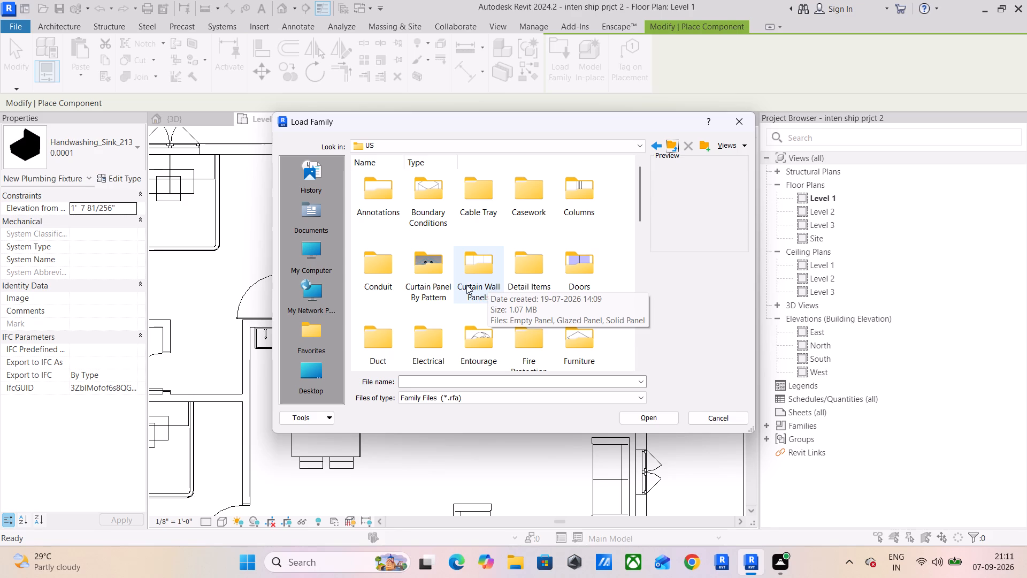
Look through the remaining category folders of the US library for one holding suitable fixture families.
scroll(469, 235, down, 1)
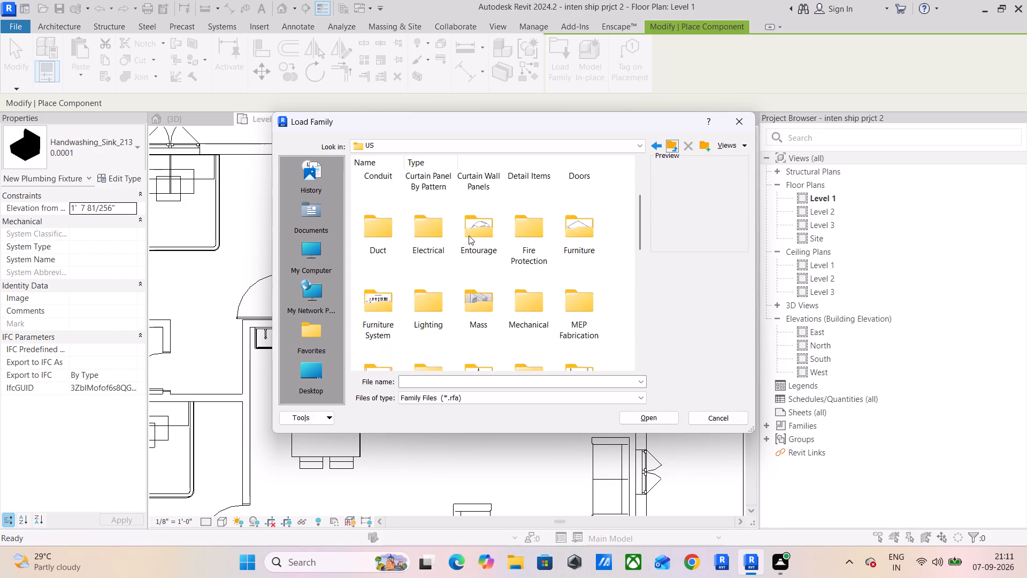
scroll(469, 235, down, 1)
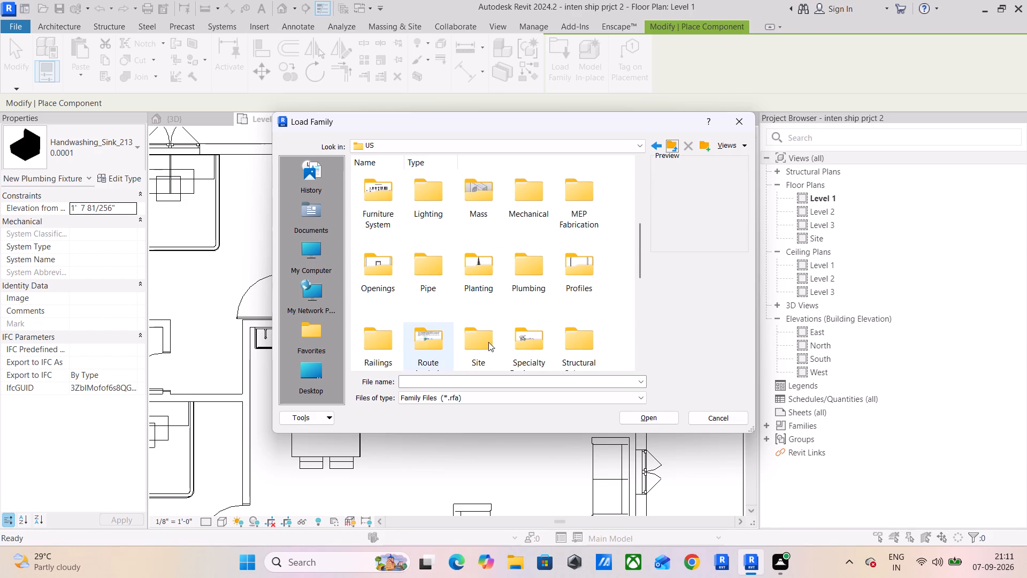
scroll(493, 299, down, 2)
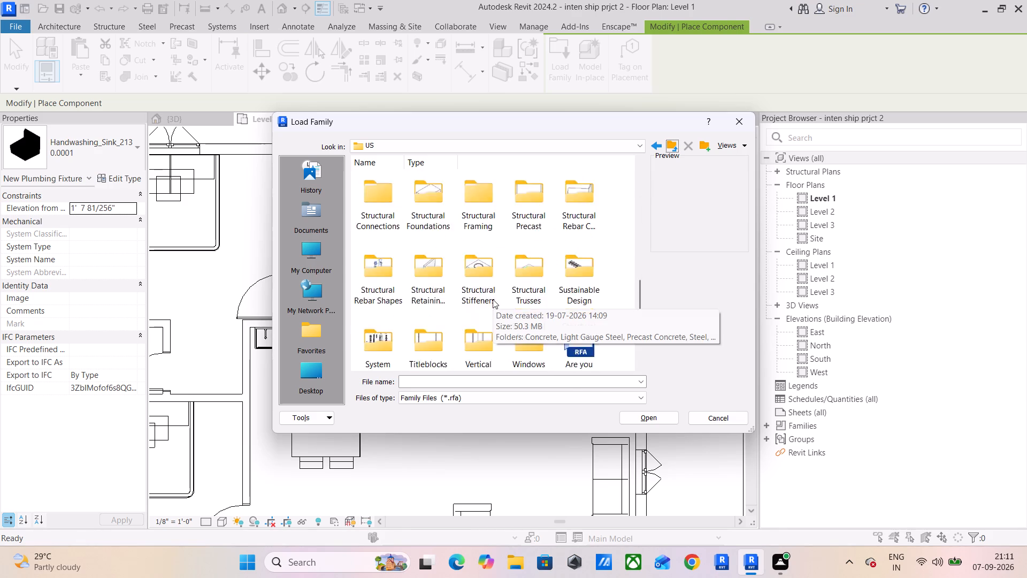
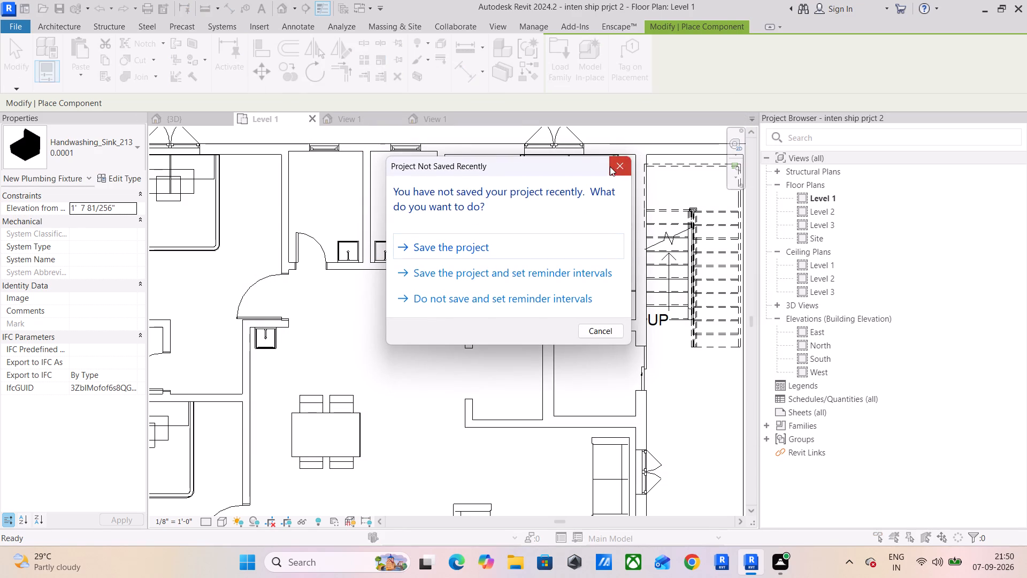
Close the US library without loading anything and look through the SHUBHAM CITY family folders for a toilet family.
click(610, 166)
scroll(382, 260, down, 3)
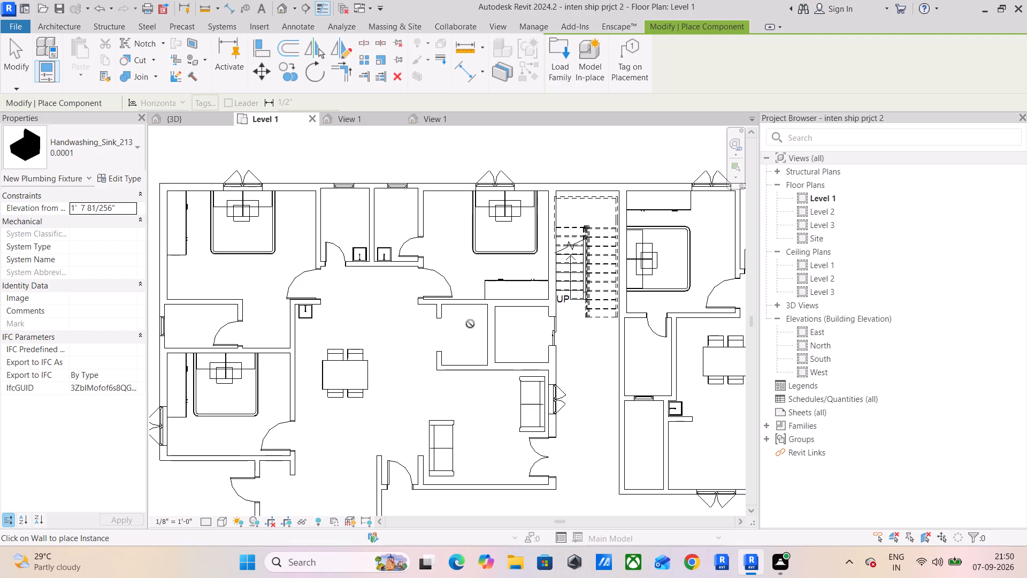
click(568, 67)
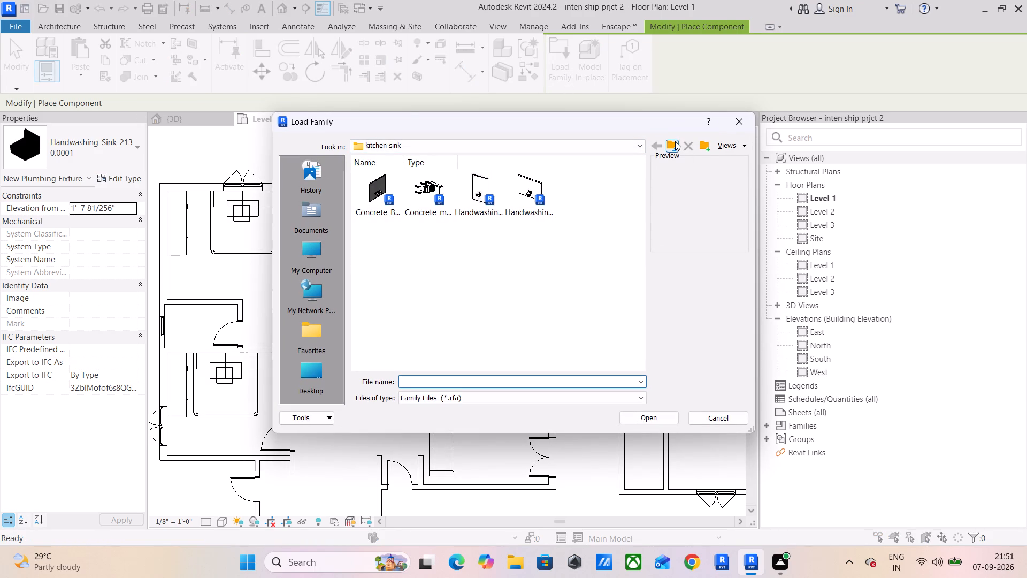
click(675, 141)
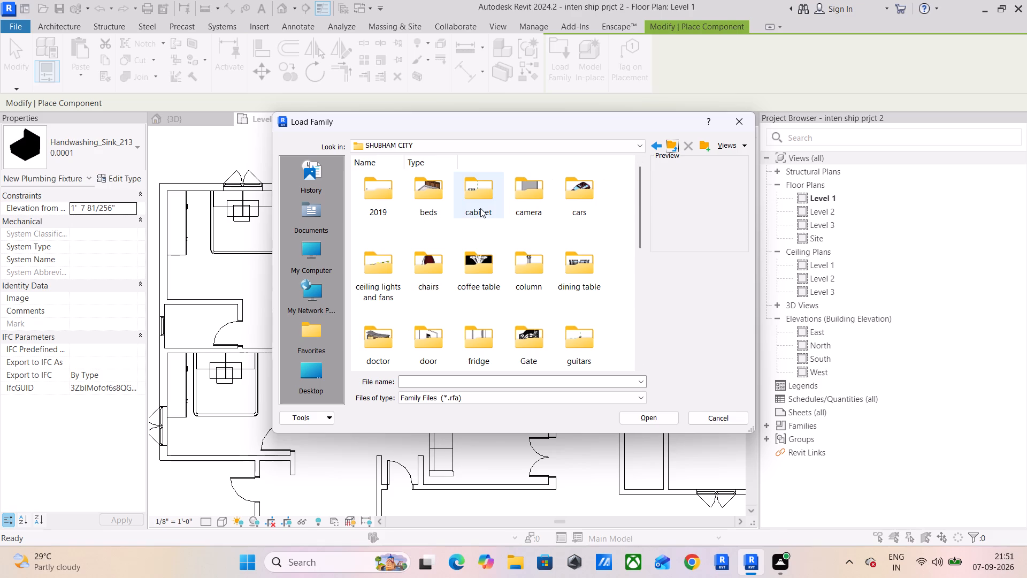
scroll(488, 234, down, 1)
scroll(448, 316, down, 1)
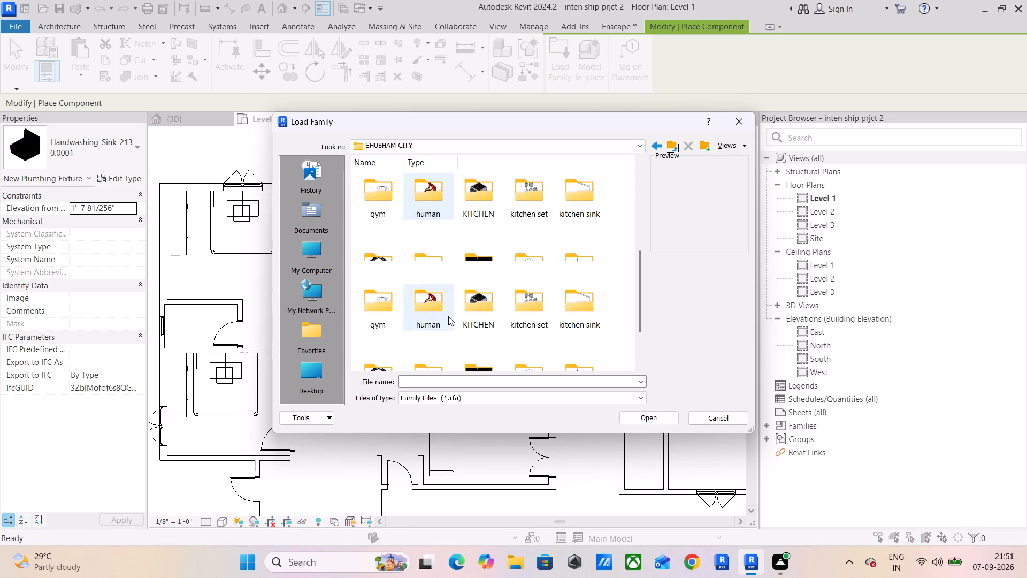
scroll(541, 291, down, 1)
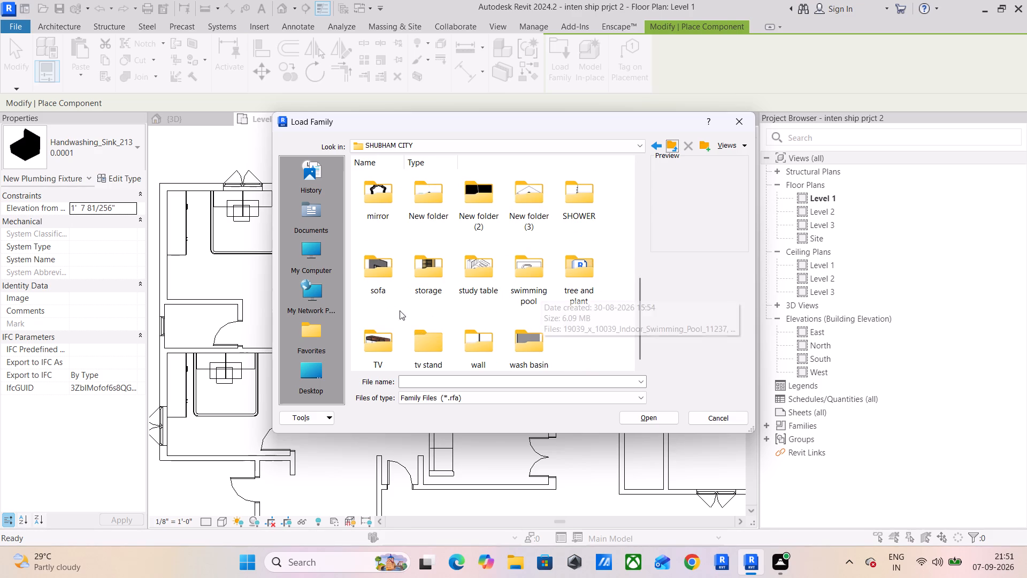
scroll(459, 321, down, 1)
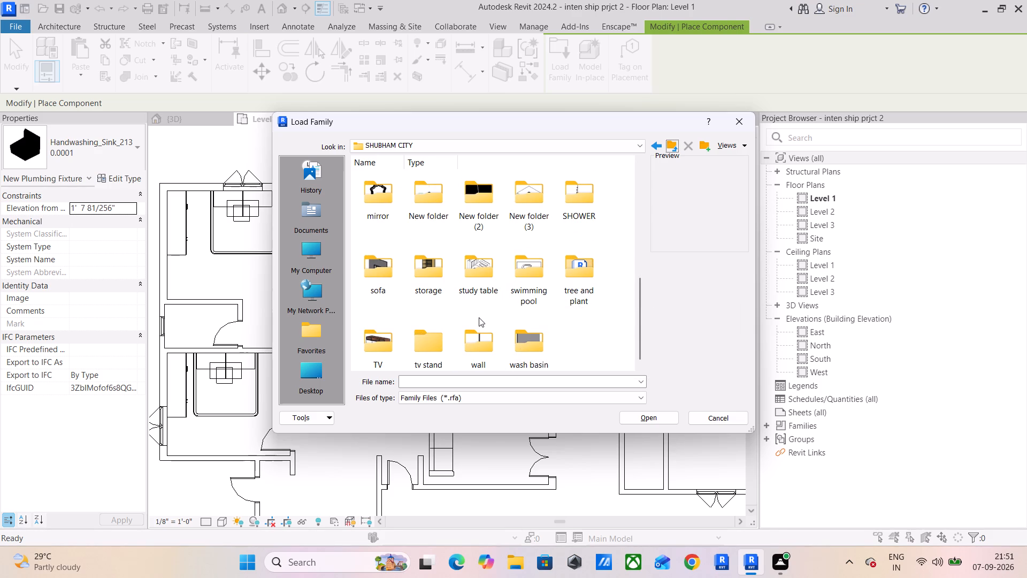
scroll(479, 317, up, 3)
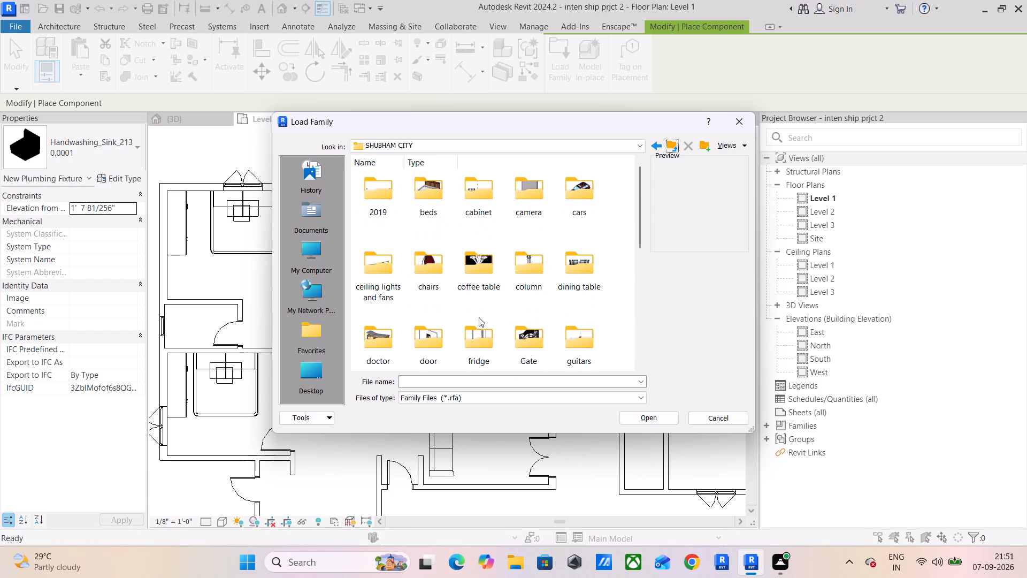
scroll(467, 299, up, 1)
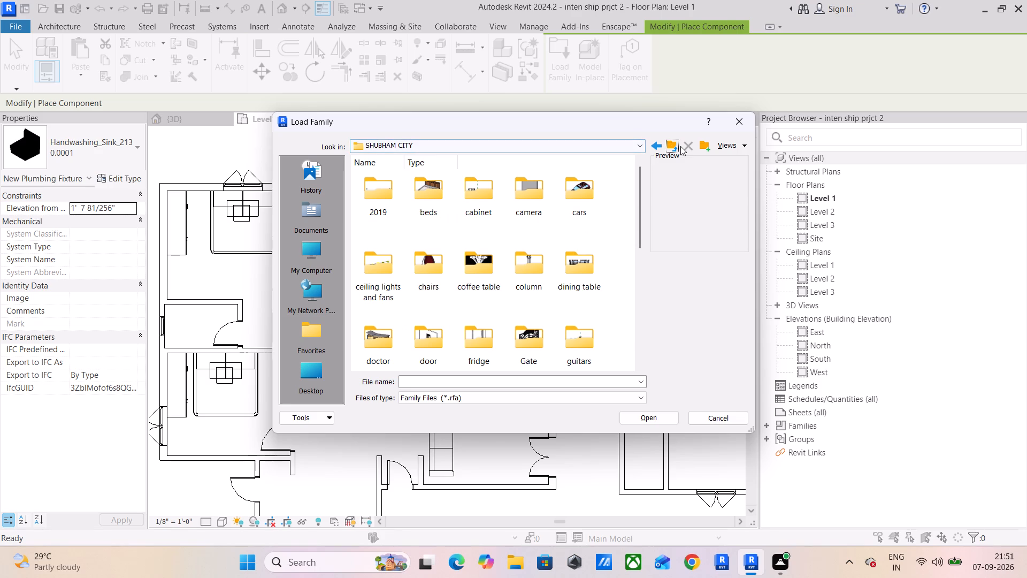
Browse for a family in the C: drive's ProgramData > Autodesk > RVT 2024 > Libraries > English-Imperial > US > Plumbing folder.
click(666, 146)
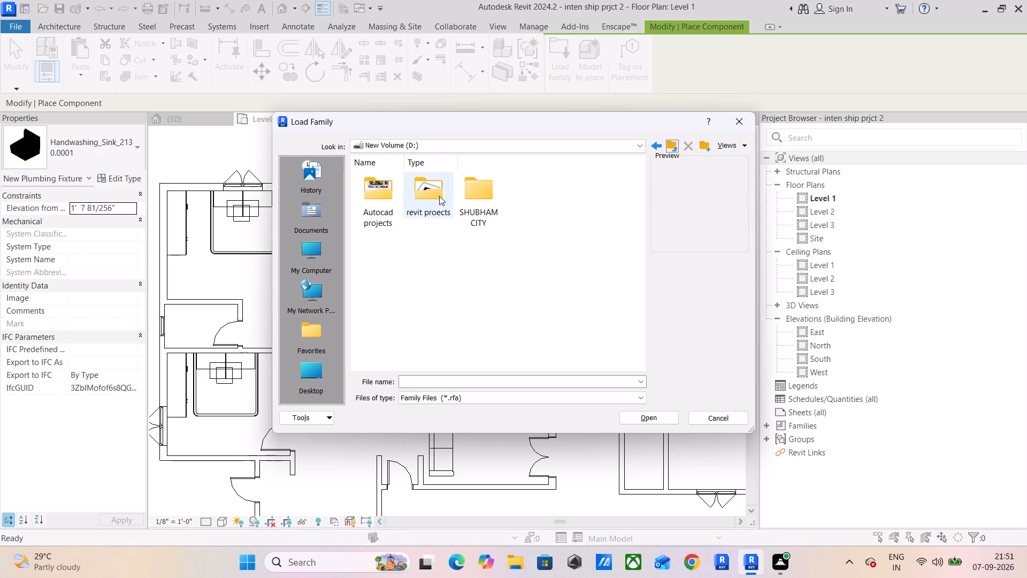
click(671, 146)
double_click(388, 209)
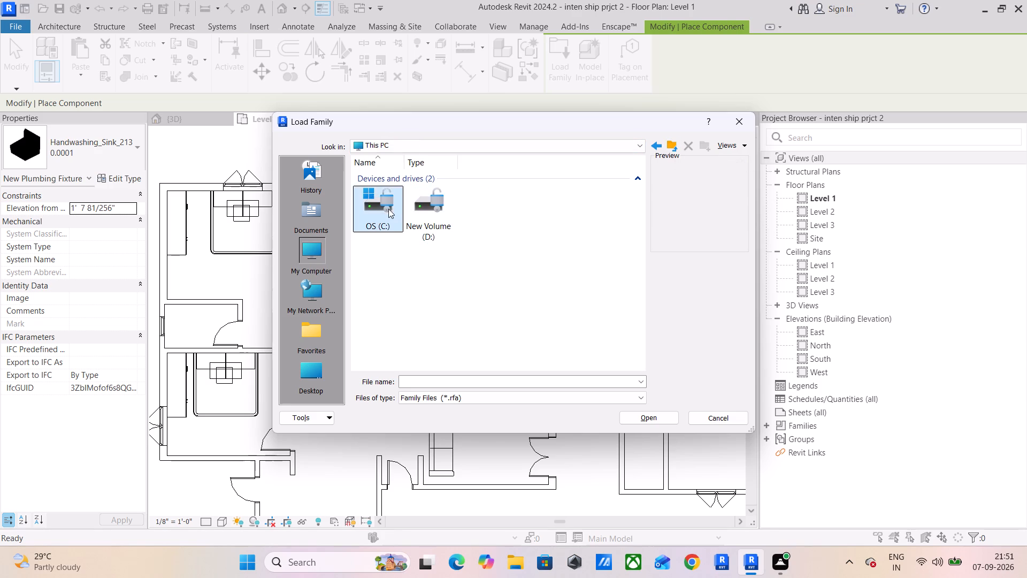
double_click(519, 251)
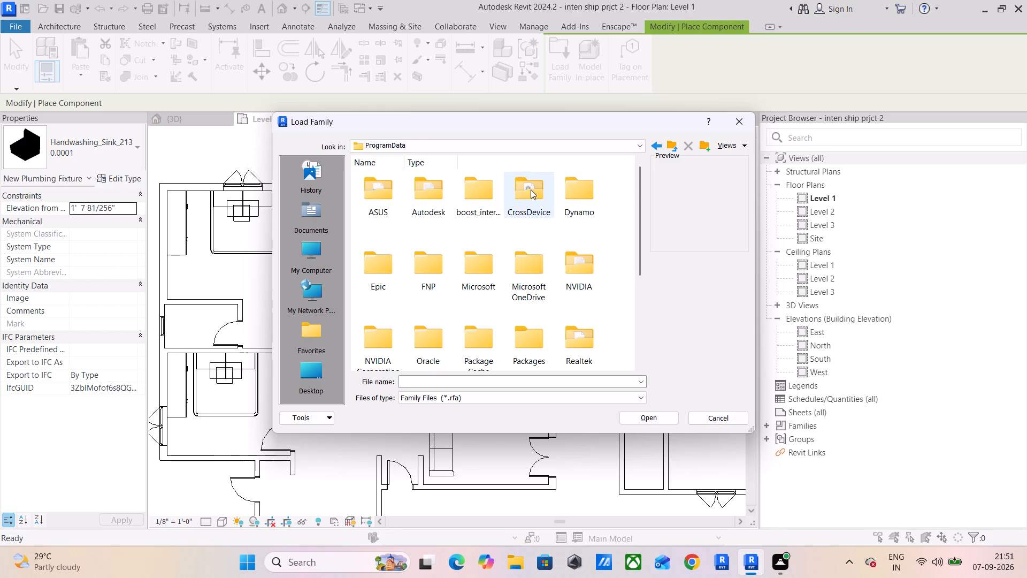
double_click(428, 192)
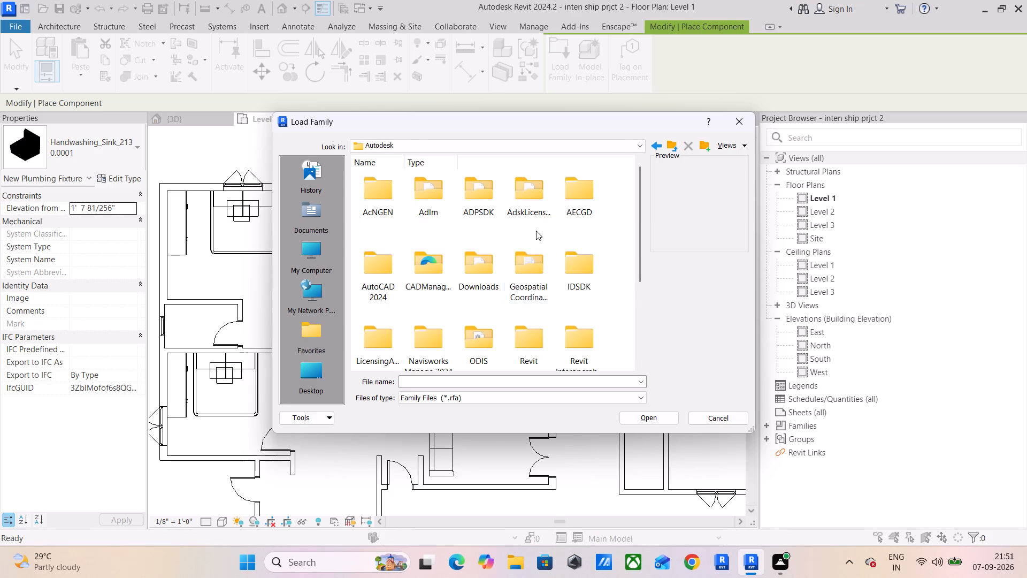
scroll(536, 231, down, 6)
double_click(539, 267)
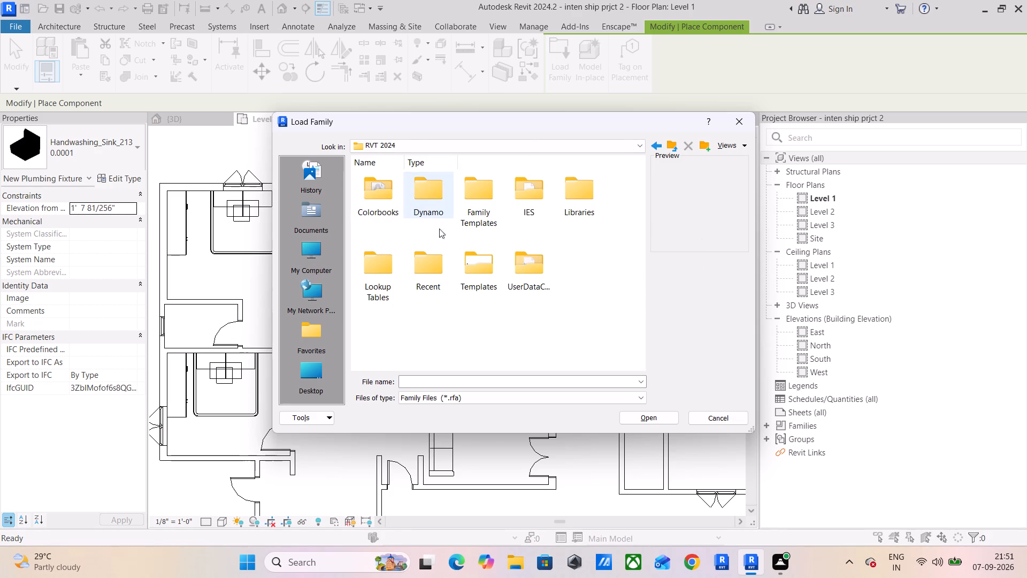
double_click(563, 201)
double_click(511, 199)
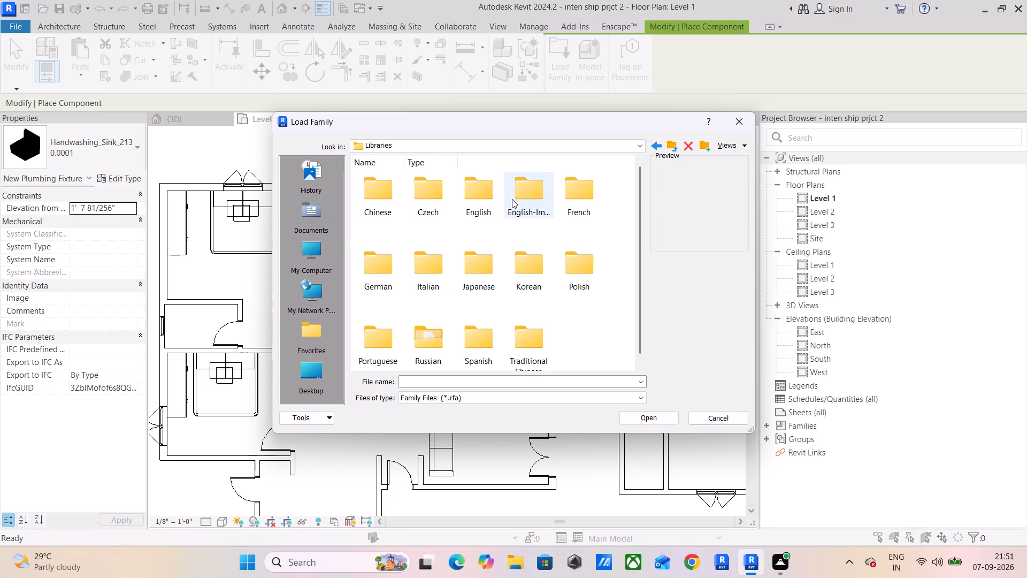
double_click(377, 208)
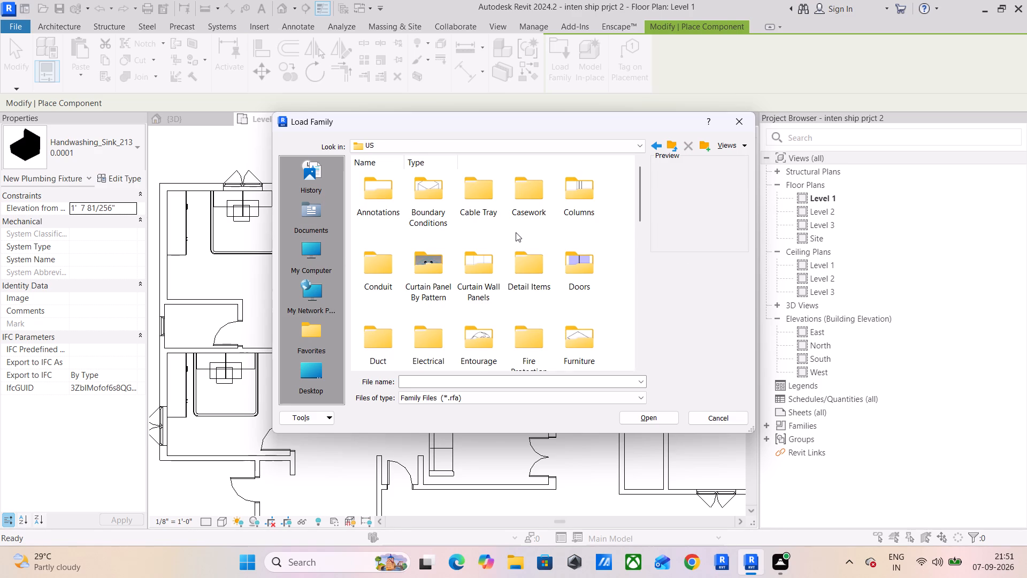
scroll(516, 232, down, 1)
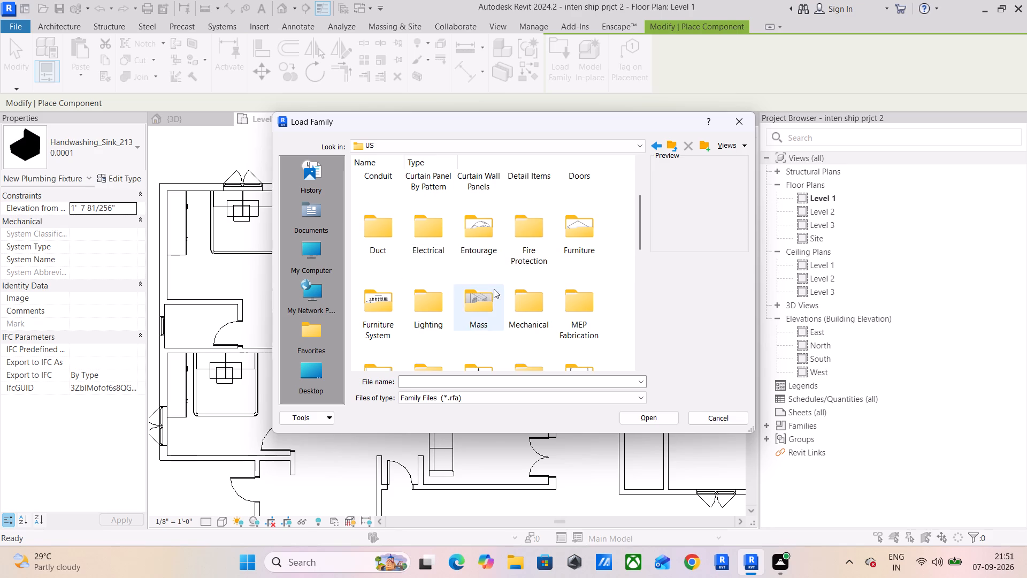
scroll(458, 293, down, 1)
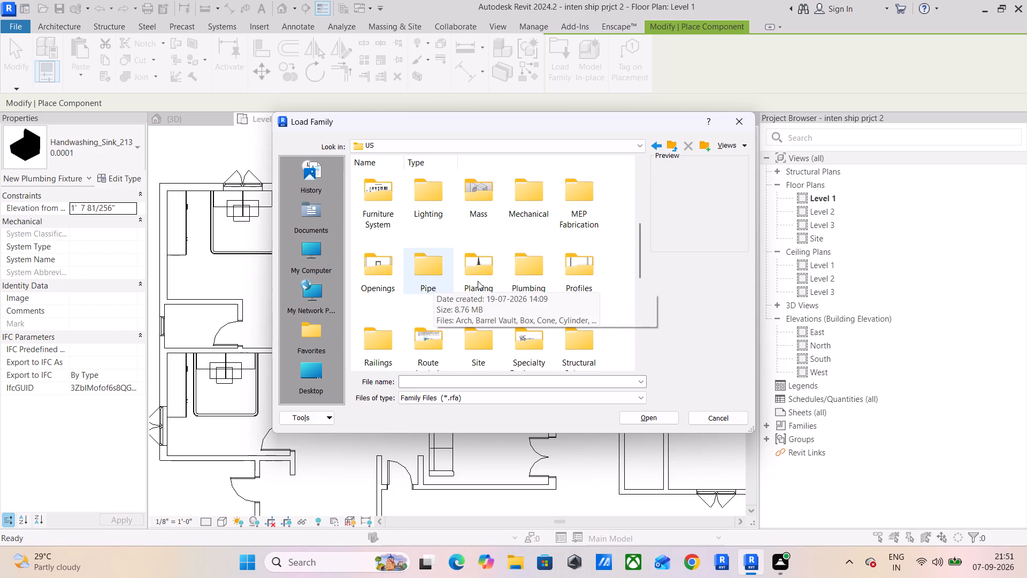
double_click(536, 268)
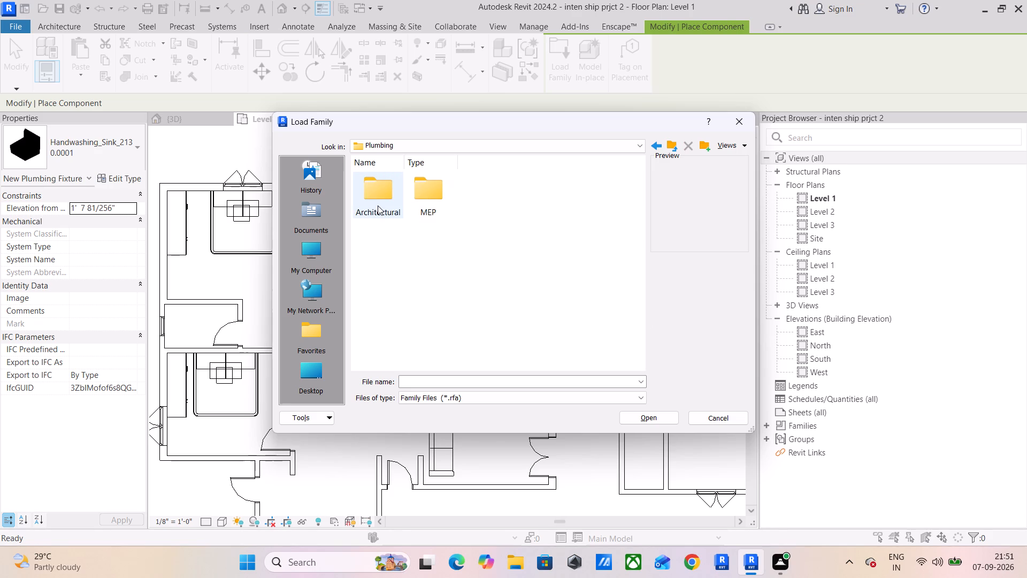
Check the Water Heaters folder under Plumbing > Architectural > Equipment for families and return to the Plumbing folder.
double_click(378, 206)
double_click(377, 199)
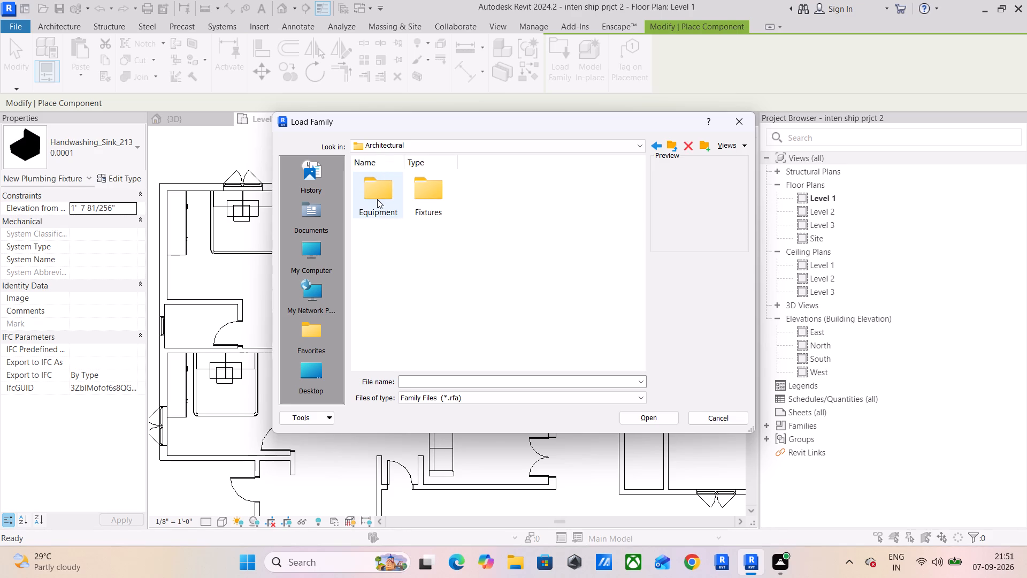
double_click(380, 201)
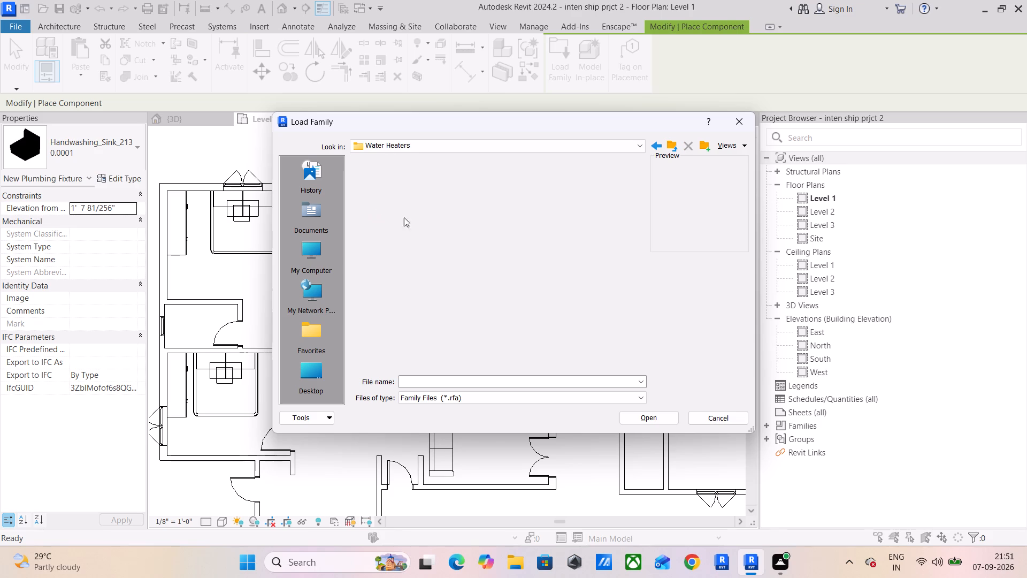
click(671, 147)
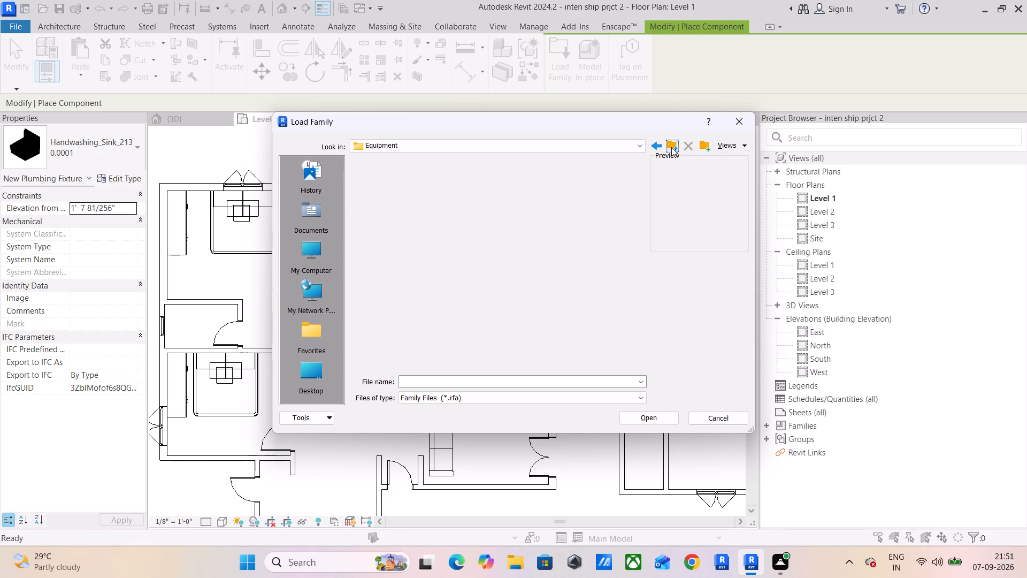
click(671, 146)
click(671, 146)
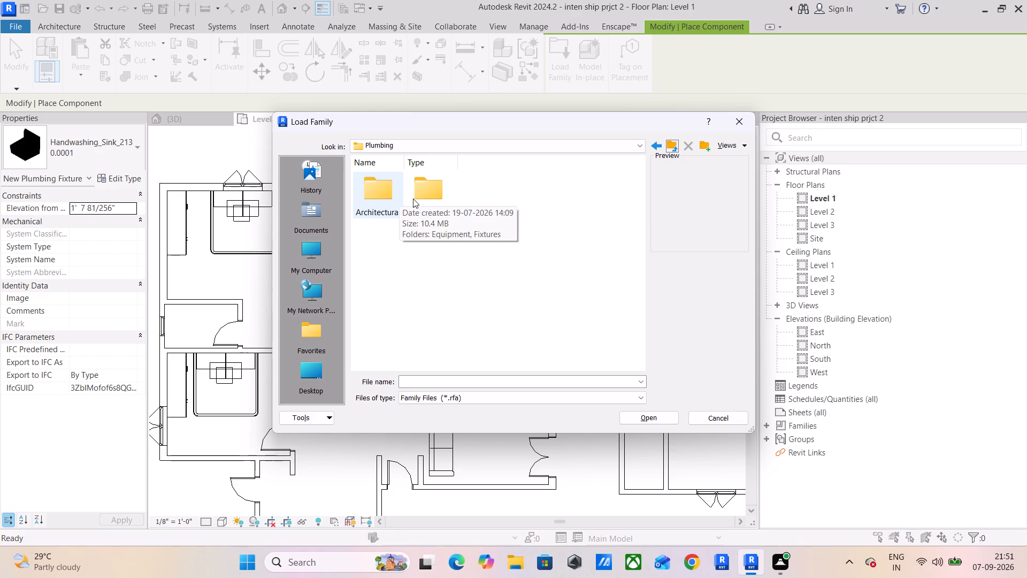
Load the Toilet-Domestic-3D family from the Plumbing library's Architectural > Fixtures > Water Closets folder.
click(384, 197)
click(387, 197)
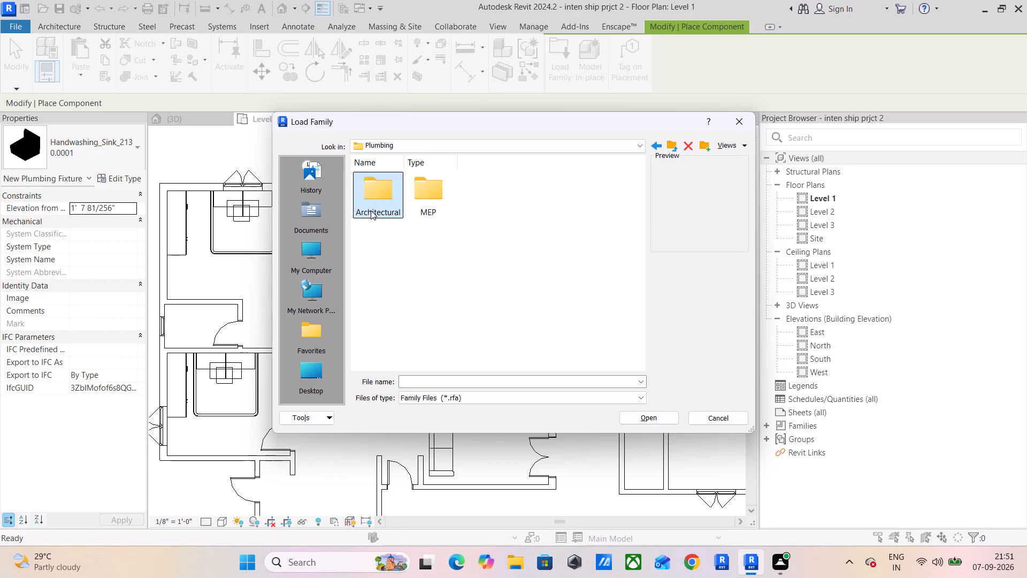
double_click(371, 210)
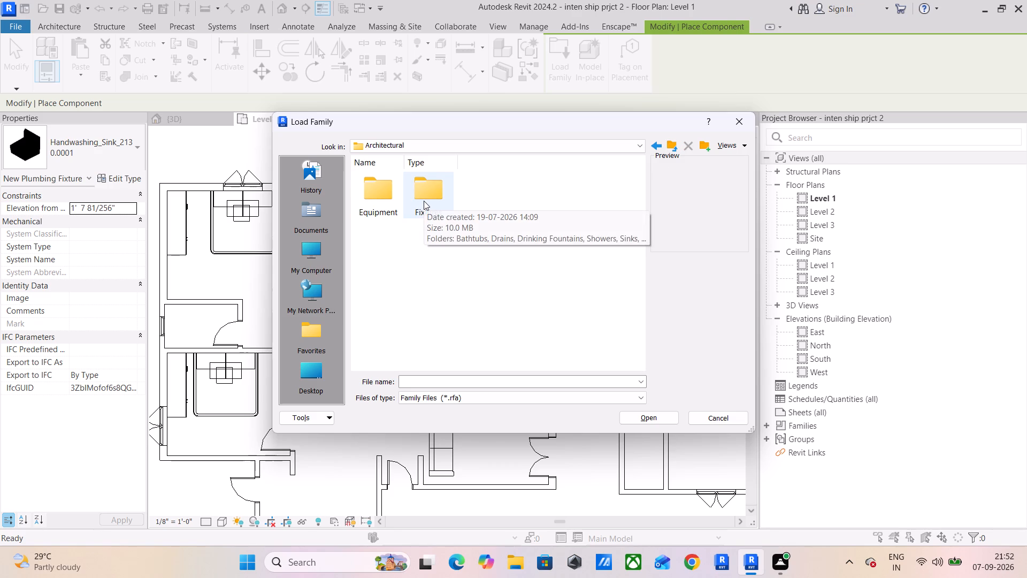
double_click(442, 194)
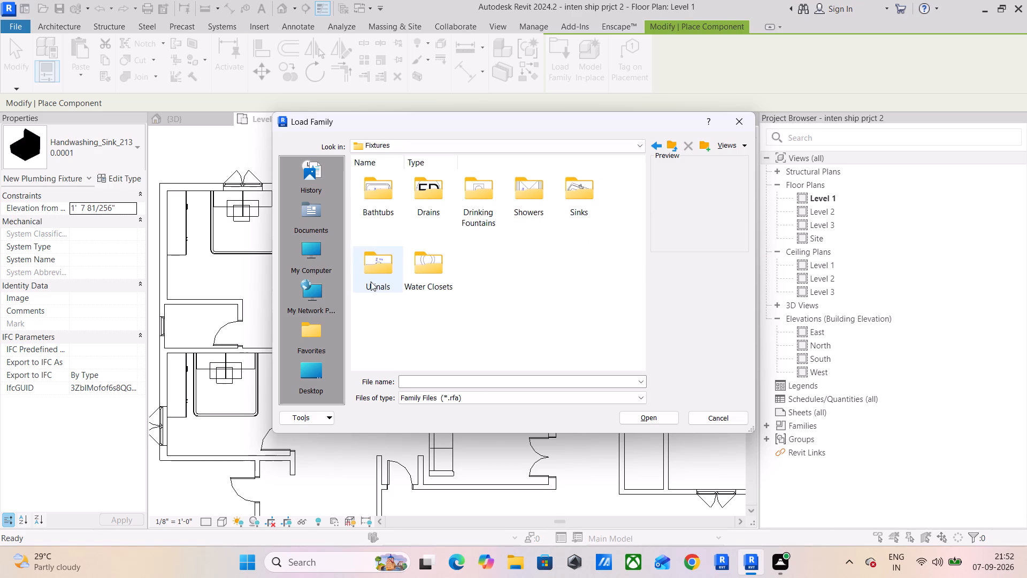
double_click(413, 271)
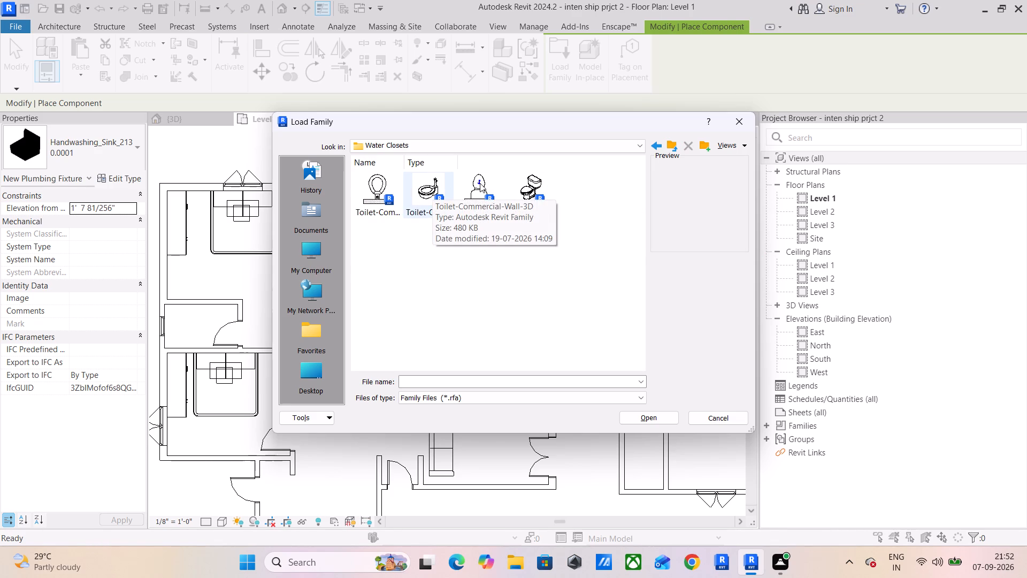
click(523, 184)
click(659, 414)
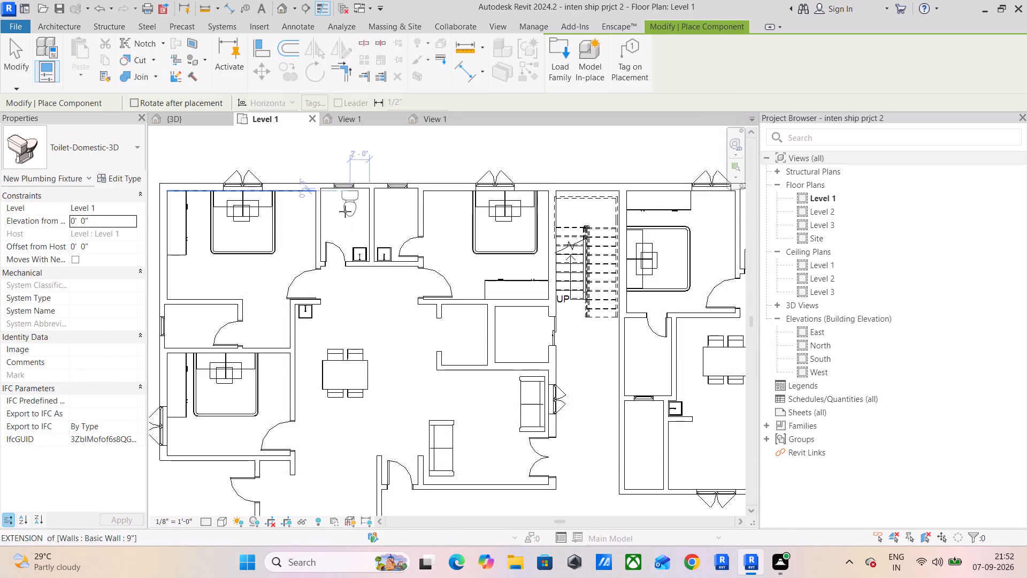
Place one Toilet-Domestic-3D against the window wall in each of the two adjoining bathrooms between the upper bedrooms.
scroll(340, 211, up, 7)
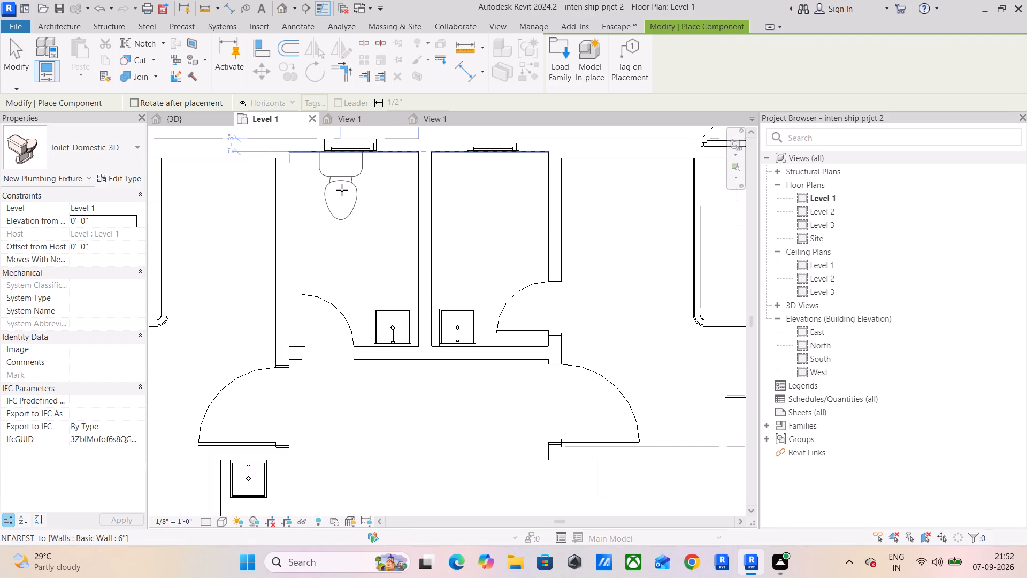
click(342, 192)
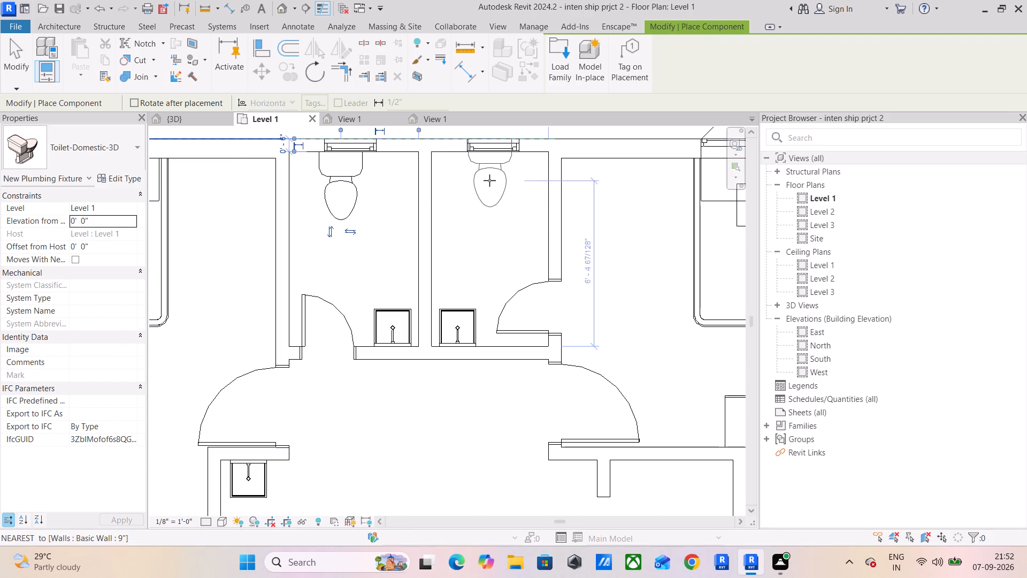
click(490, 197)
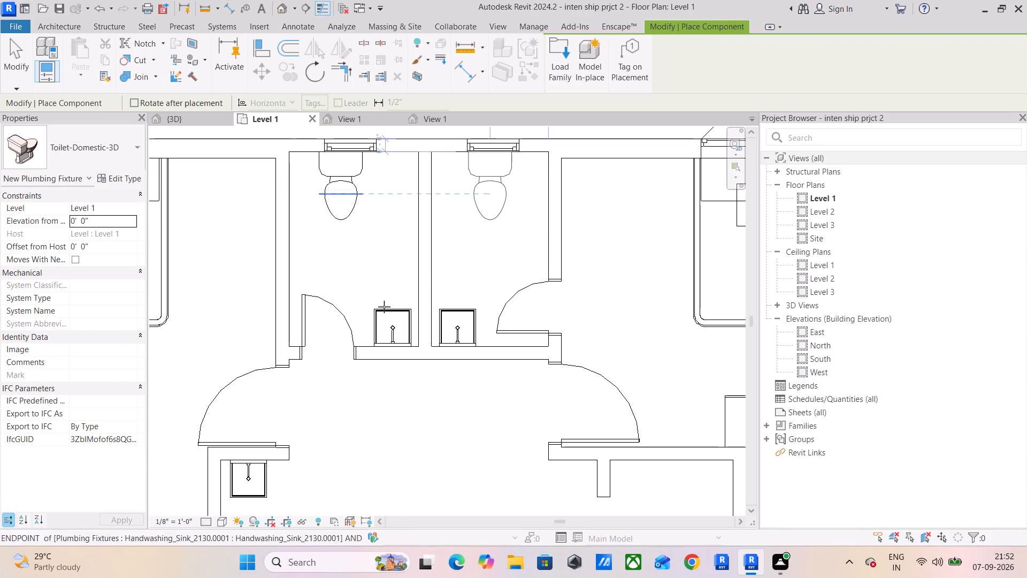
Place a Toilet-Domestic-3D, rotated to back onto the window wall, in the bathroom between the two left-hand bedrooms, about 2'-6" from its upper wall.
scroll(359, 289, down, 5)
middle_drag(449, 293, 479, 250)
scroll(479, 253, down, 2)
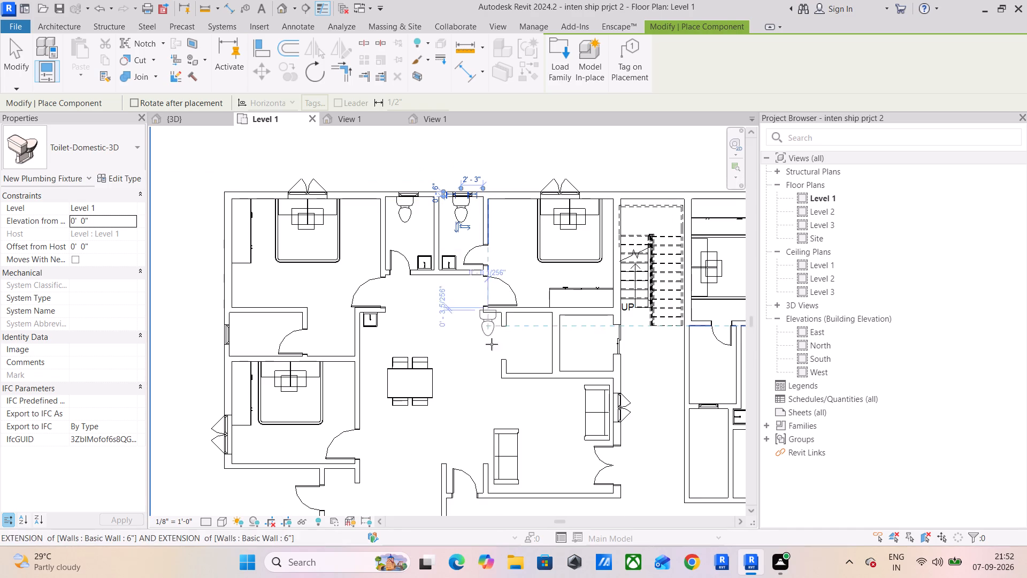
scroll(244, 338, up, 5)
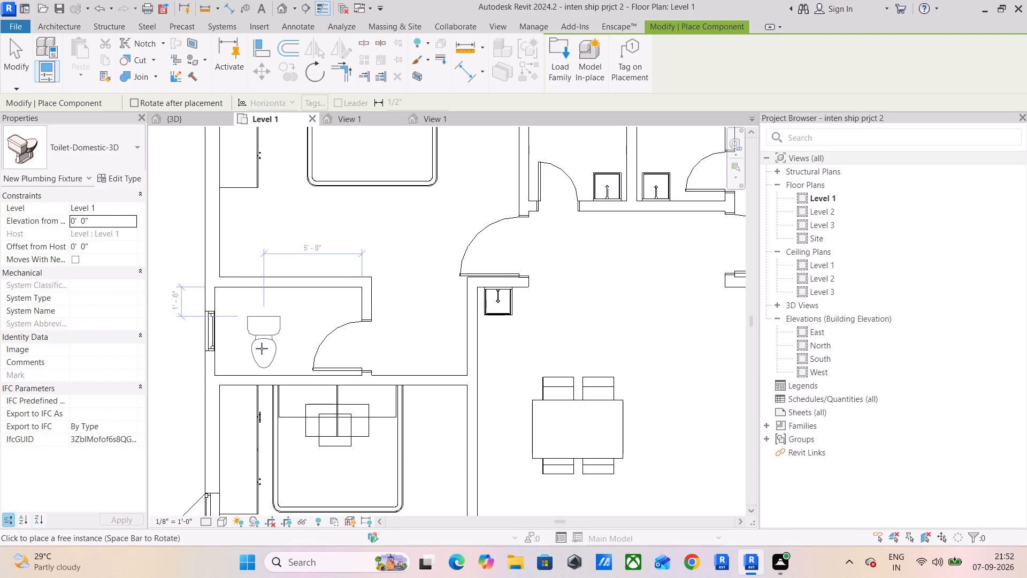
key(space)
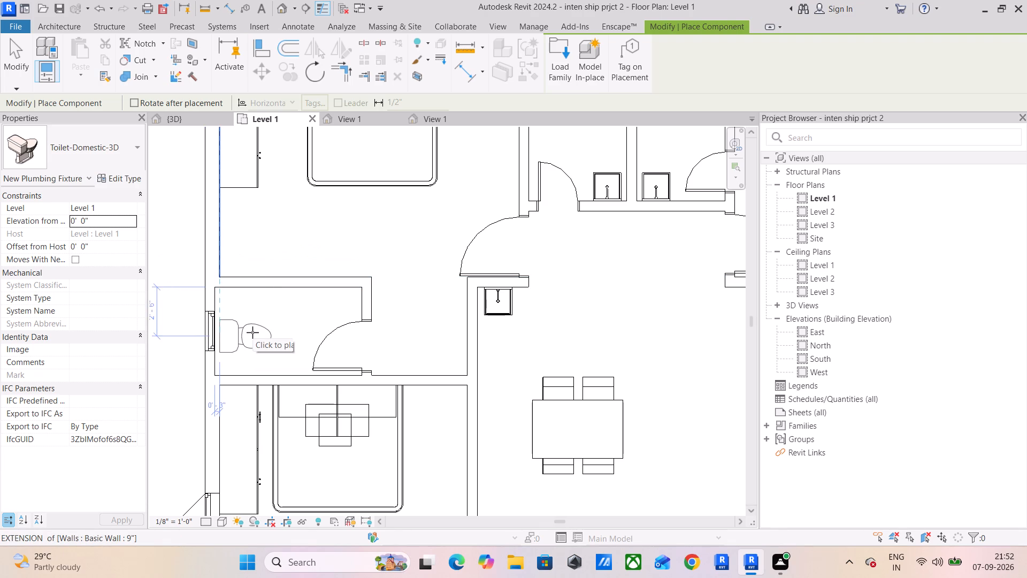
click(251, 332)
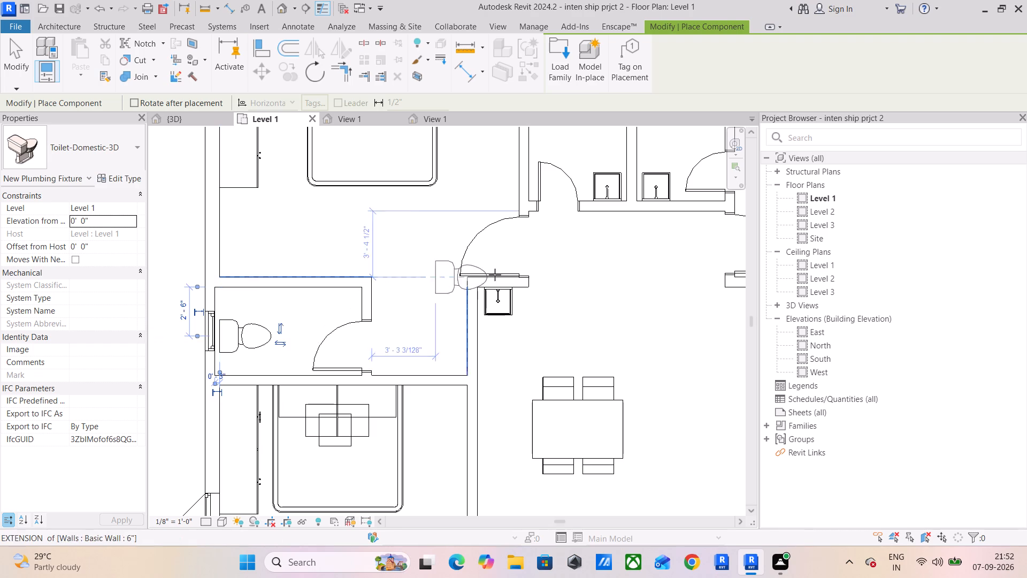
Delete the two toilets against the window wall in the adjoining bathrooms between the upper bedrooms.
middle_drag(518, 276, 264, 475)
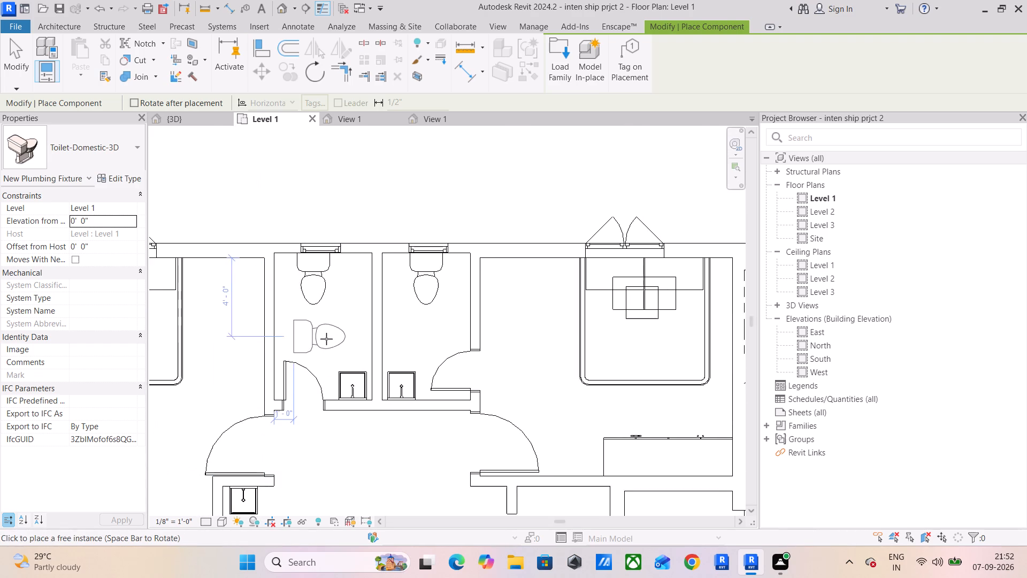
key(Escape)
key(Escape)
click(322, 293)
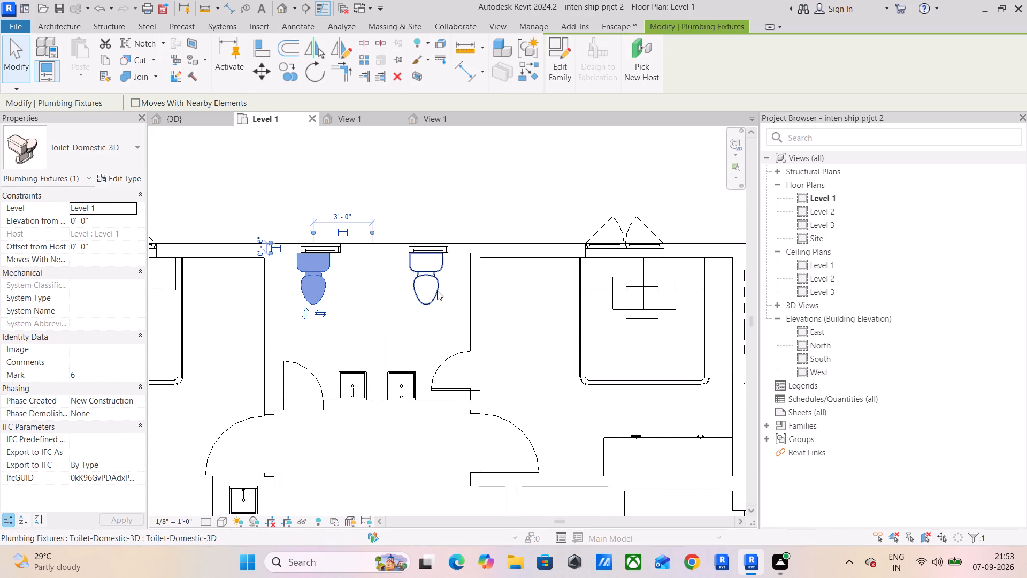
ctrl+click(439, 288)
key(Delete)
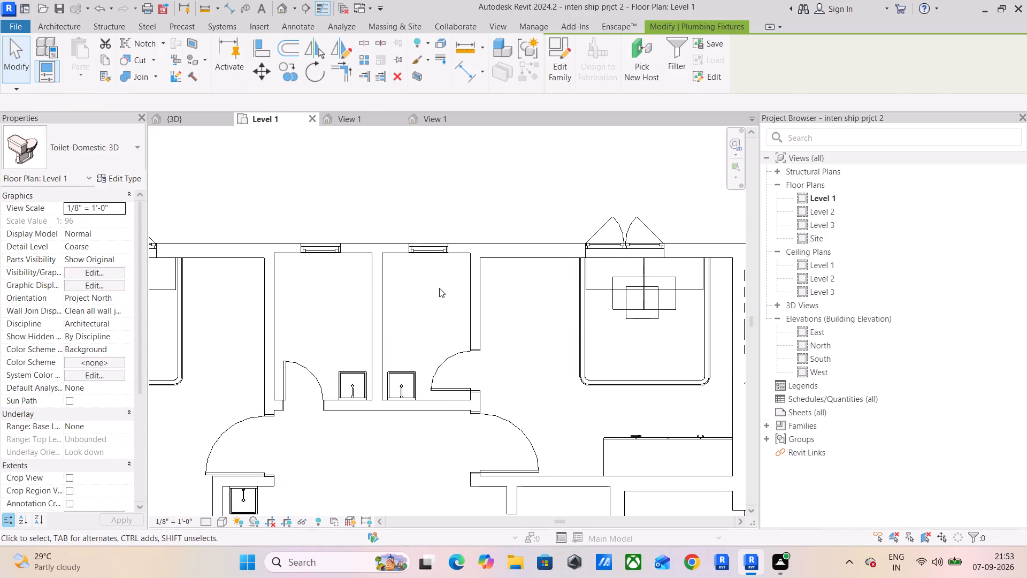
Place a Toilet-Domestic-3D in the left of the two adjoining bathrooms, rotated to back onto their shared wall, about 5'-0" above the lower wall.
scroll(286, 328, down, 2)
middle_drag(386, 330, 691, 274)
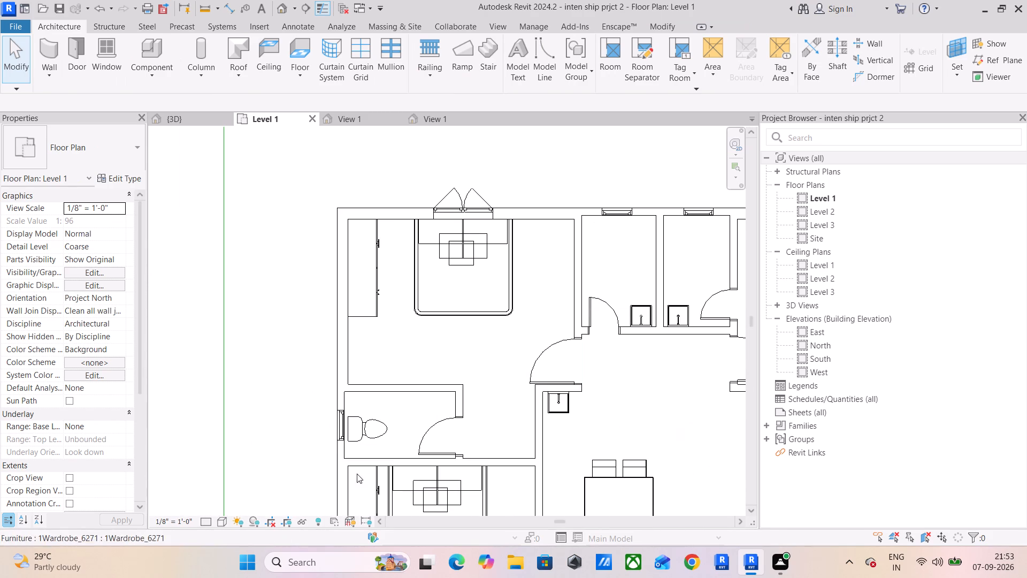
click(361, 434)
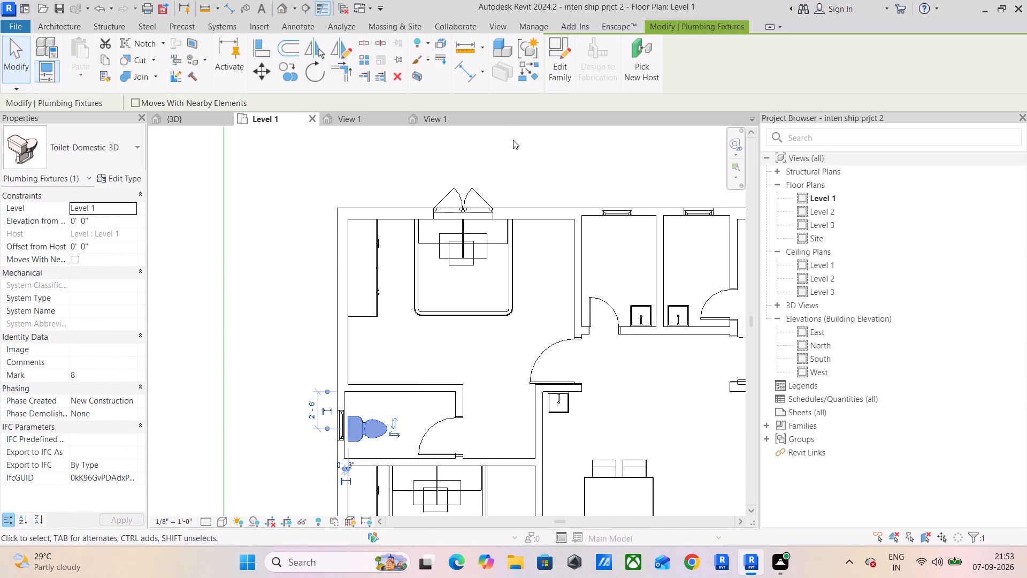
click(529, 75)
middle_drag(615, 320, 467, 302)
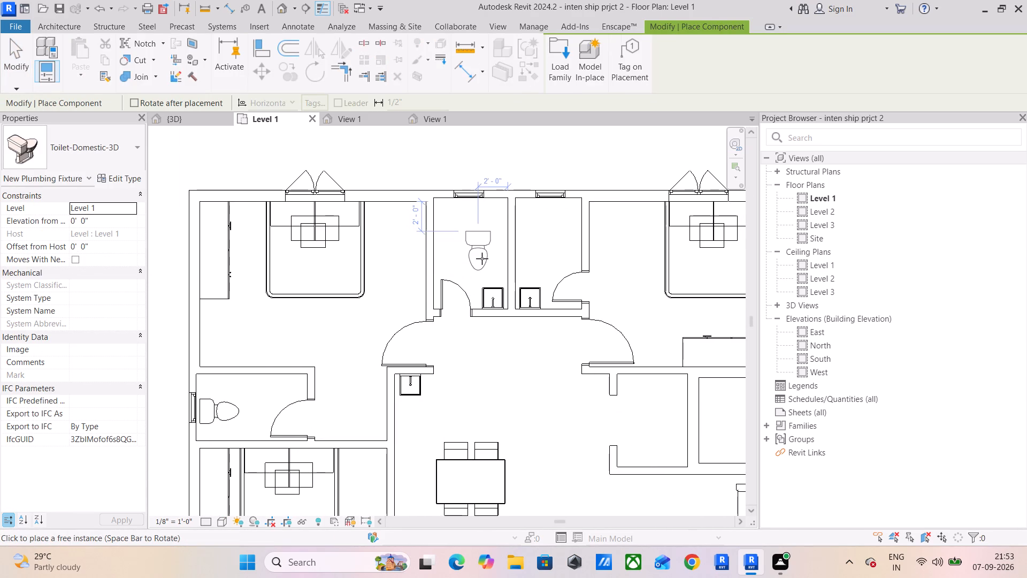
key(space)
key(space)
key(space)
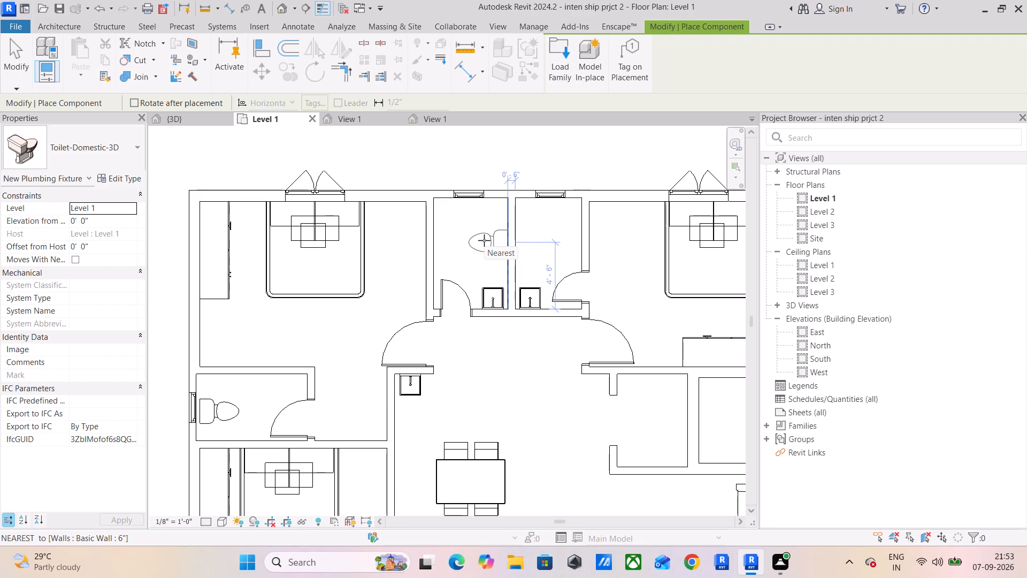
click(484, 232)
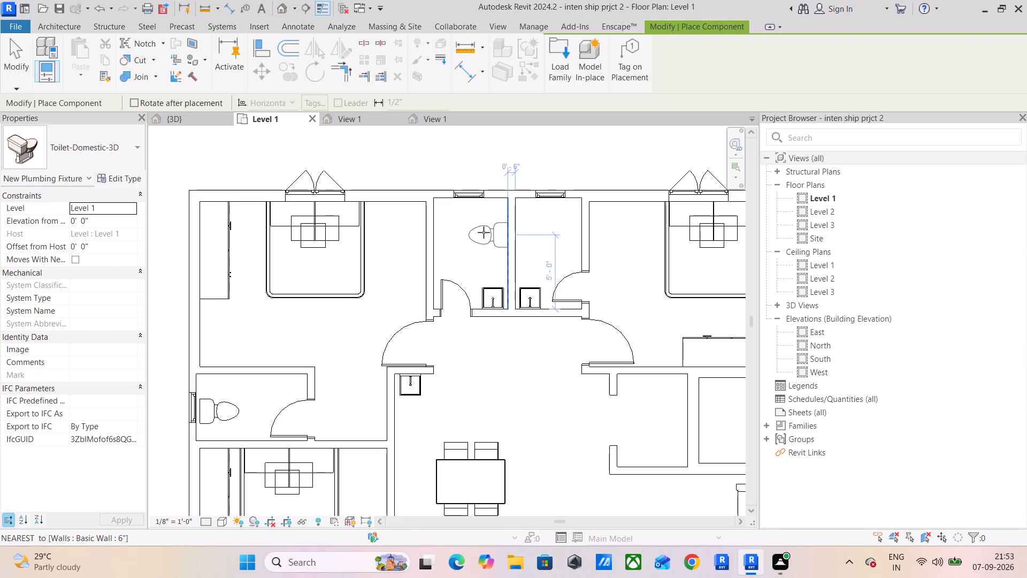
Place a second Toilet-Domestic-3D on the other side of the shared wall, rotated back-to-back with the first, about 5'-0" above the lower wall.
key(space)
key(space)
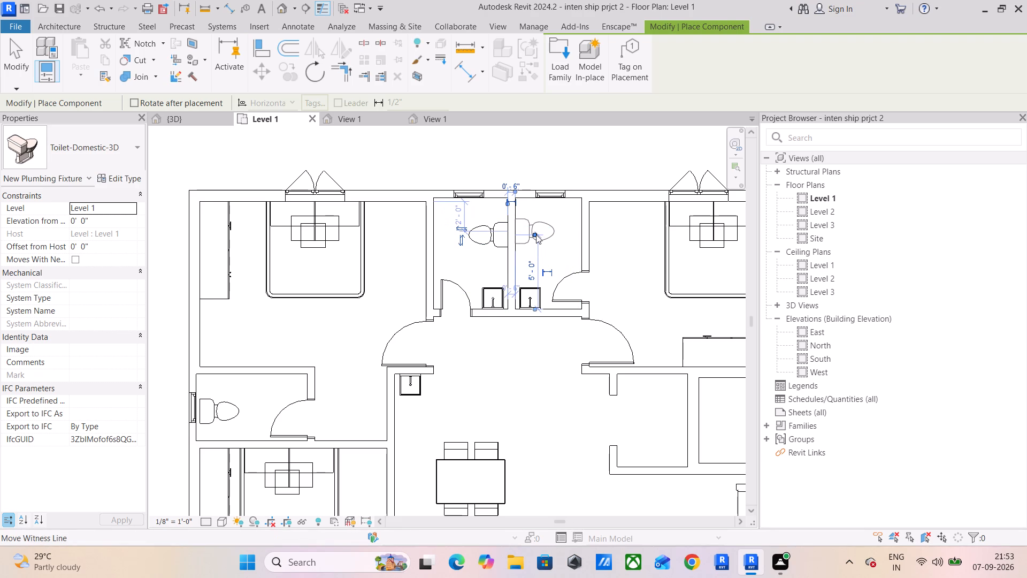
scroll(536, 234, up, 5)
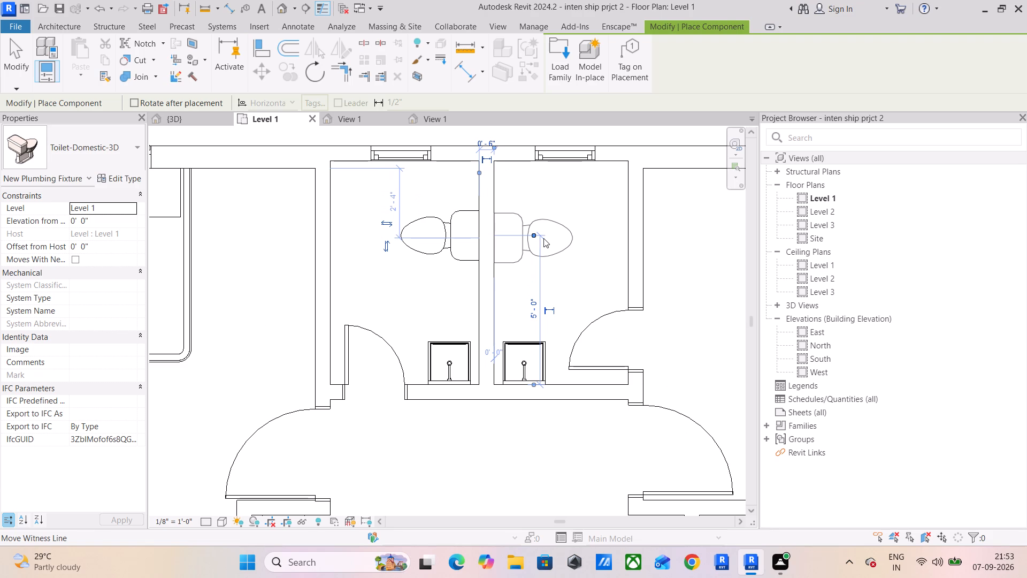
click(544, 238)
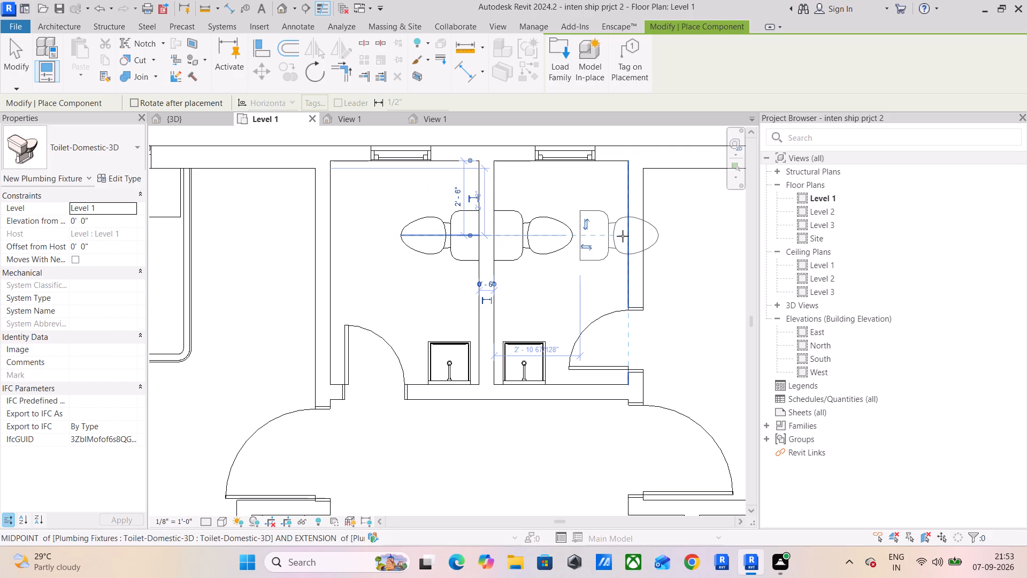
key(Escape)
key(Escape)
key(Escape)
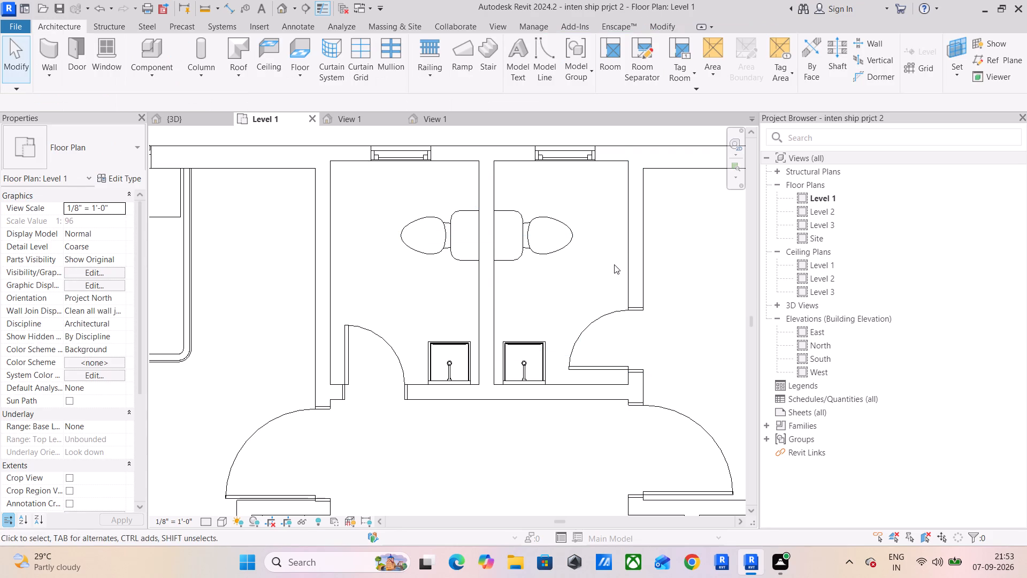
Delete the wardrobe along the lower wall of the upper bedroom just left of the staircase.
scroll(685, 286, down, 4)
middle_drag(662, 285, 364, 271)
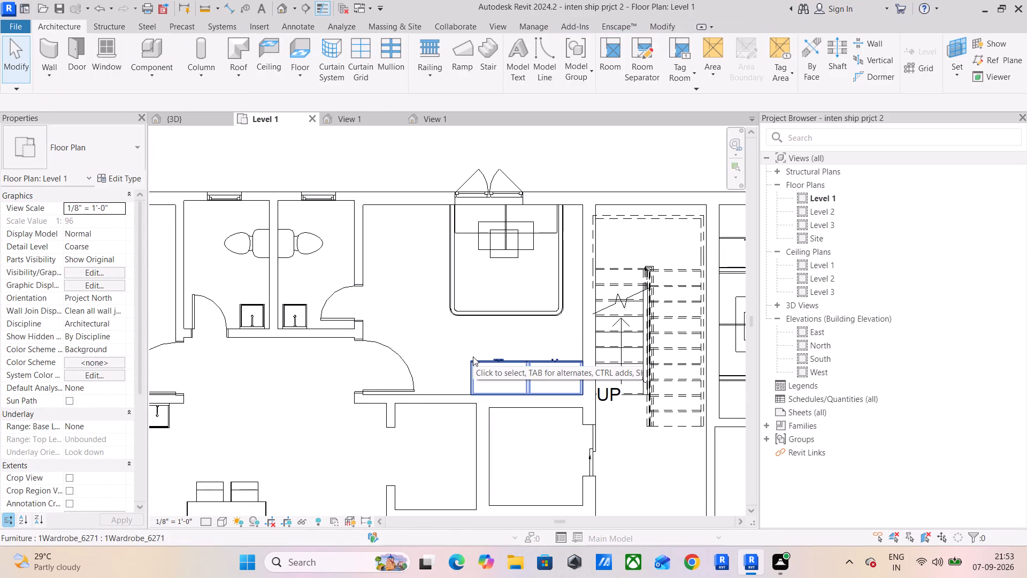
click(500, 363)
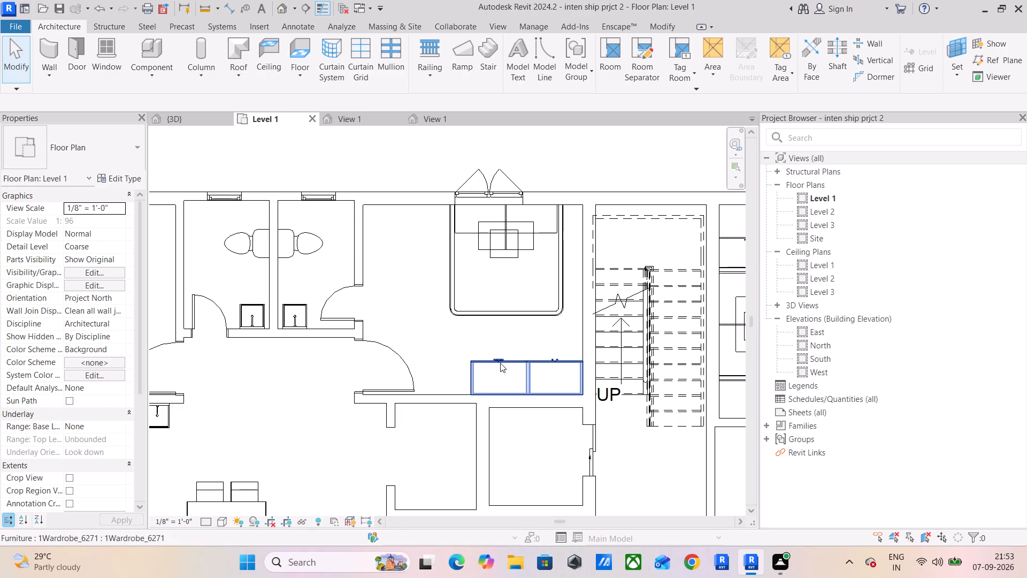
key(Delete)
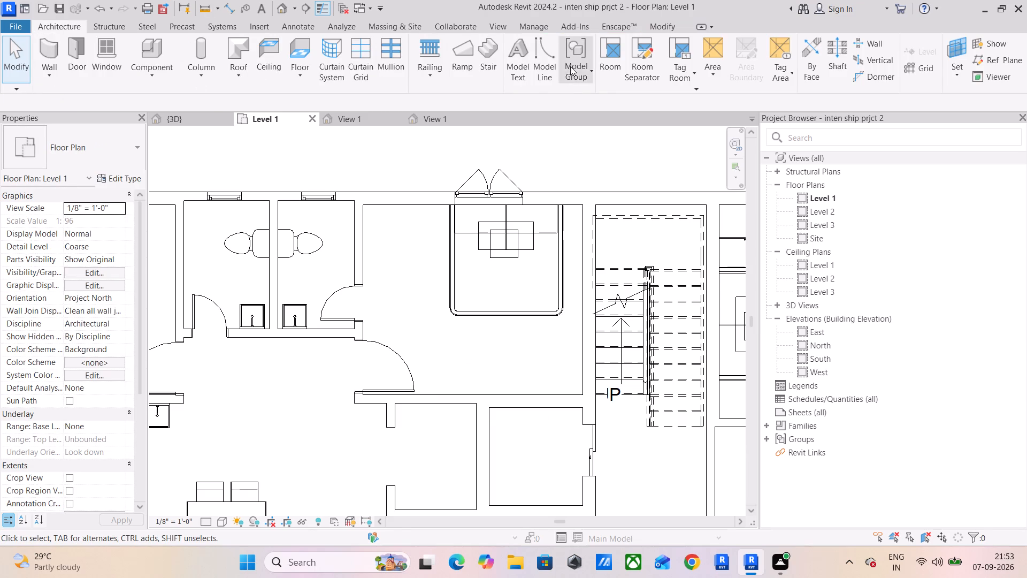
Place a 1Wardrobe_6271 near the lower wall of the bedroom left of the staircase, rotated with its doors facing the bed.
scroll(577, 339, down, 1)
middle_drag(576, 338, 365, 308)
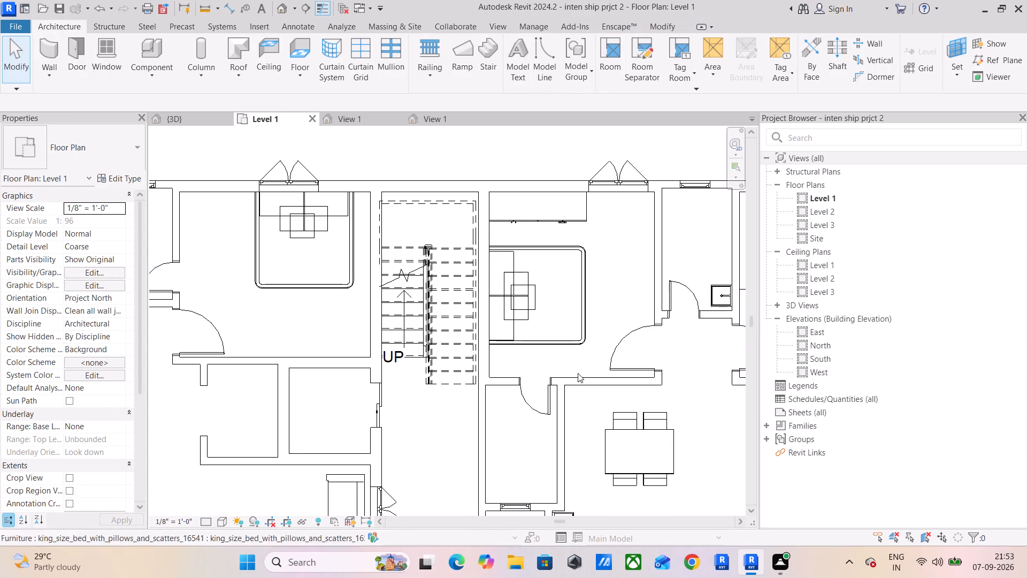
click(523, 214)
click(524, 216)
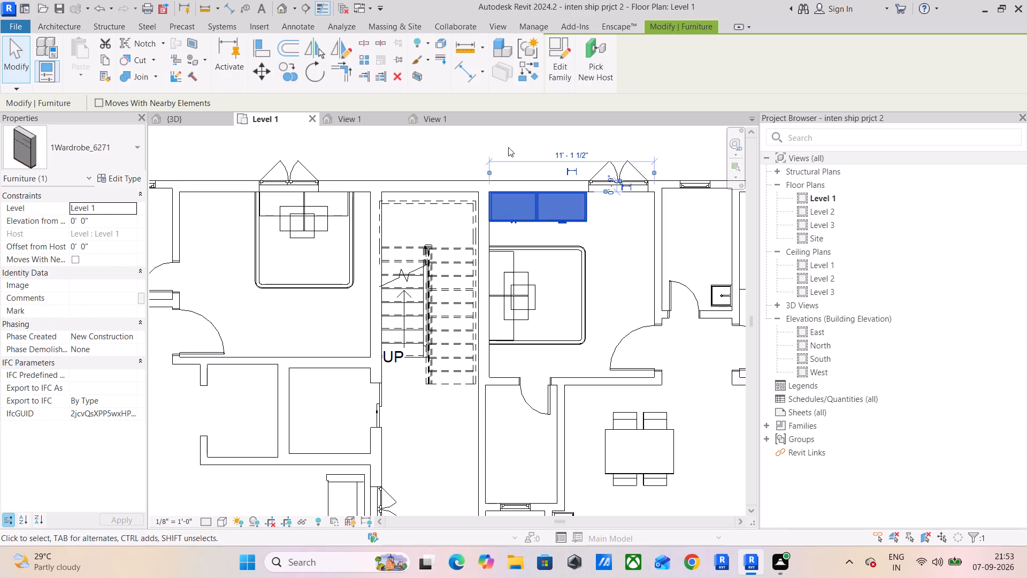
click(518, 66)
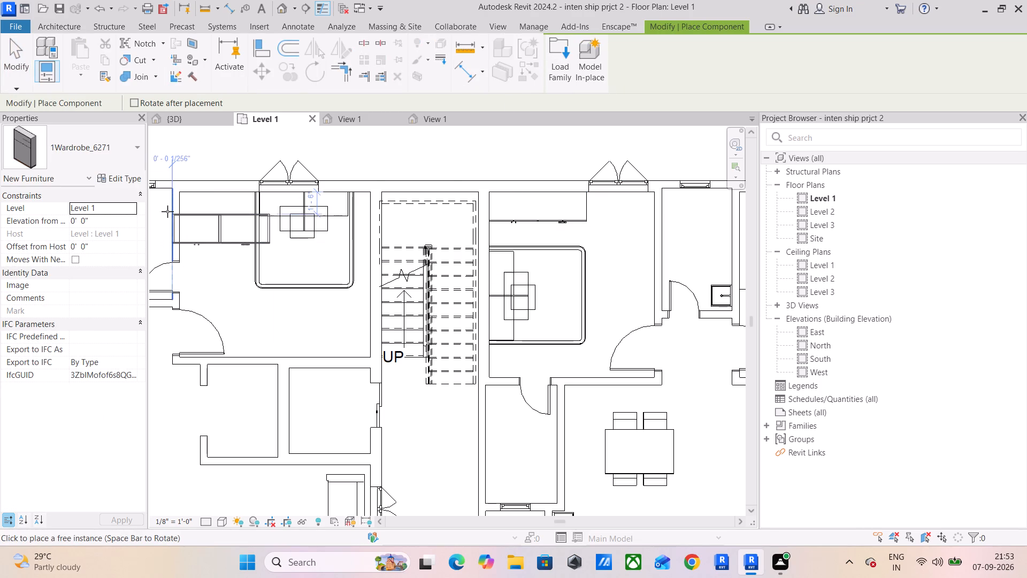
key(space)
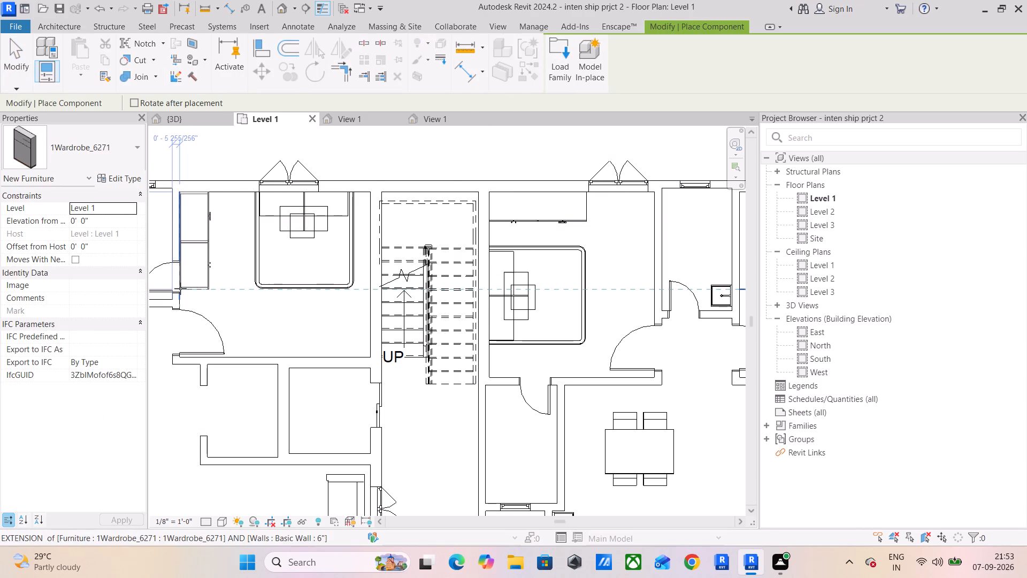
key(space)
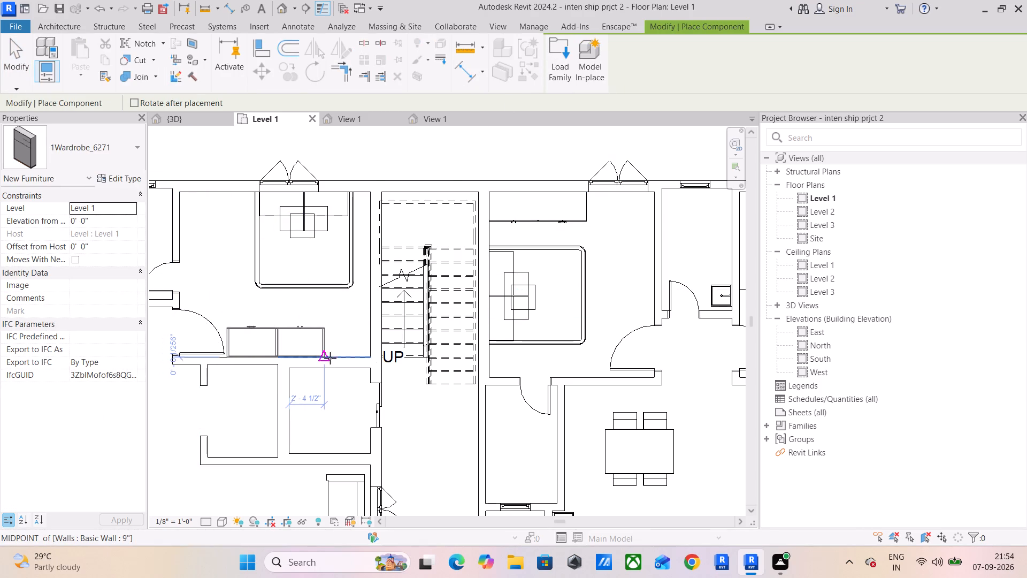
click(358, 349)
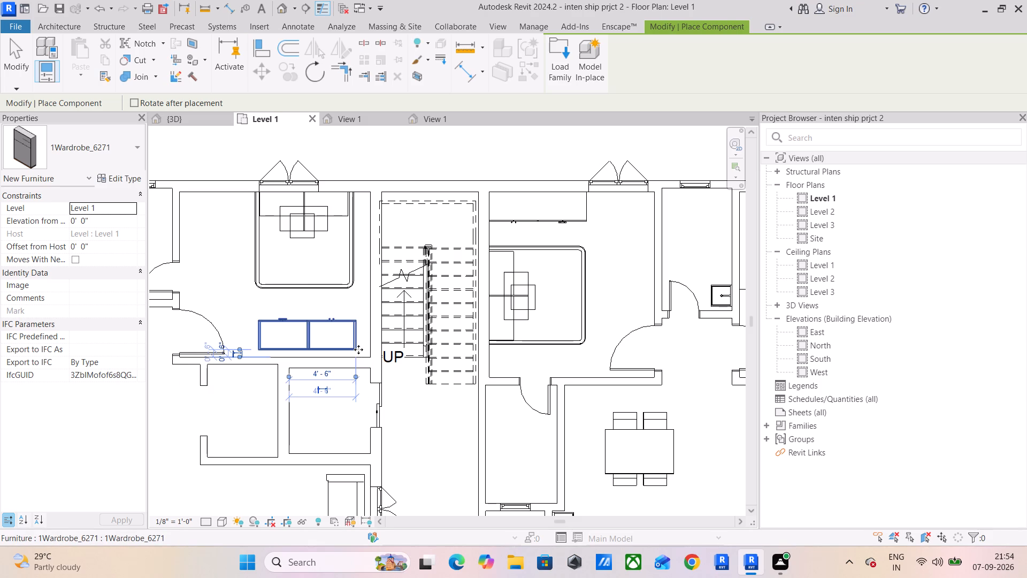
key(Escape)
key(Escape)
key(Escape)
key(Escape)
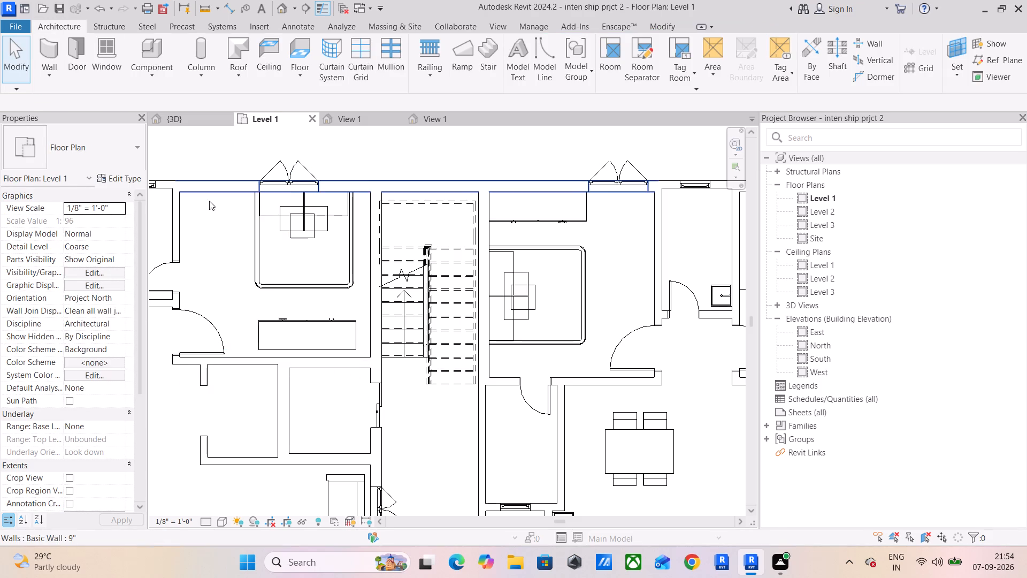
Align the new wardrobe's side with the staircase-side wall and its back with the bedroom's lower wall.
click(670, 22)
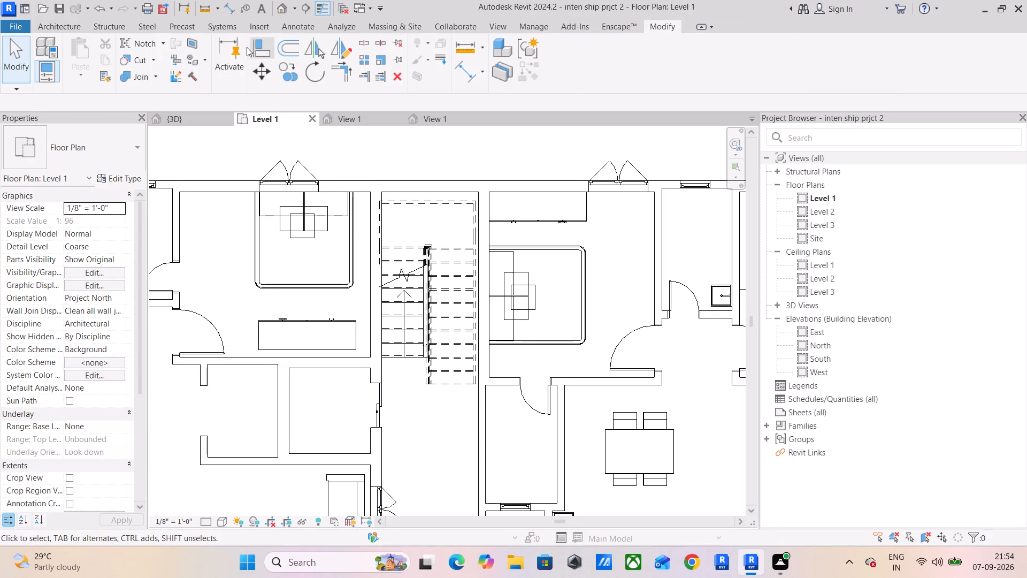
click(256, 46)
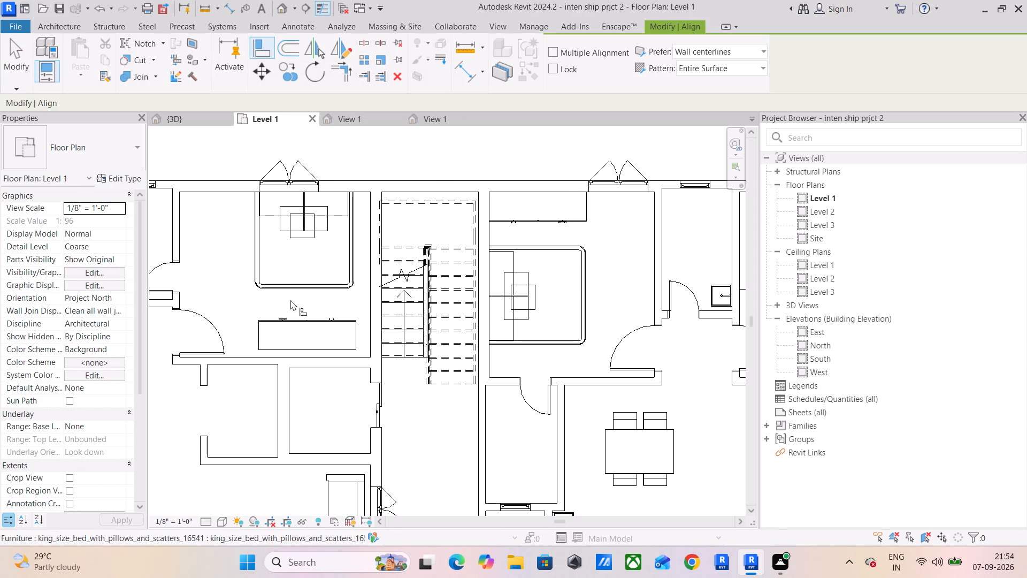
scroll(292, 301, up, 5)
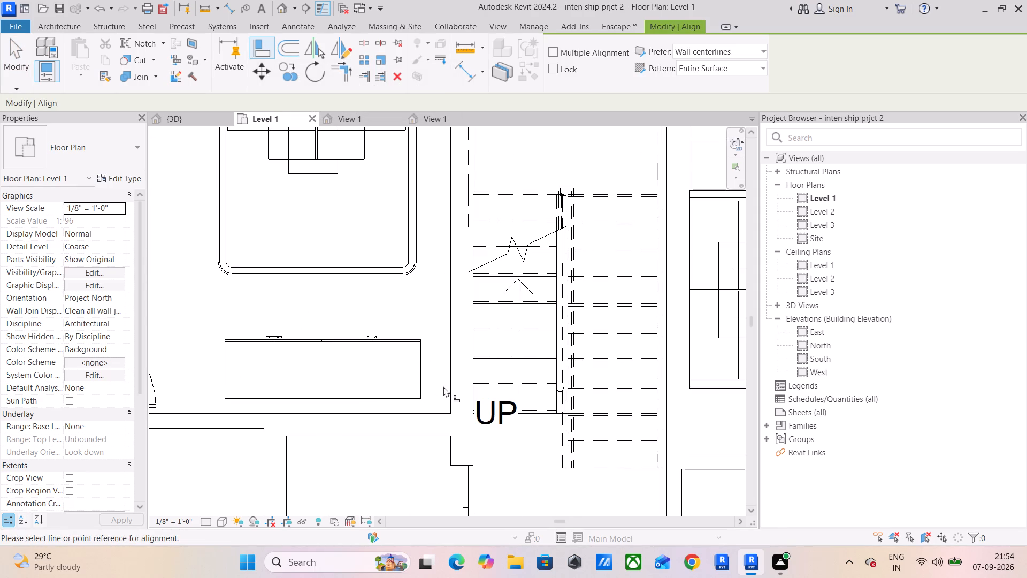
click(443, 386)
click(450, 384)
click(419, 376)
click(390, 412)
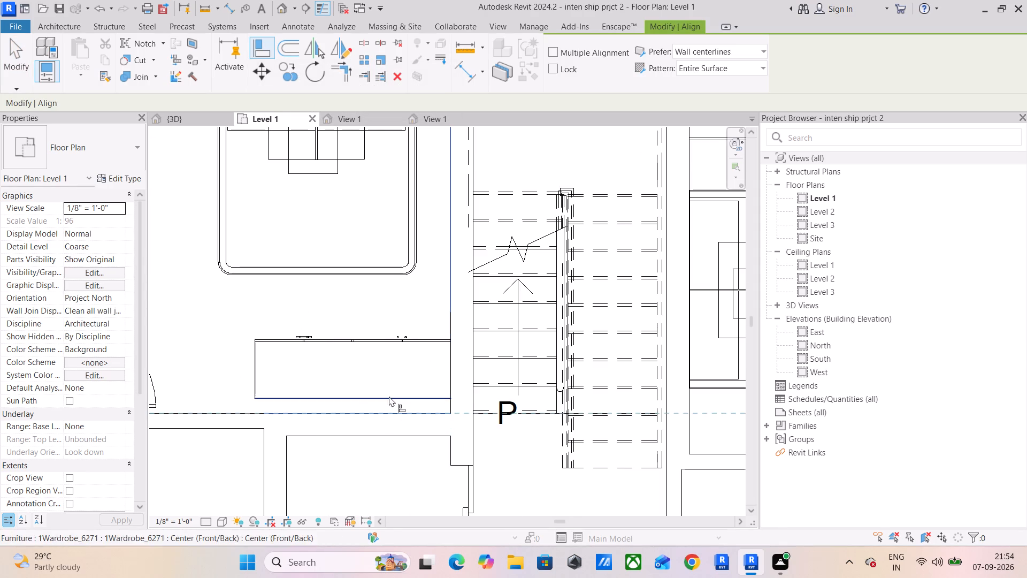
click(389, 396)
key(Escape)
key(Escape)
key(Escape)
key(Escape)
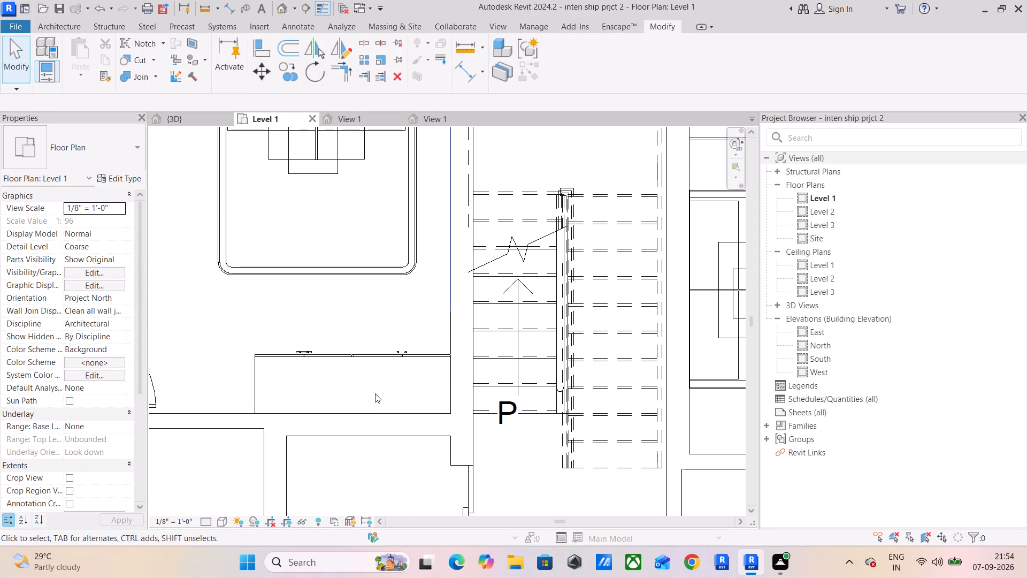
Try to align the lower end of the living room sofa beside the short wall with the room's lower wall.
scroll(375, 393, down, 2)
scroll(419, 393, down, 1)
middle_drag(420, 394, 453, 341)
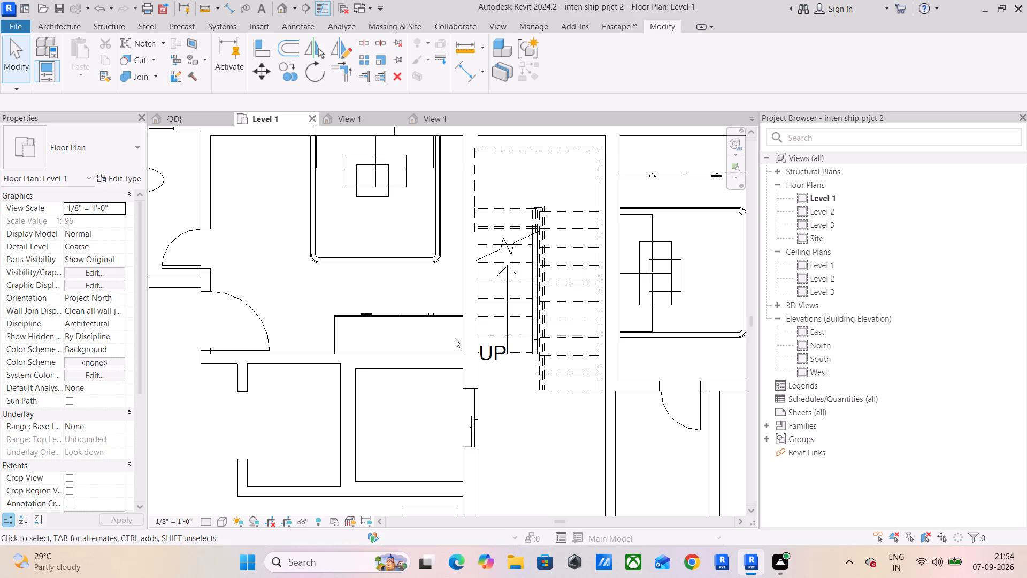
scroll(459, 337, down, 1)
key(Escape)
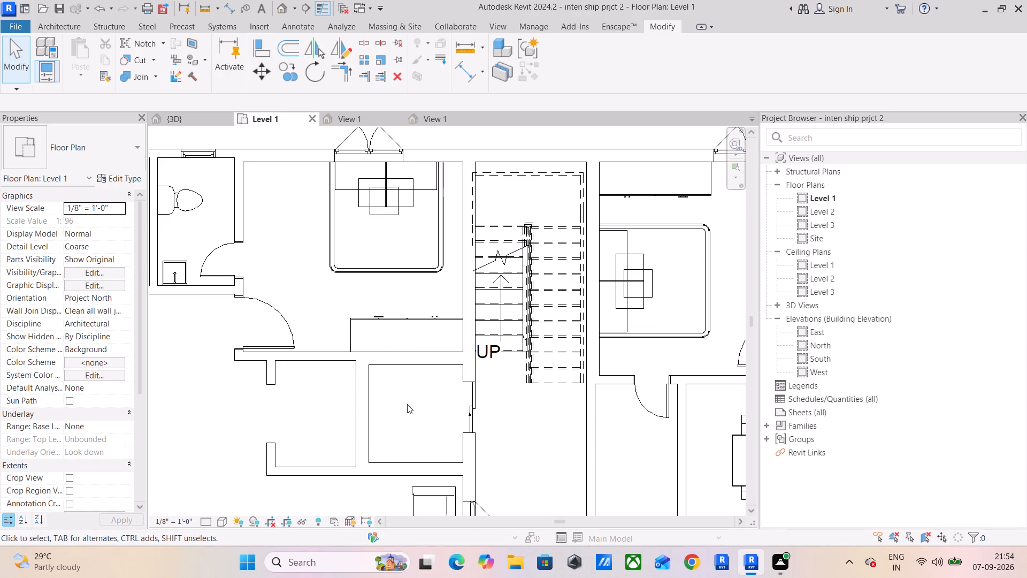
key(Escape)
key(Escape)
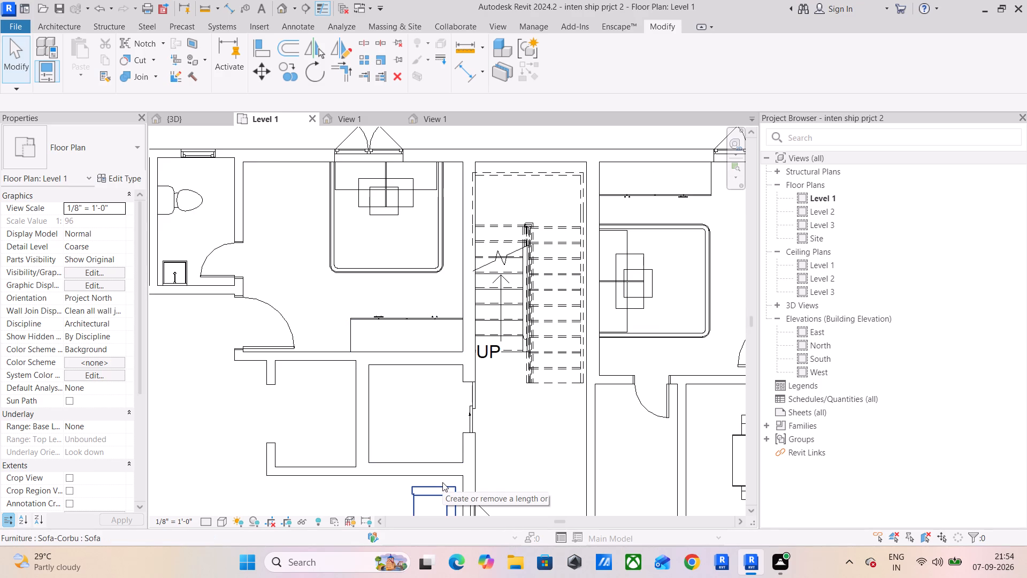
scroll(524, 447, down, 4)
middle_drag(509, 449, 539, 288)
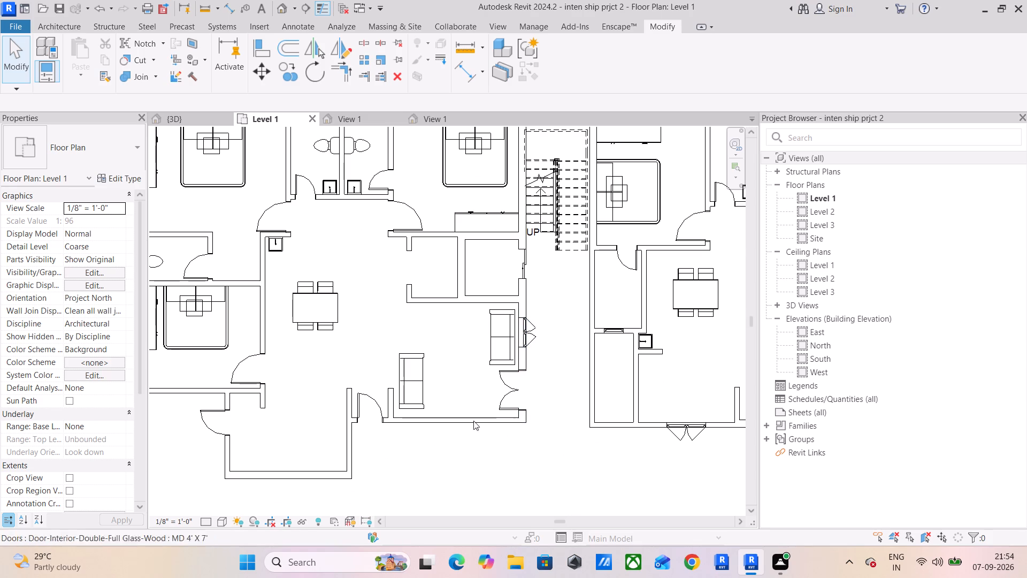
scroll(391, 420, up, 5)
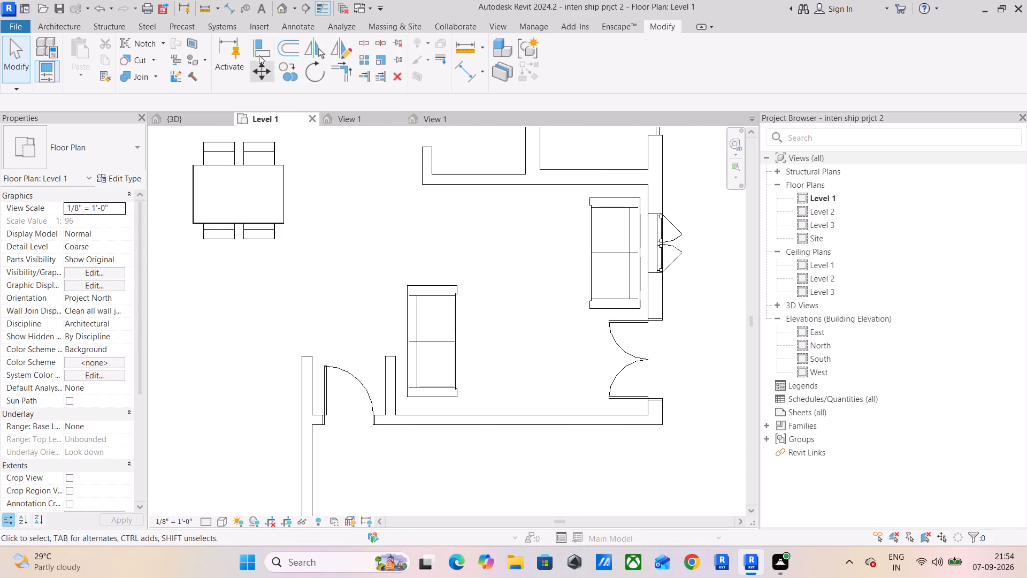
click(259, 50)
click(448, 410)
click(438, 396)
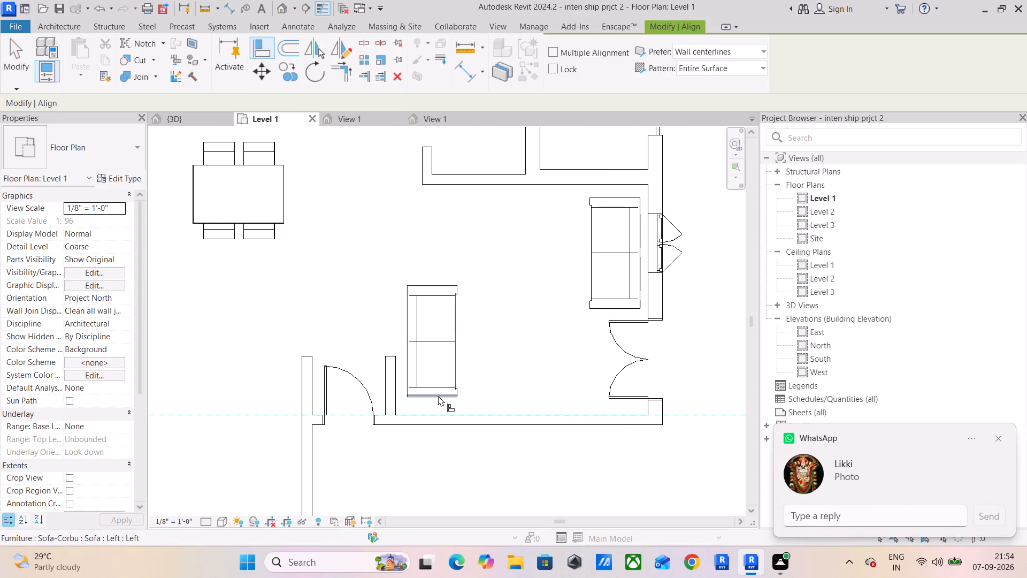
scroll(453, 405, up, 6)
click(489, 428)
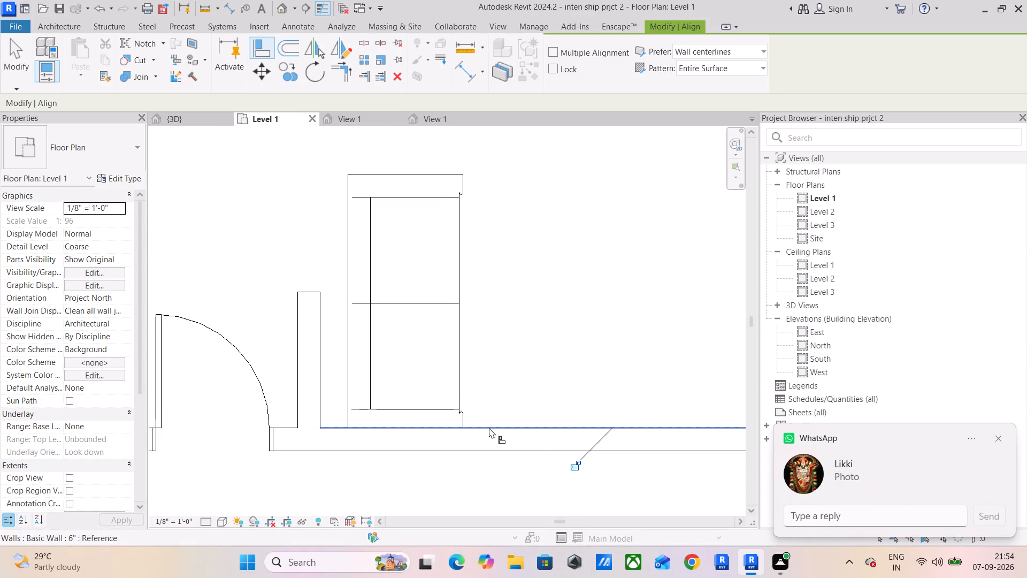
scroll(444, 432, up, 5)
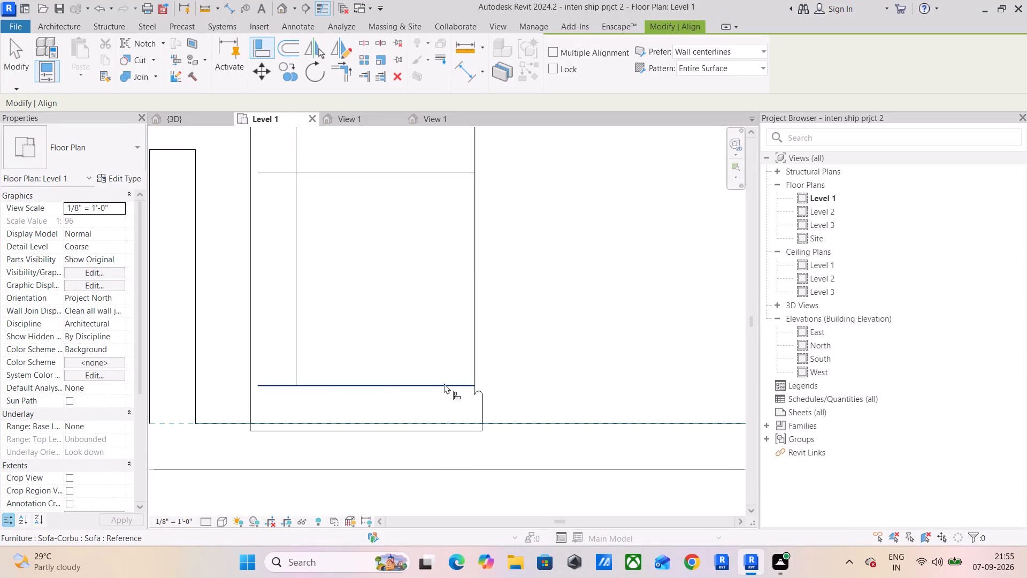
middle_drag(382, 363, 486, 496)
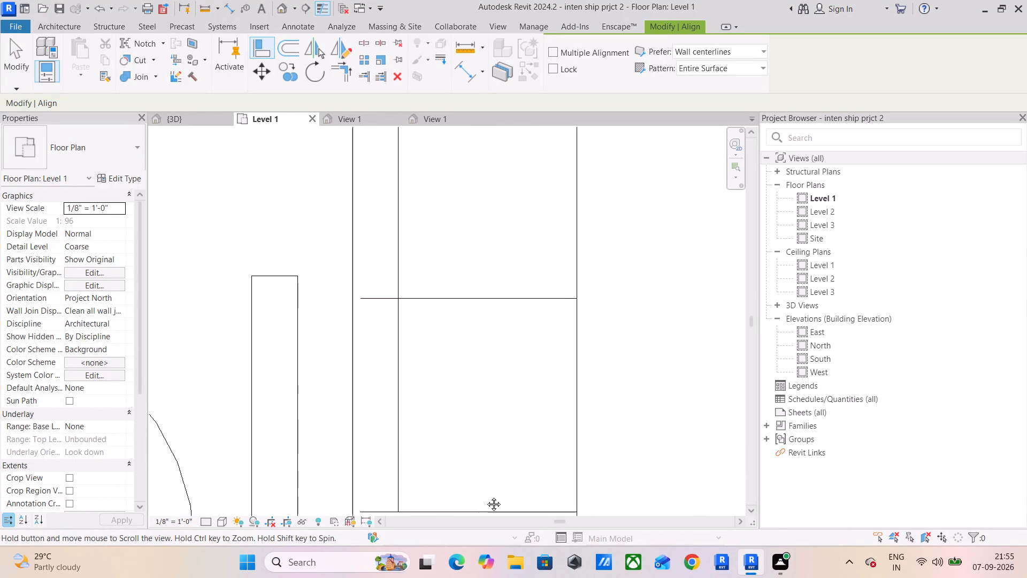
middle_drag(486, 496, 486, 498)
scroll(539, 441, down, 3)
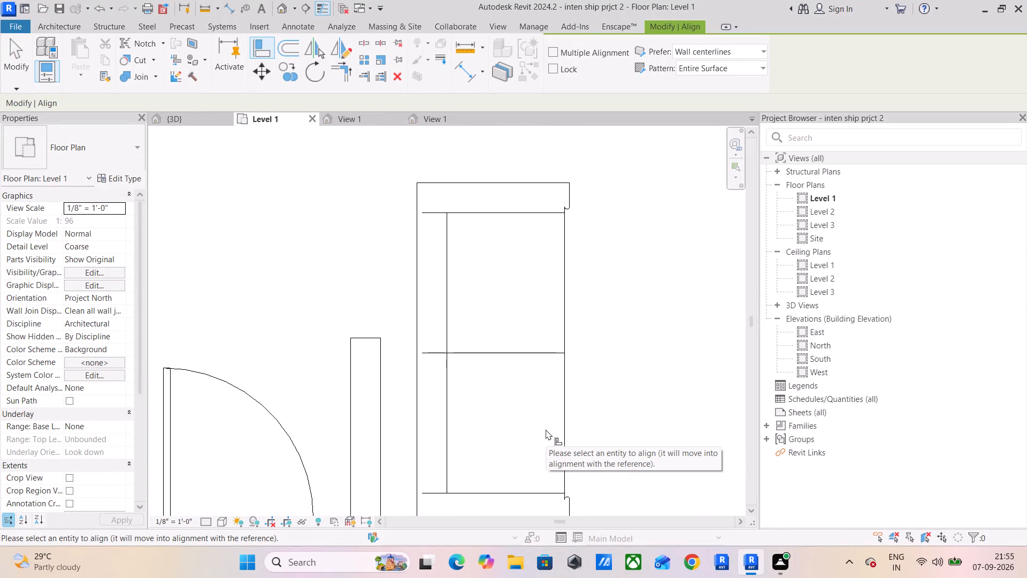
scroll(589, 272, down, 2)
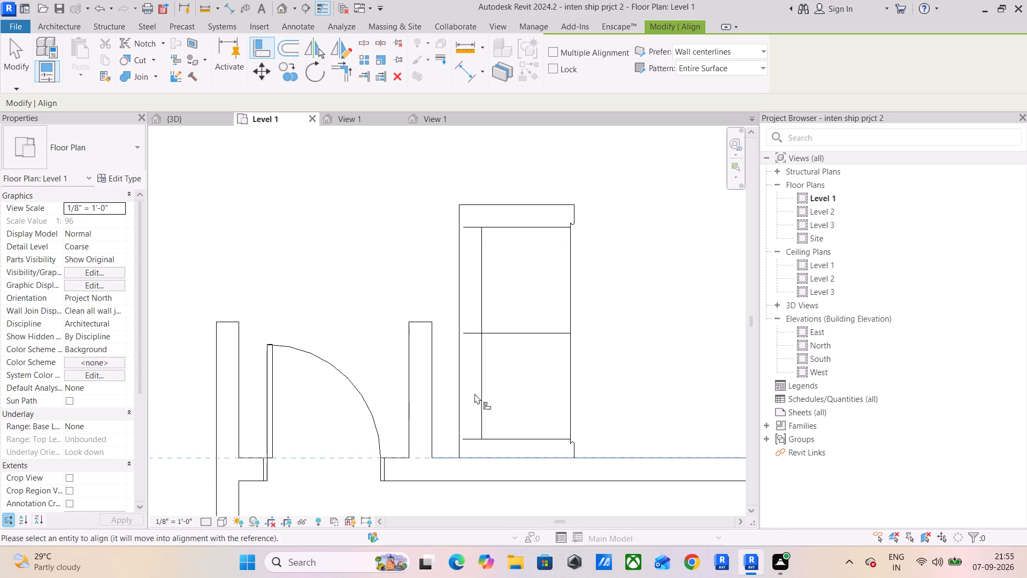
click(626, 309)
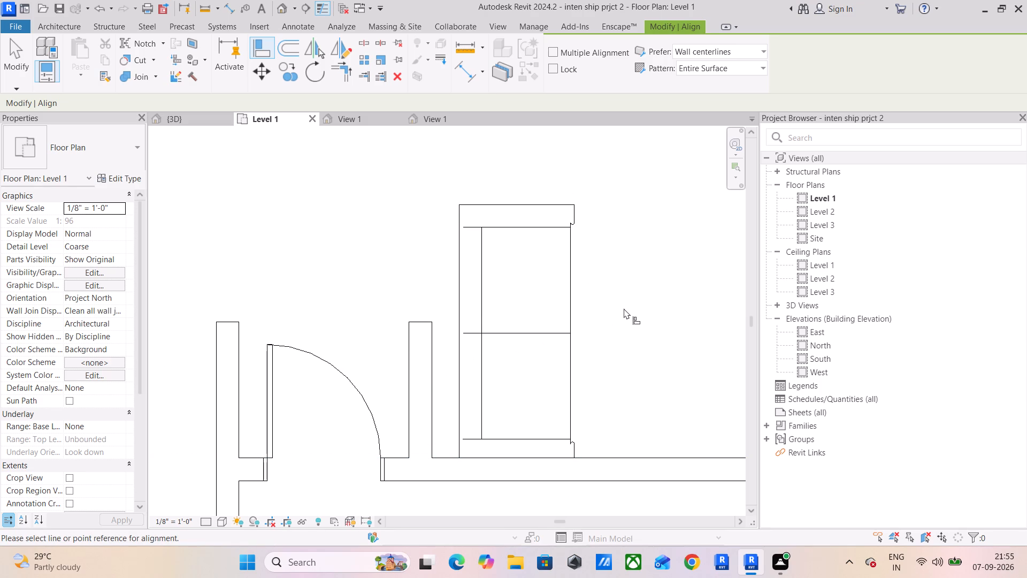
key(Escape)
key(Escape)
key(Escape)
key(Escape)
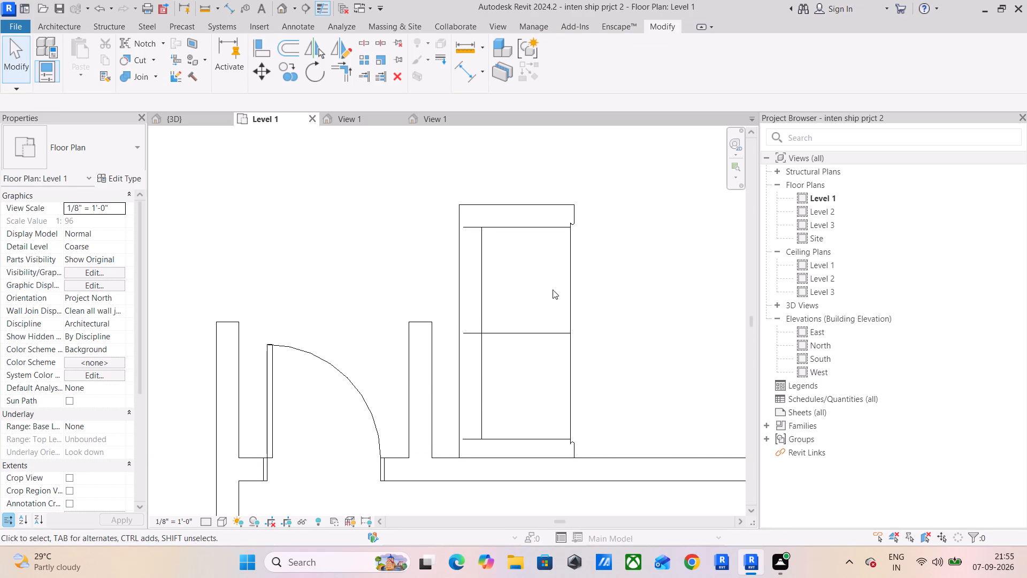
Nudge that sofa off the lower wall, and align its lower end with the lower wall and its back with the short wall.
drag(593, 247, 539, 300)
key(Up)
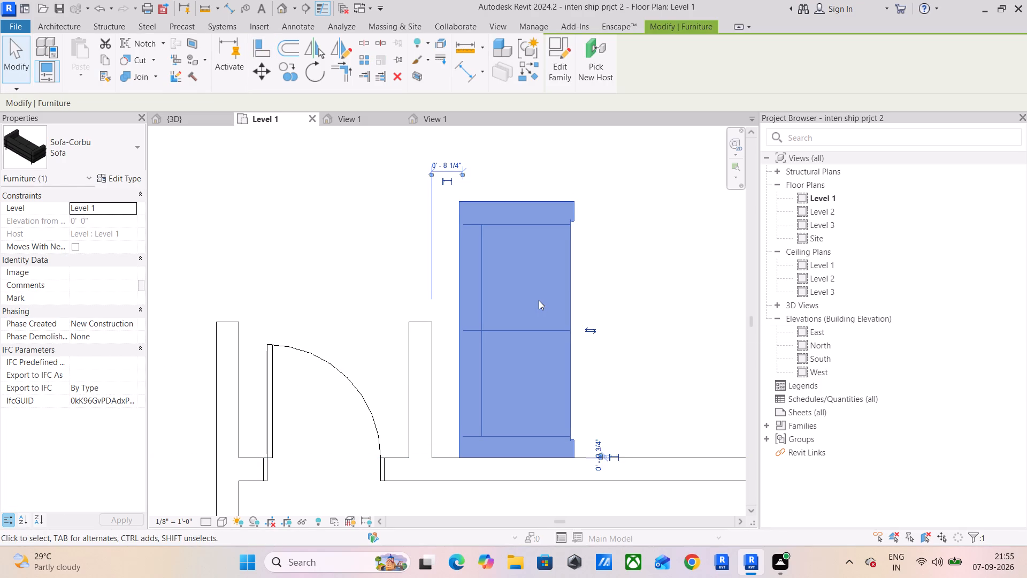
key(Up)
key(Up)
key(Up)
click(715, 353)
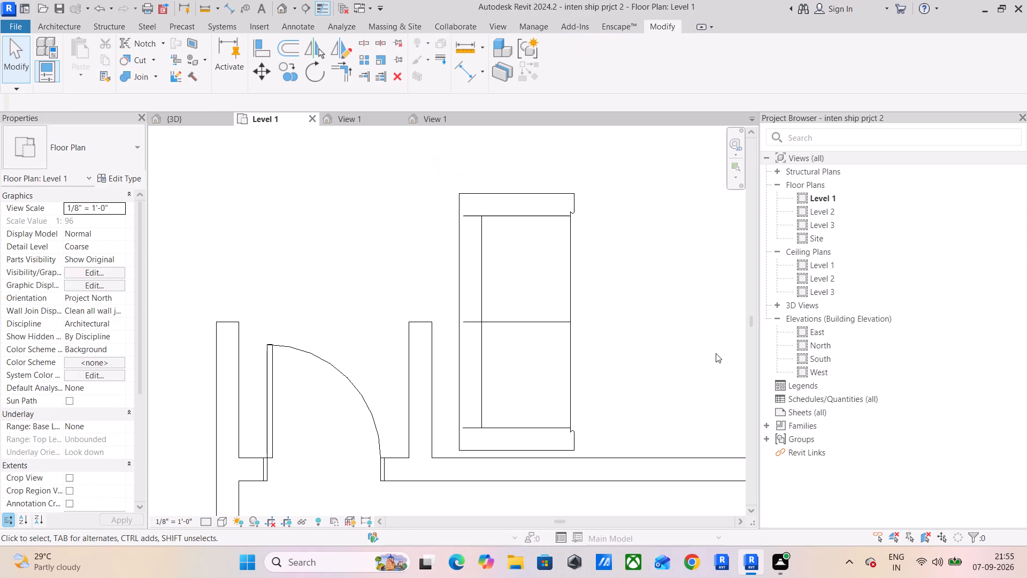
click(267, 54)
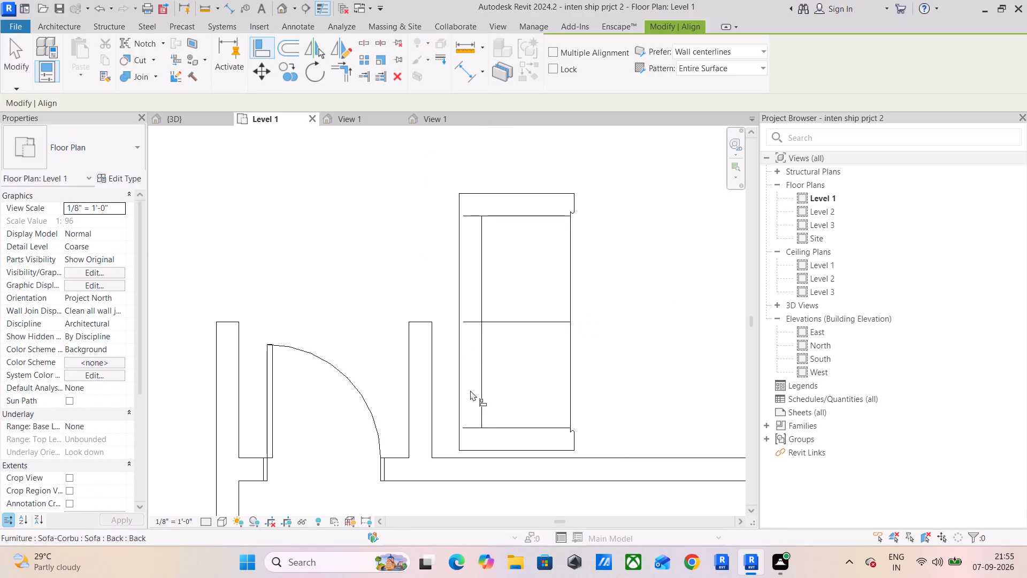
click(513, 458)
scroll(516, 452, up, 6)
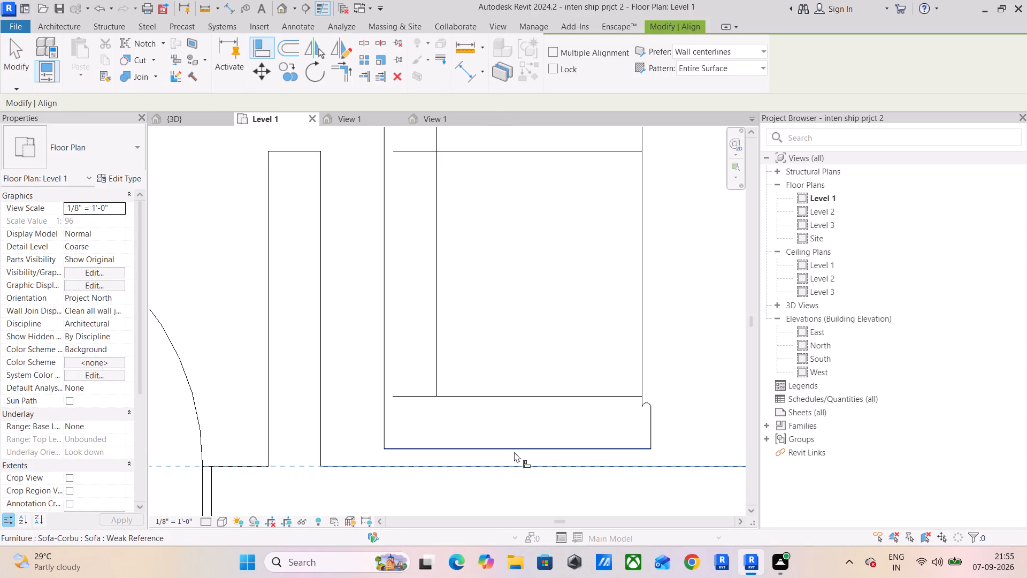
click(511, 453)
click(323, 385)
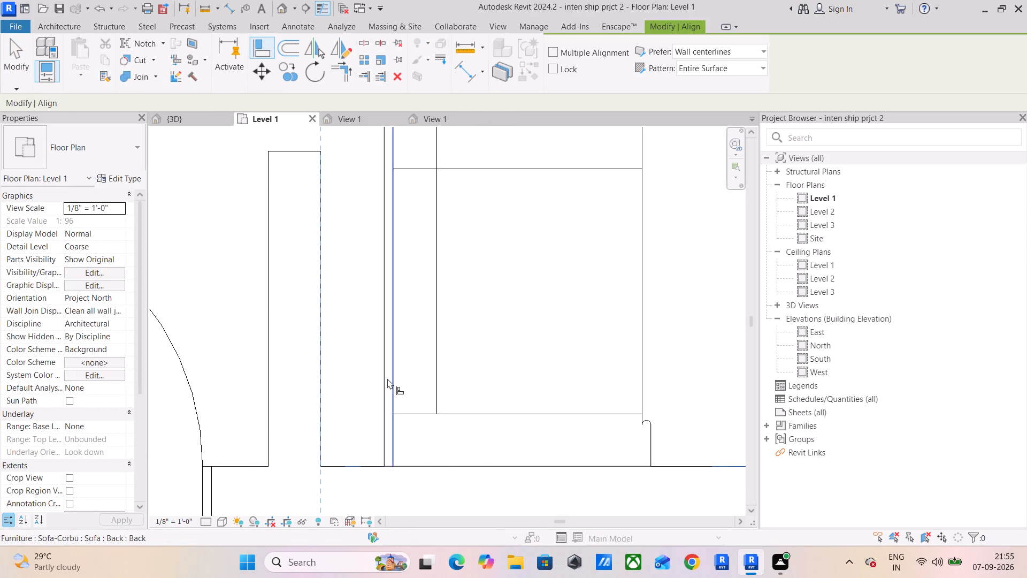
click(382, 377)
Align the back of the other living room sofa with the inner face of the window wall.
scroll(433, 372, down, 4)
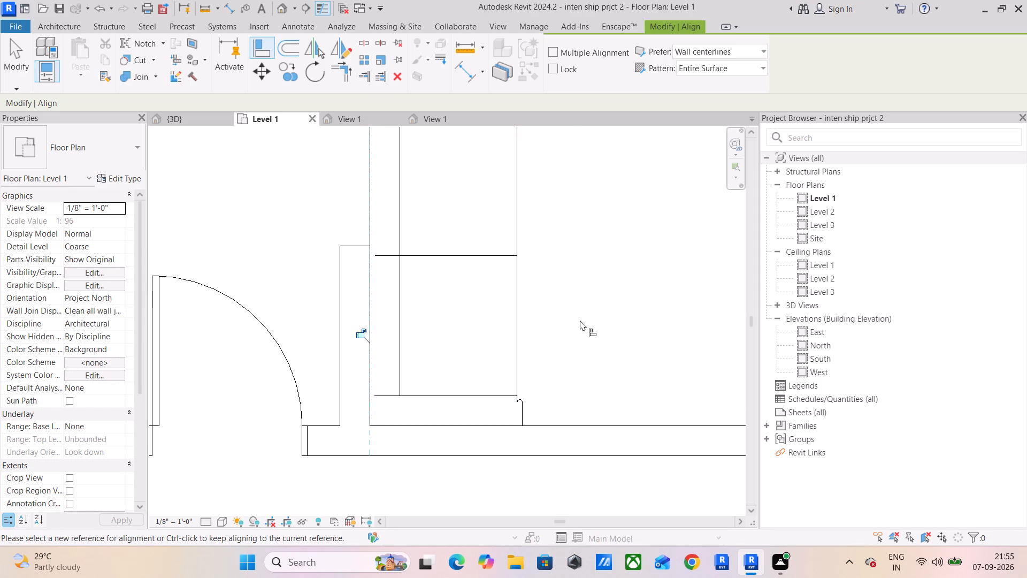
scroll(580, 320, down, 6)
middle_drag(591, 316, 374, 501)
scroll(606, 370, up, 5)
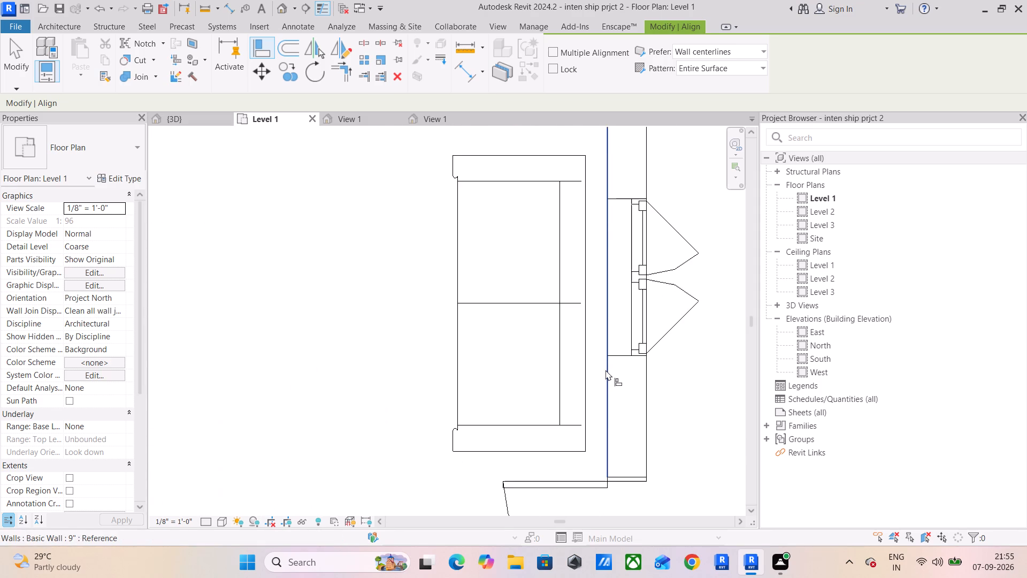
click(606, 370)
click(590, 369)
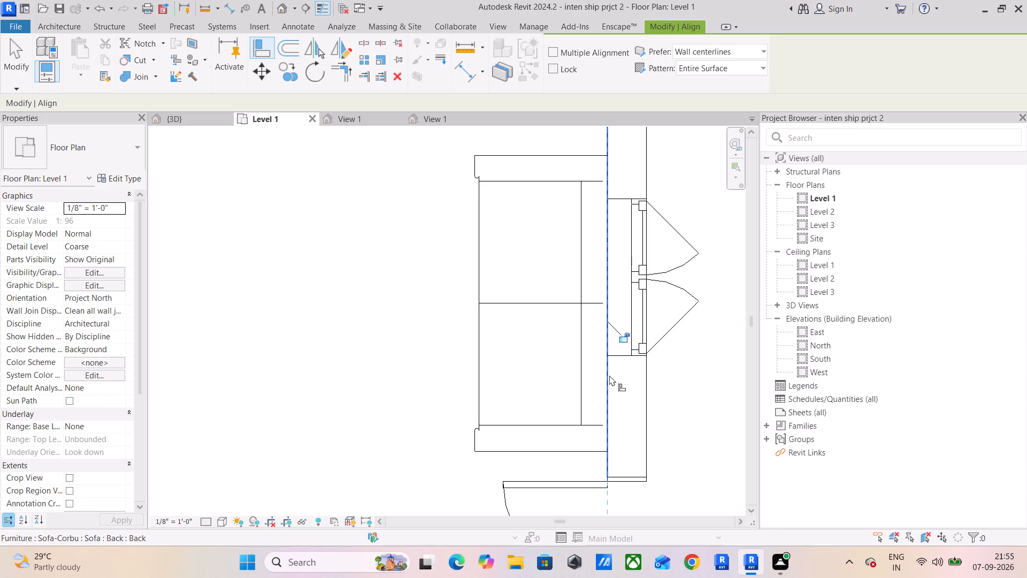
Align the lower end of the window-wall sofa with the adjacent edge of the double glass door.
scroll(611, 374, down, 3)
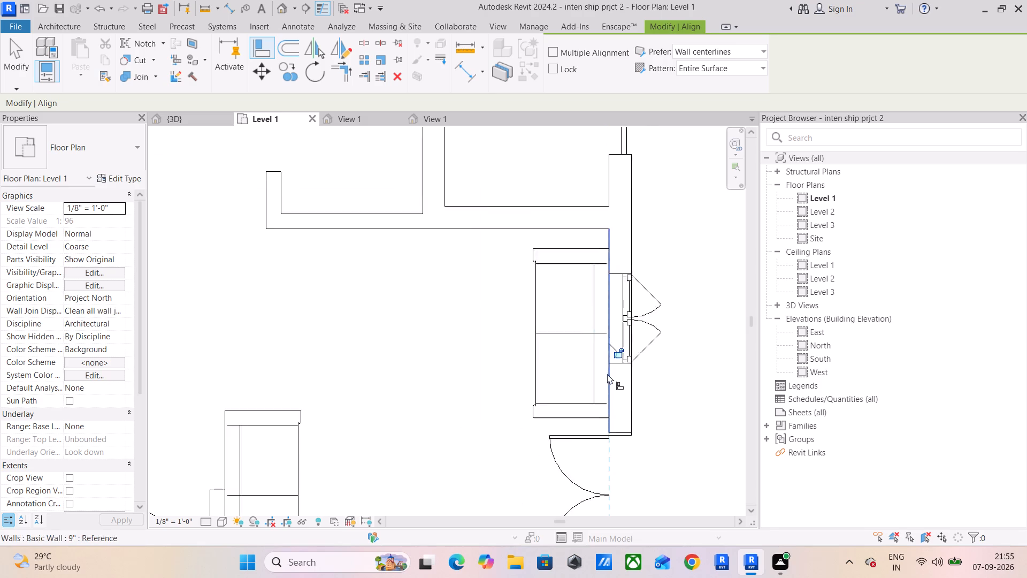
scroll(607, 374, down, 2)
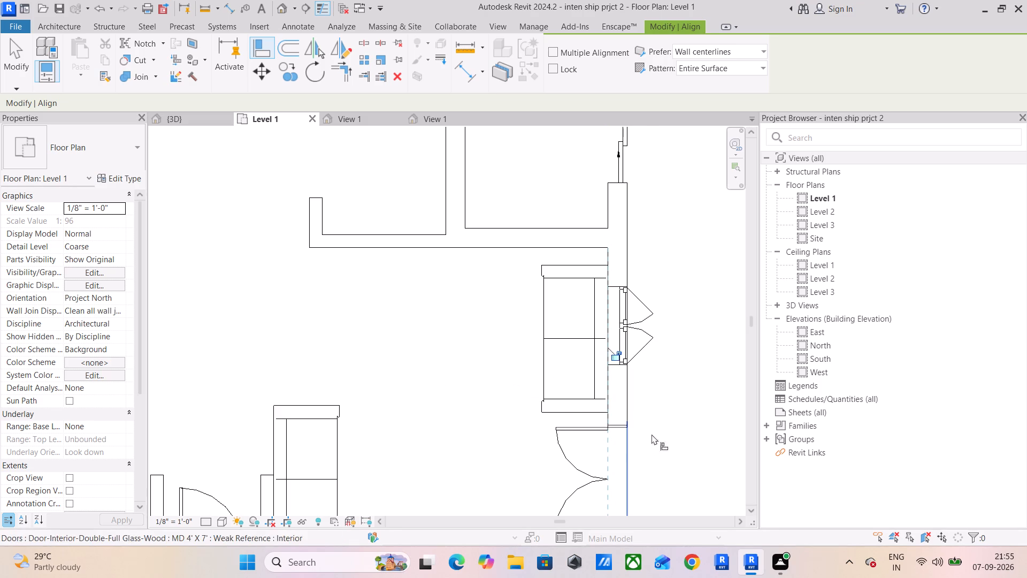
scroll(602, 417, up, 10)
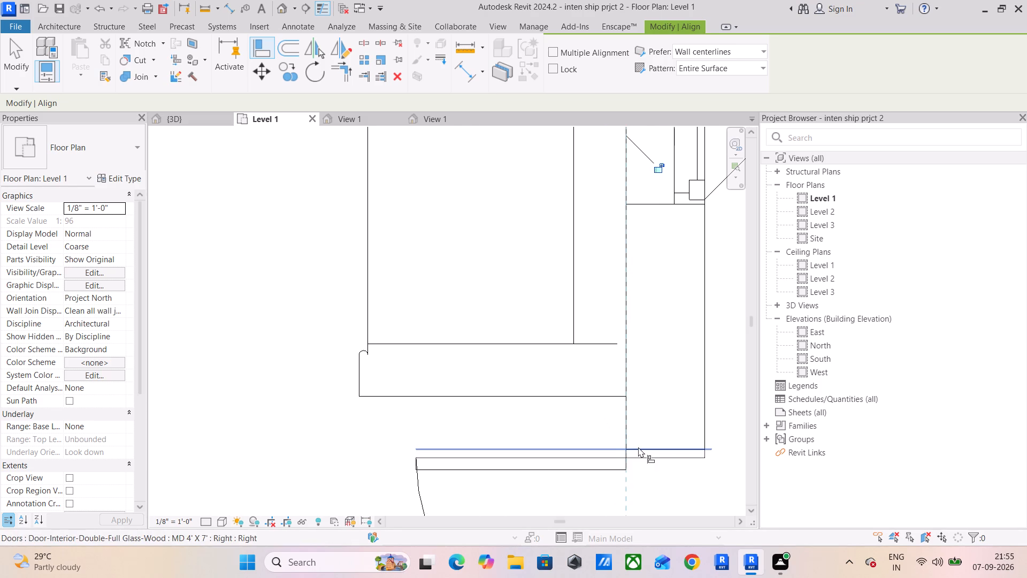
click(638, 447)
click(570, 393)
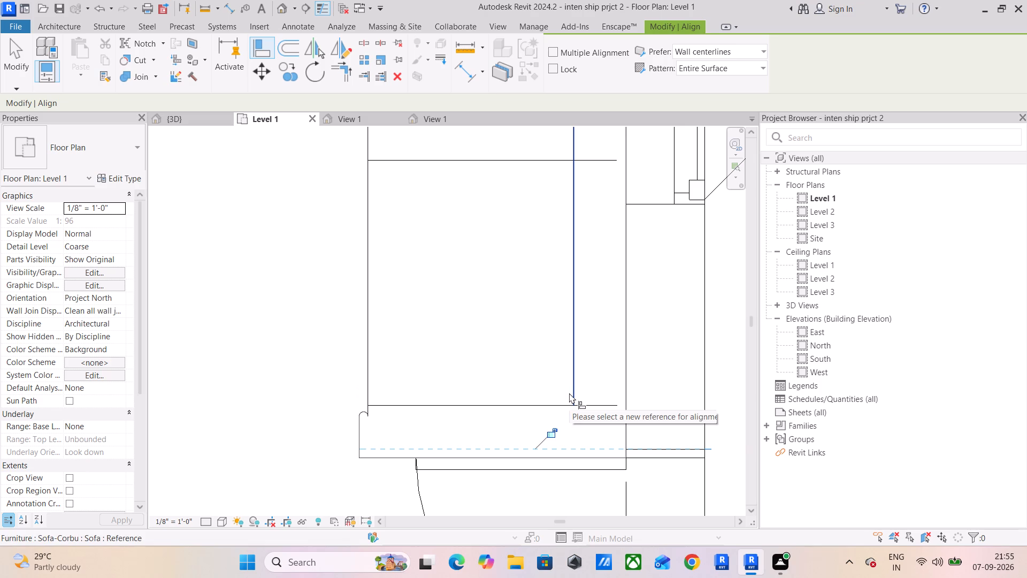
key(Escape)
key(Escape)
key(Escape)
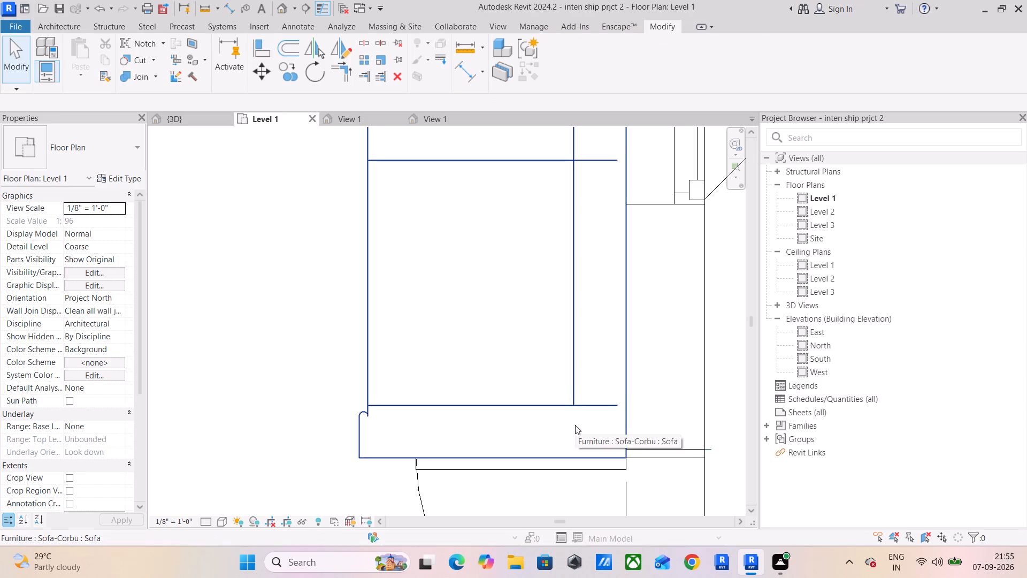
Nudge the window-wall sofa slightly along the wall, away from the double door.
click(513, 414)
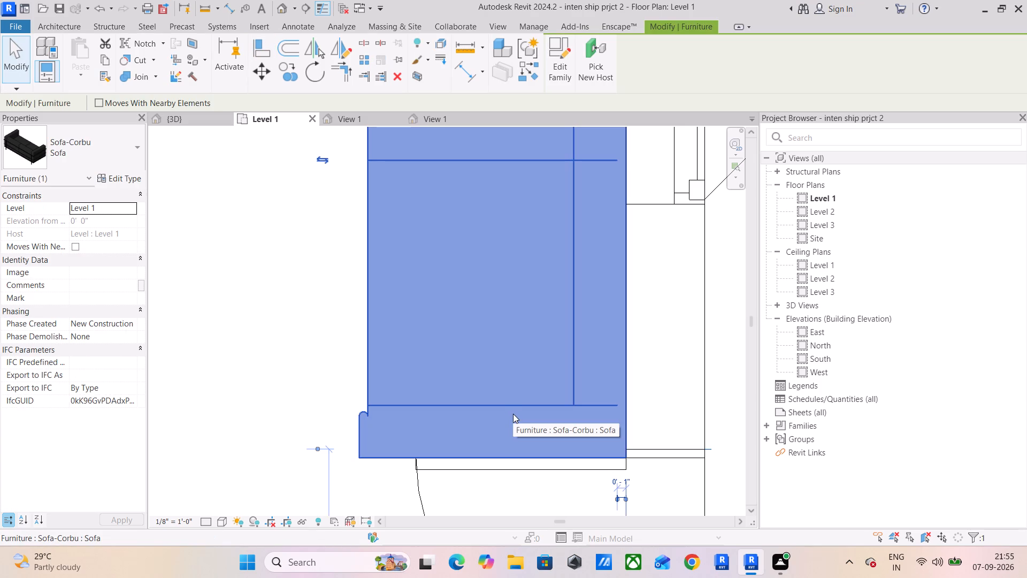
key(Up)
key(Up)
key(Up)
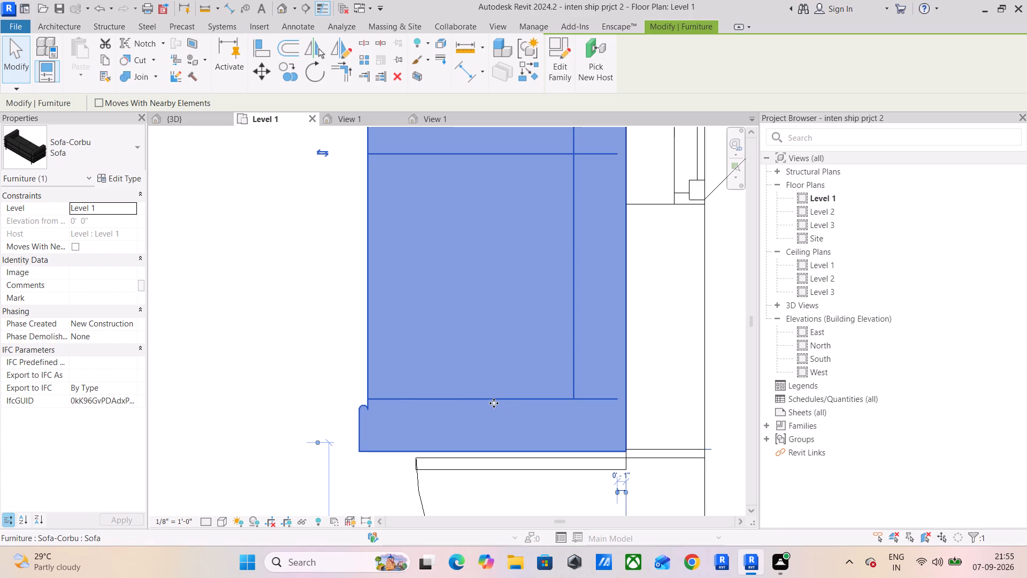
click(222, 338)
Start placing a component and browse the plumbing Fixtures library's Sinks folder for a family to load.
scroll(388, 318, down, 5)
middle_drag(367, 317, 435, 483)
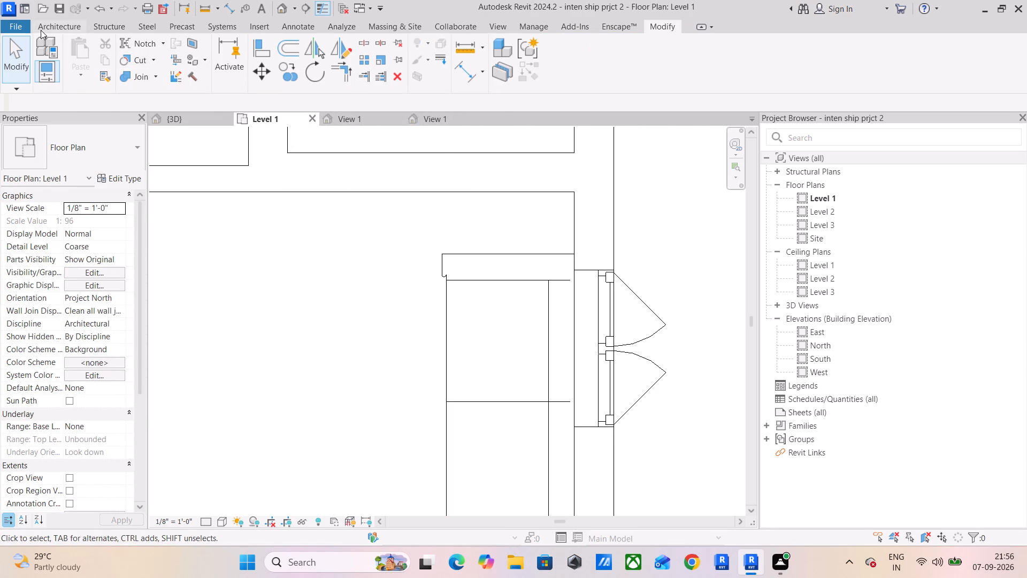
click(61, 26)
click(142, 69)
click(157, 99)
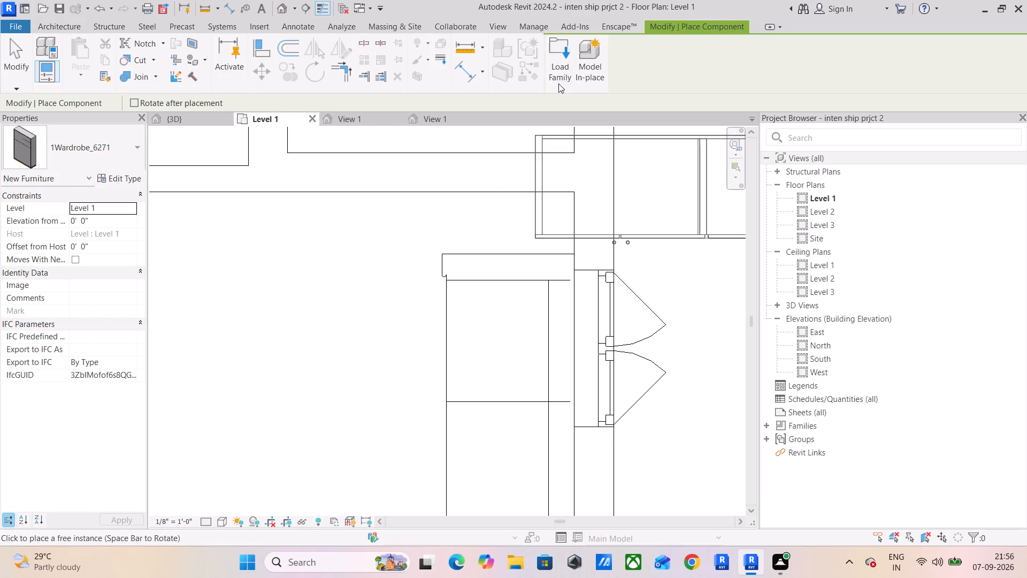
click(561, 52)
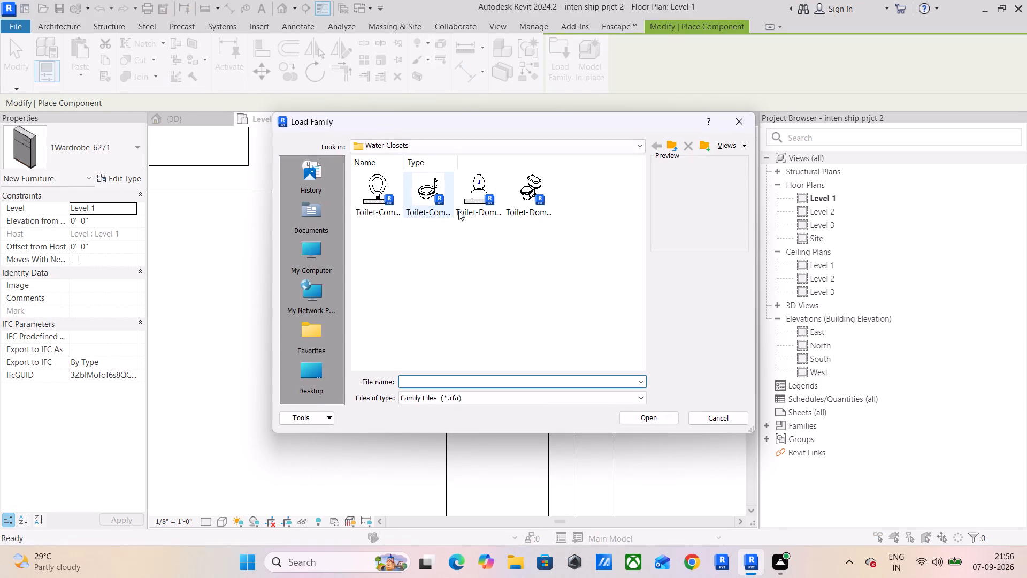
click(671, 147)
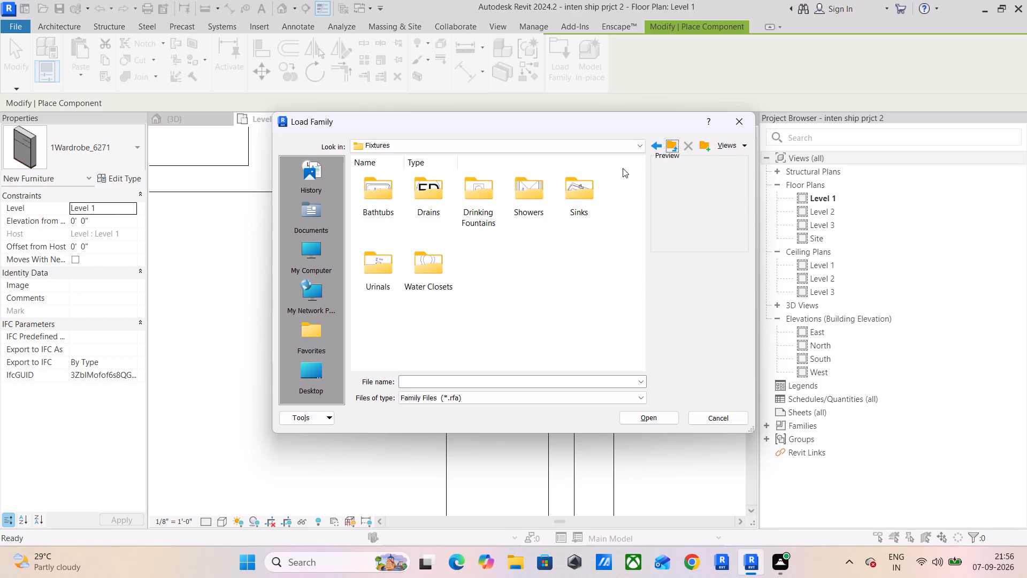
double_click(572, 195)
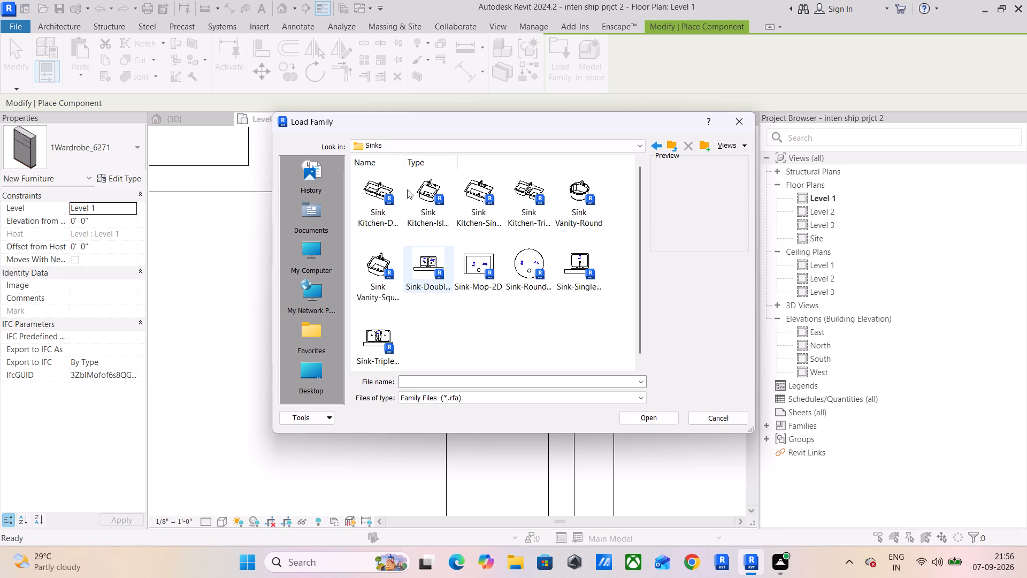
click(675, 147)
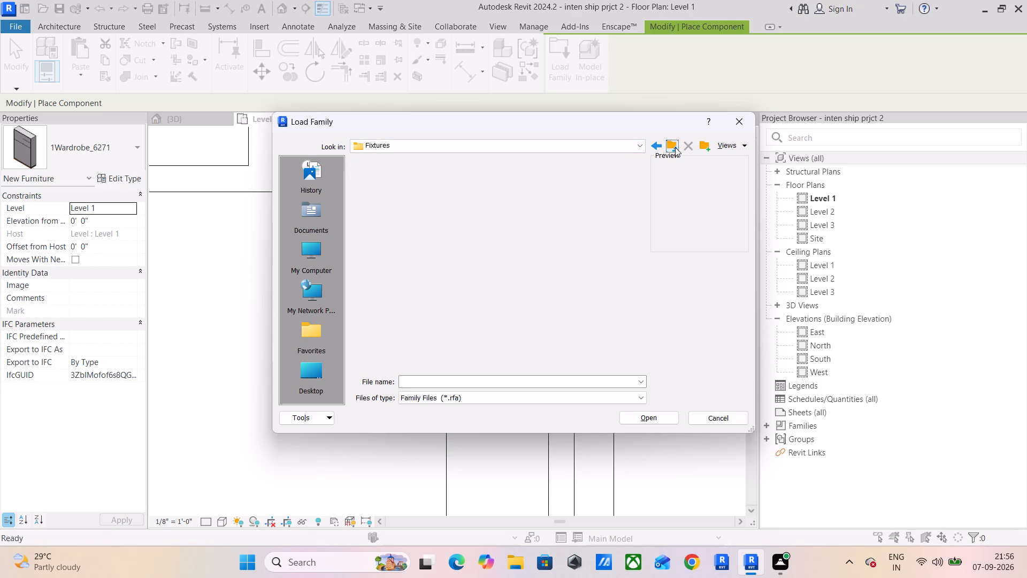
Go up to the US family library and look through its category folders for another family to load.
click(675, 147)
click(675, 147)
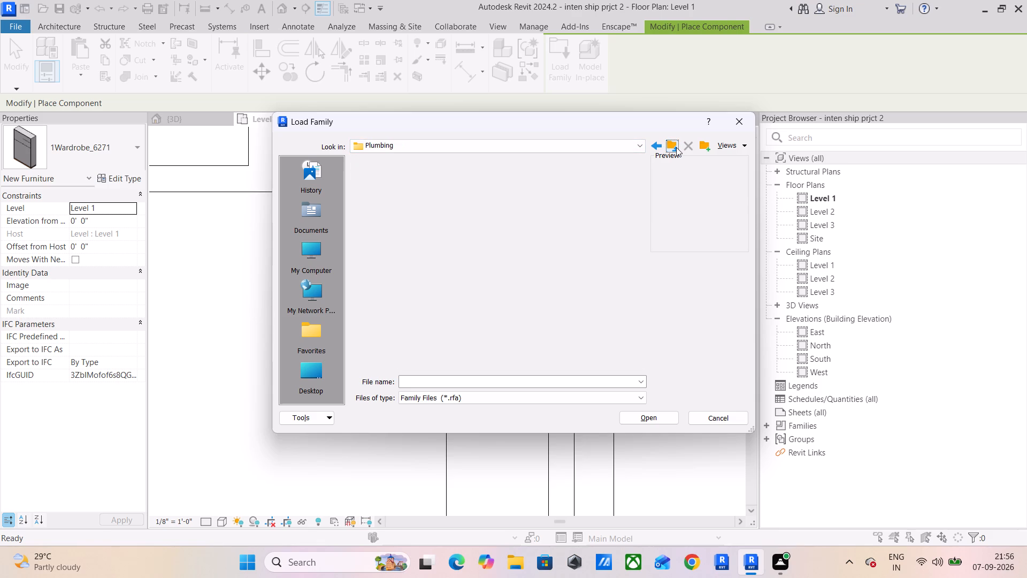
click(676, 147)
scroll(457, 238, down, 6)
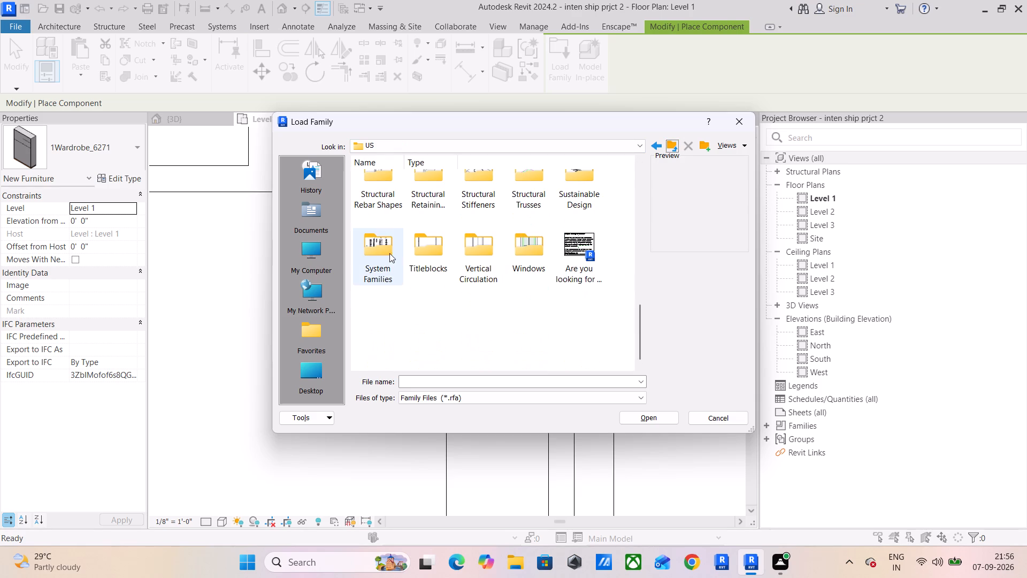
scroll(516, 252, up, 1)
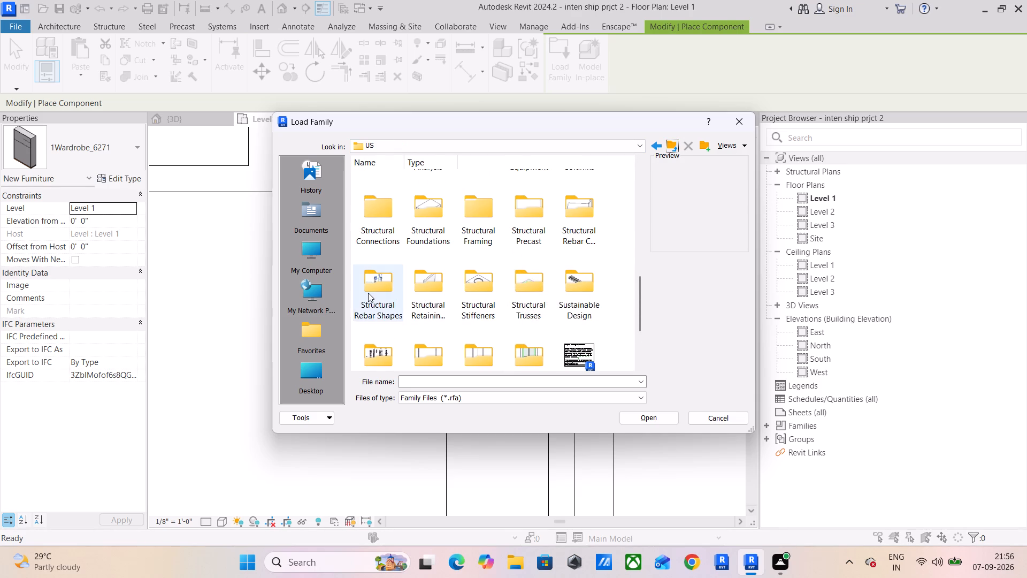
scroll(369, 293, up, 1)
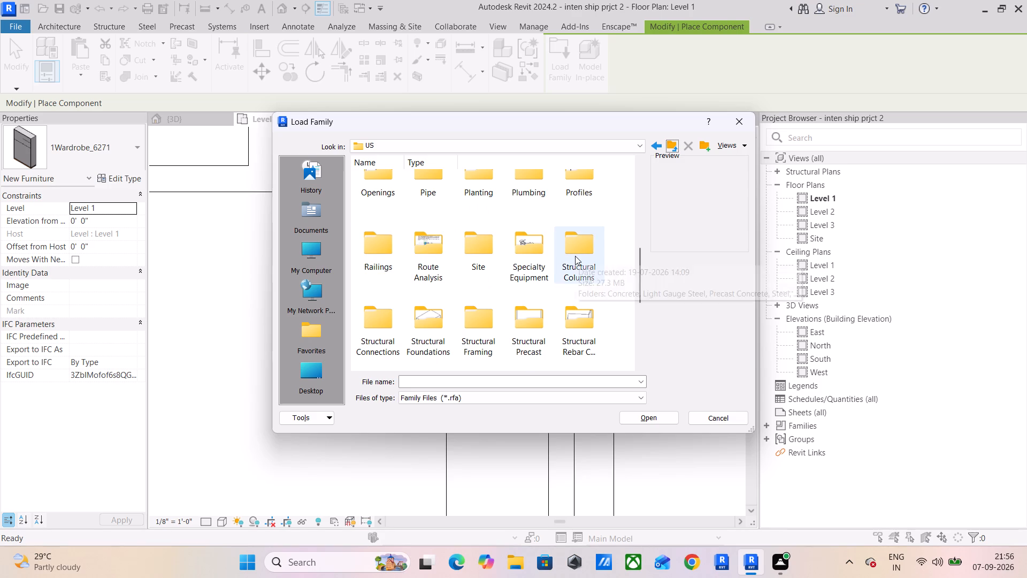
scroll(575, 256, up, 1)
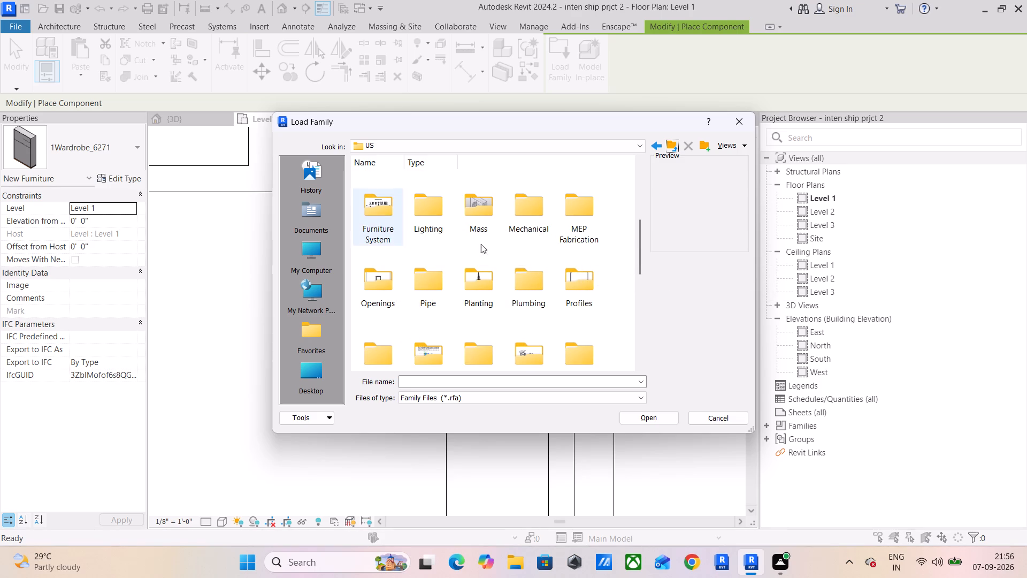
scroll(526, 208, up, 1)
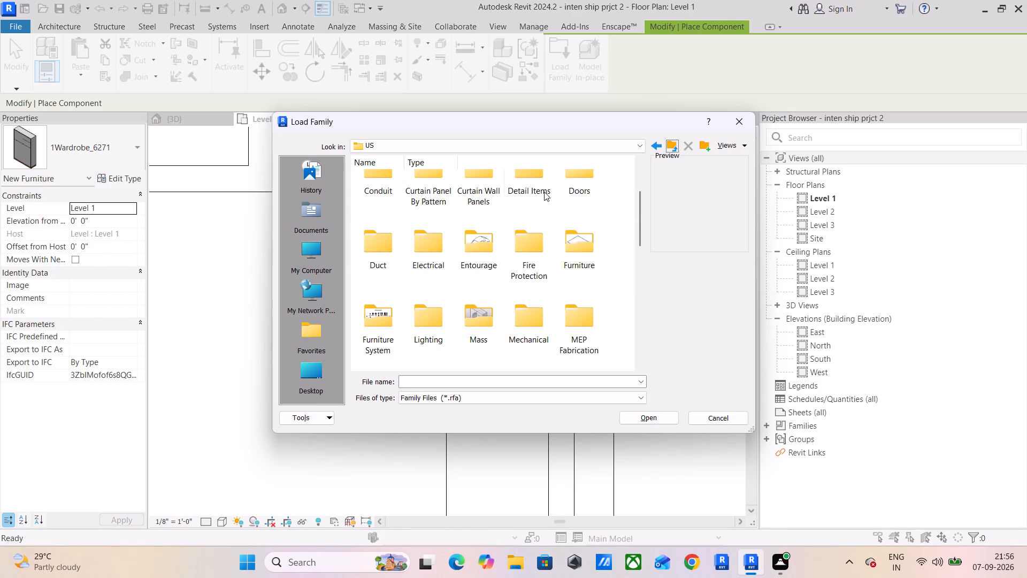
scroll(531, 225, up, 1)
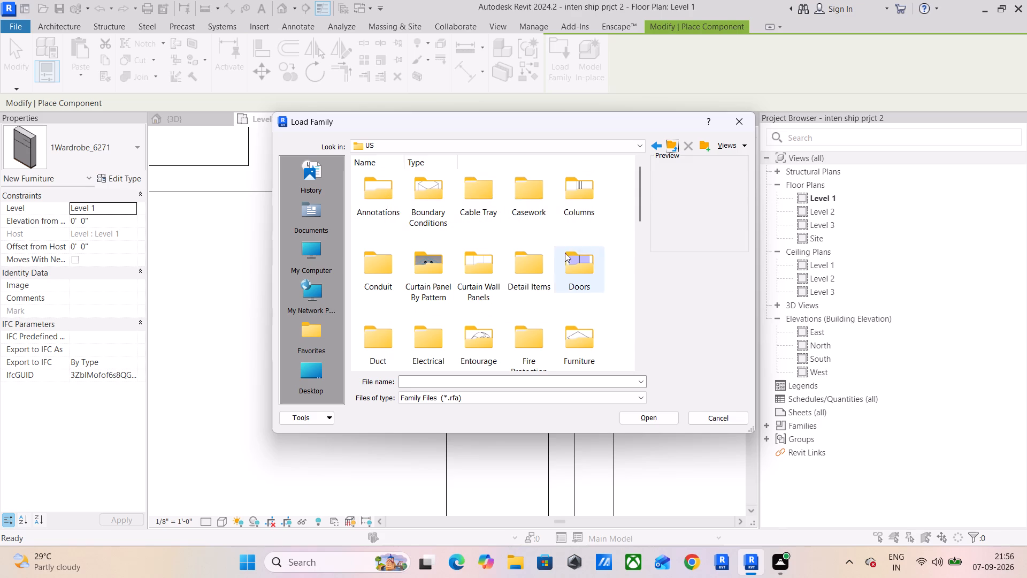
scroll(568, 221, down, 8)
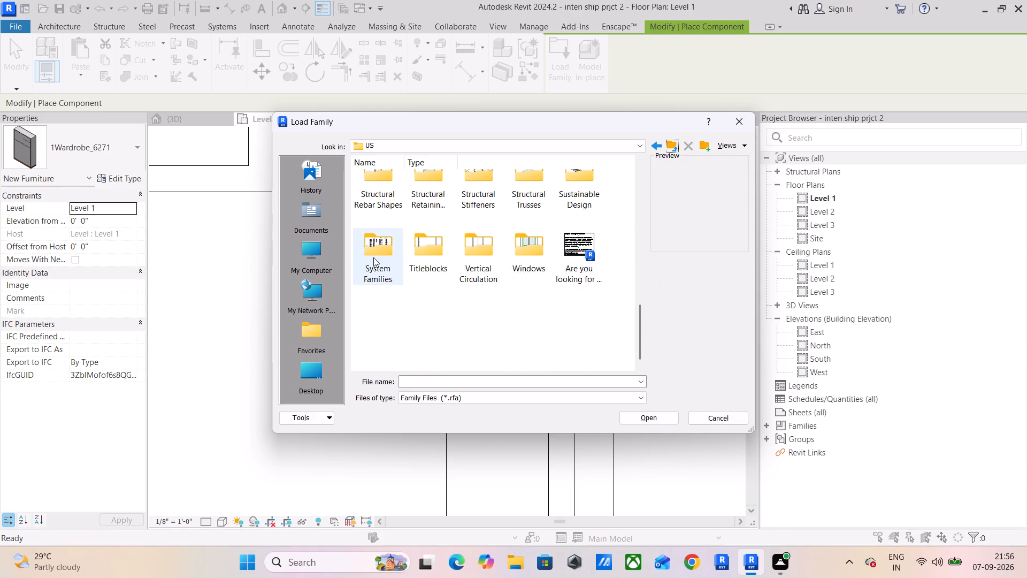
scroll(373, 257, up, 1)
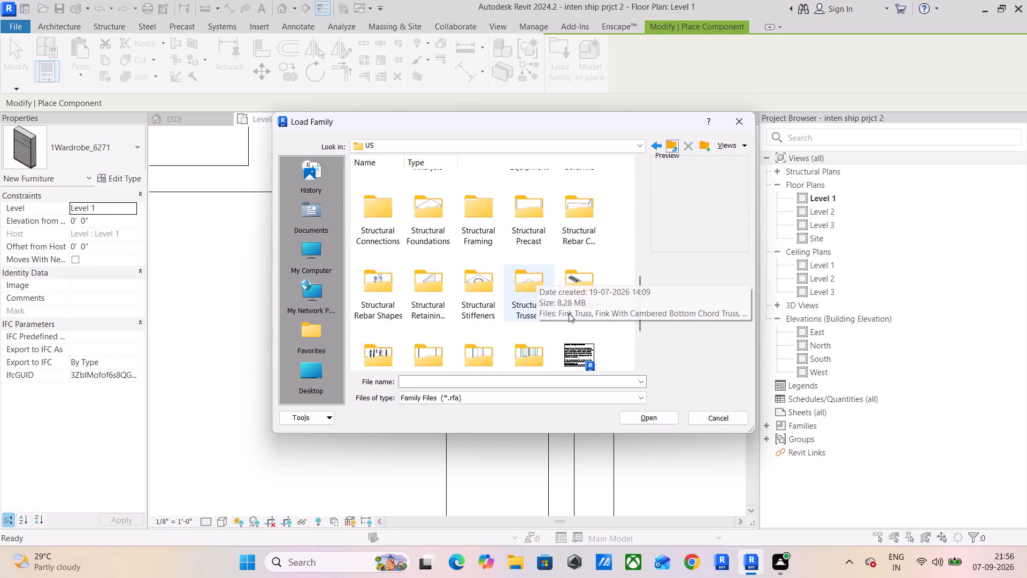
scroll(539, 283, up, 1)
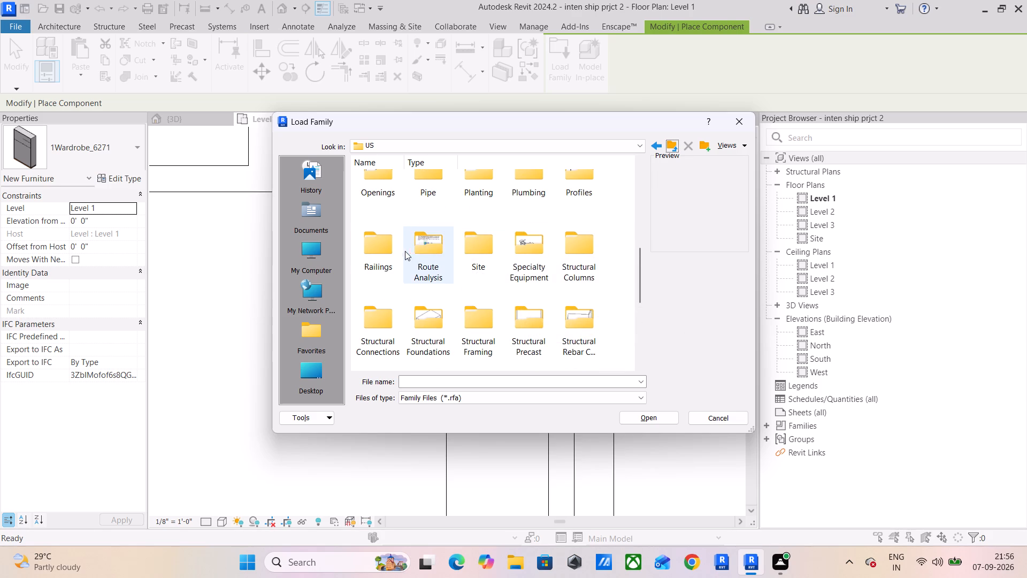
scroll(433, 249, up, 1)
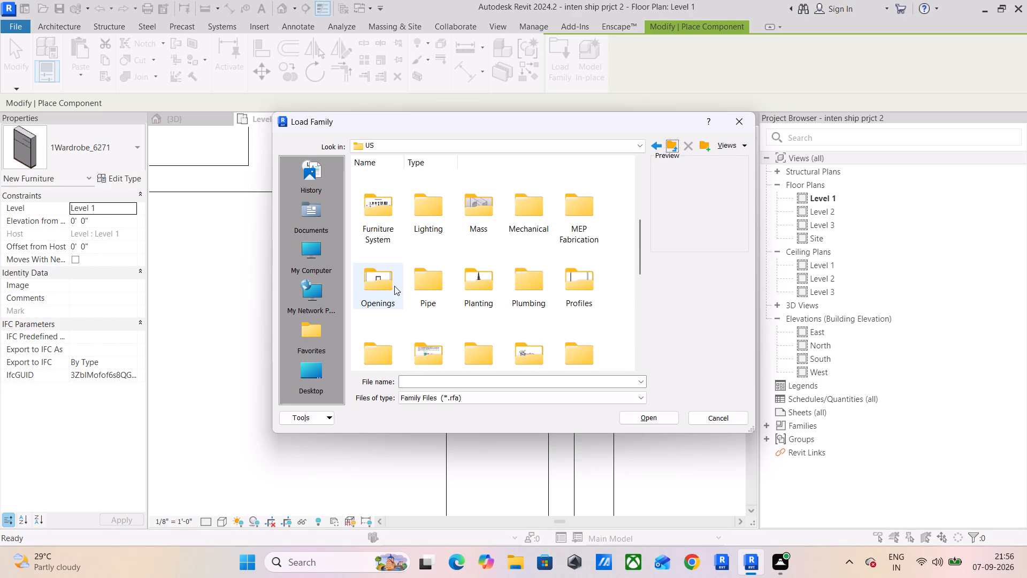
Examine the Profiles and Detail Items folders of the US library for a suitable family.
double_click(579, 285)
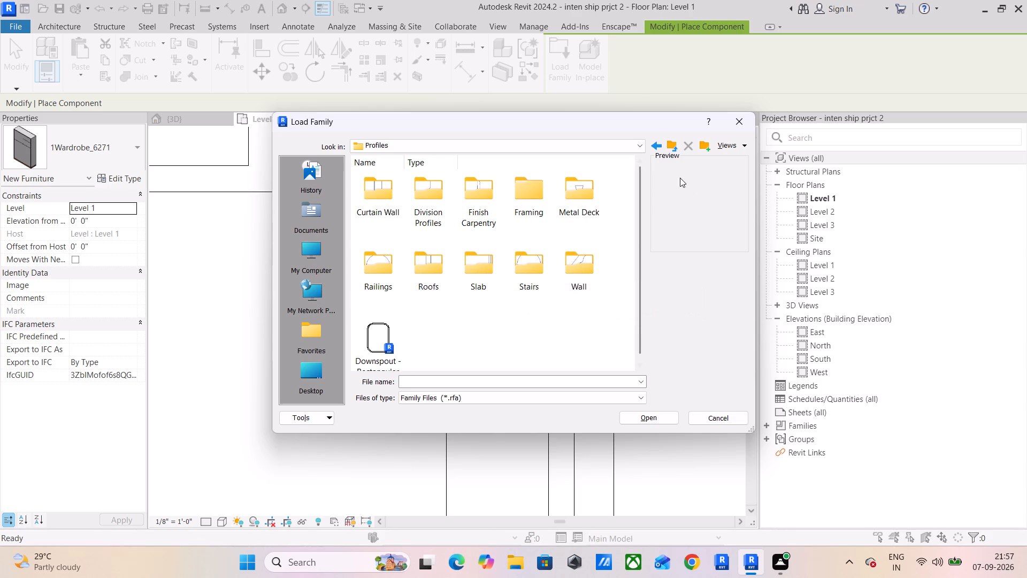
click(669, 145)
scroll(559, 250, up, 1)
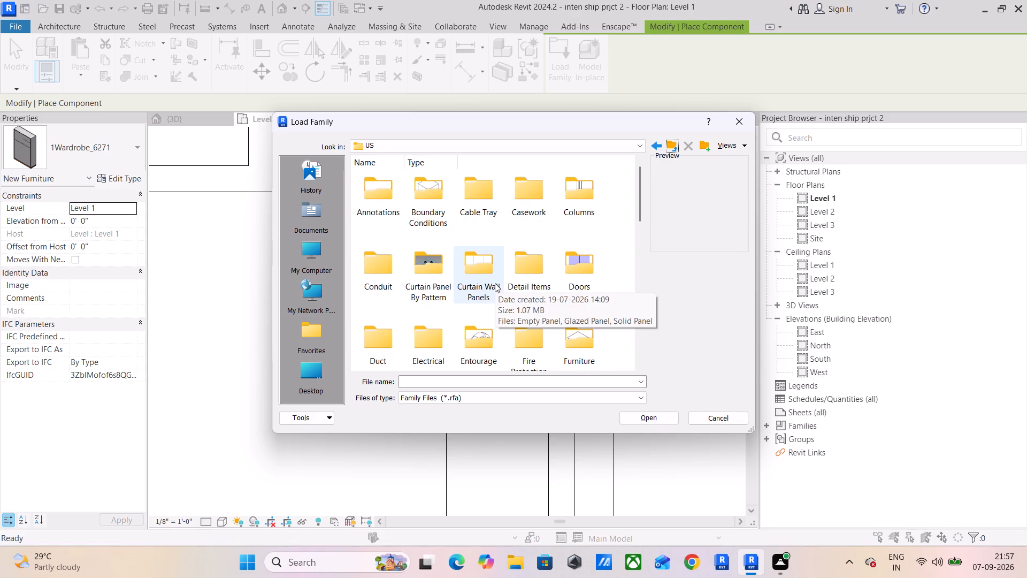
double_click(535, 267)
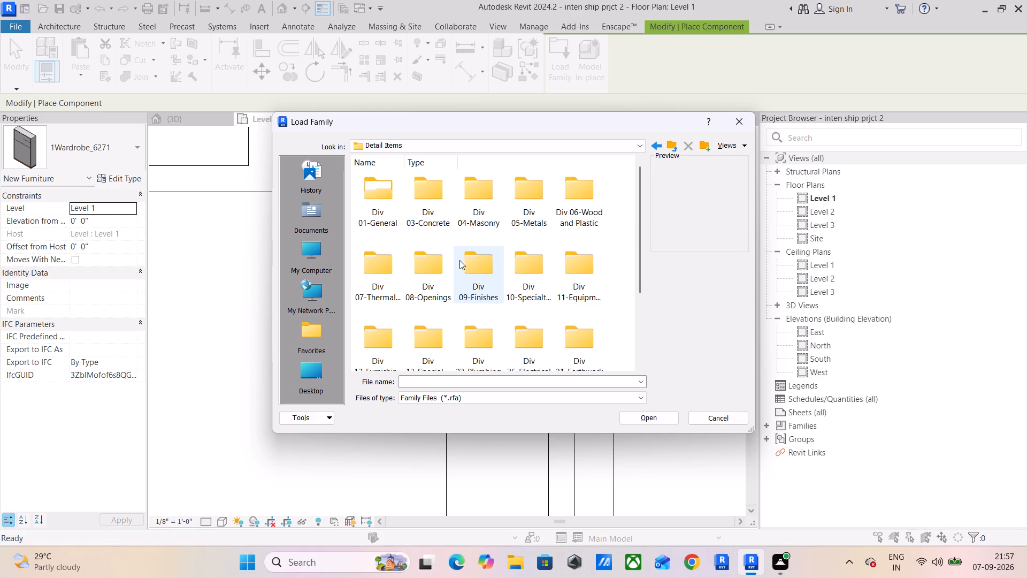
scroll(564, 266, down, 1)
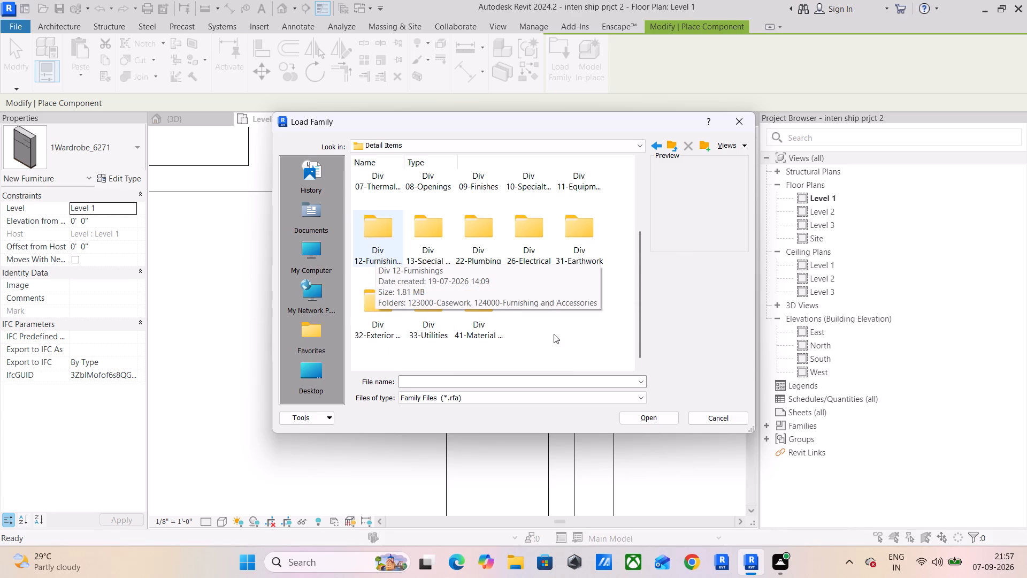
click(580, 331)
scroll(518, 253, up, 1)
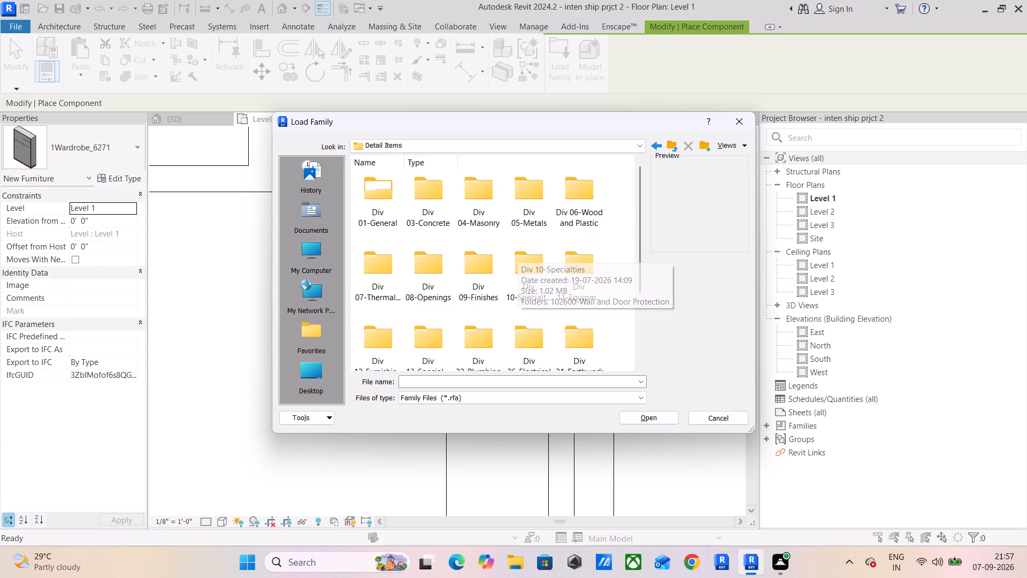
click(671, 146)
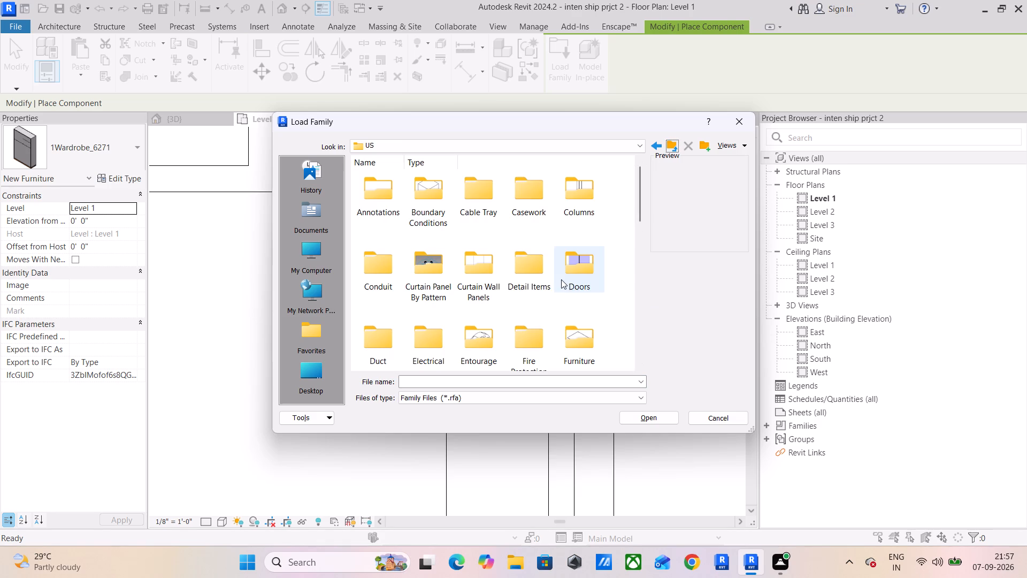
Examine the Storage families in the Furniture System folder, and return to the US library to continue searching the category folders.
scroll(498, 278, down, 1)
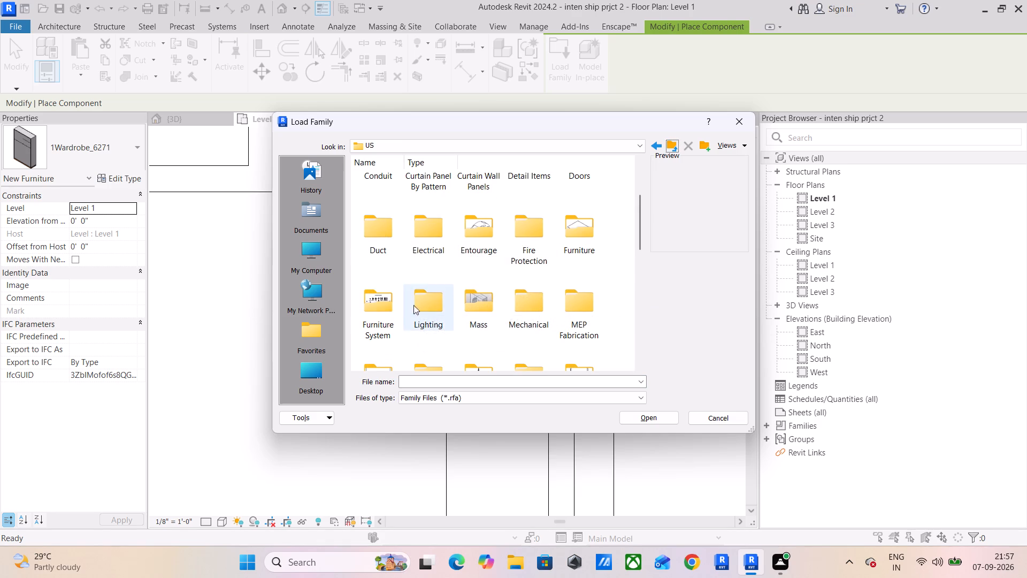
double_click(395, 302)
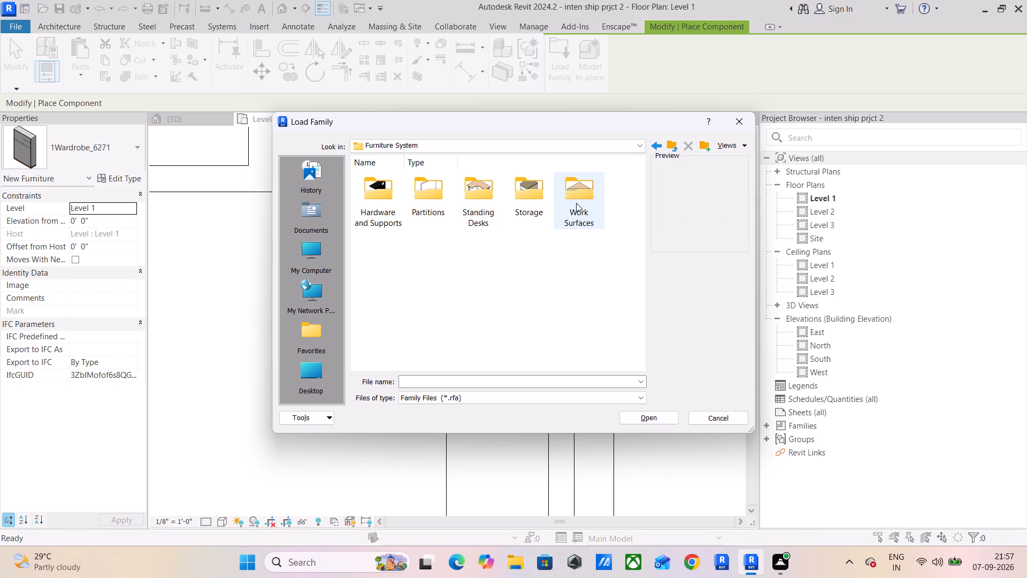
double_click(550, 207)
double_click(510, 194)
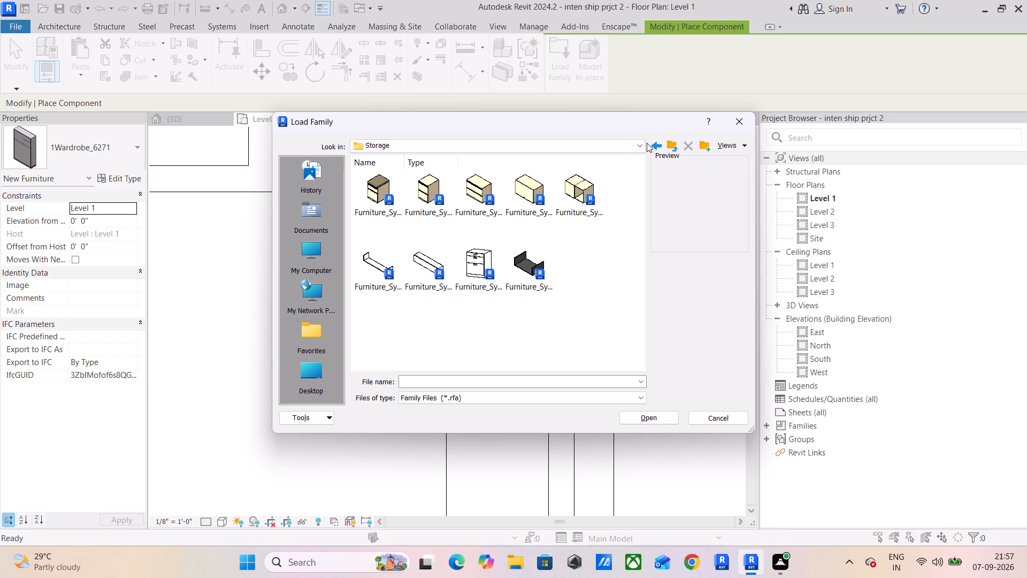
click(674, 142)
click(674, 142)
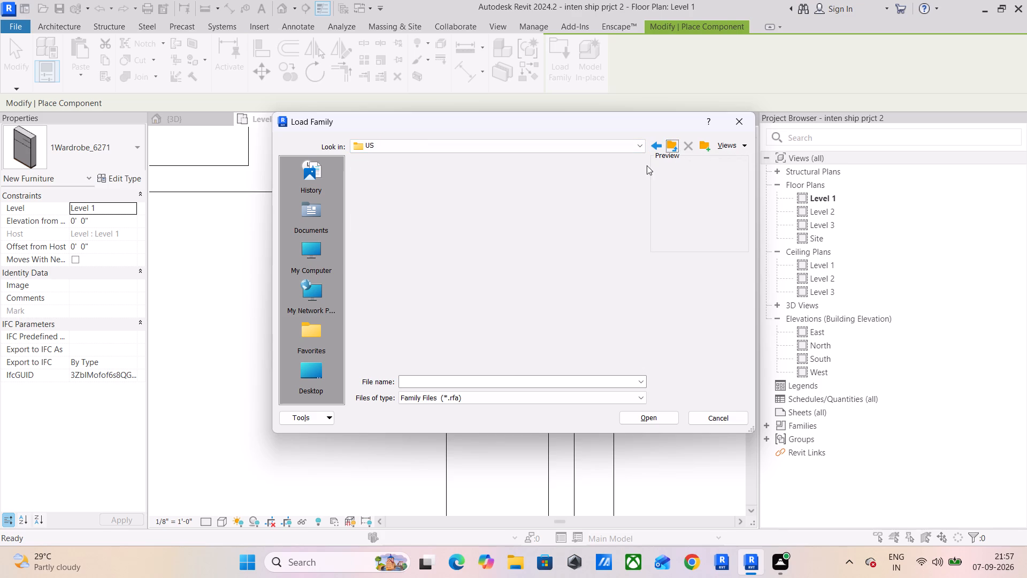
scroll(543, 263, down, 2)
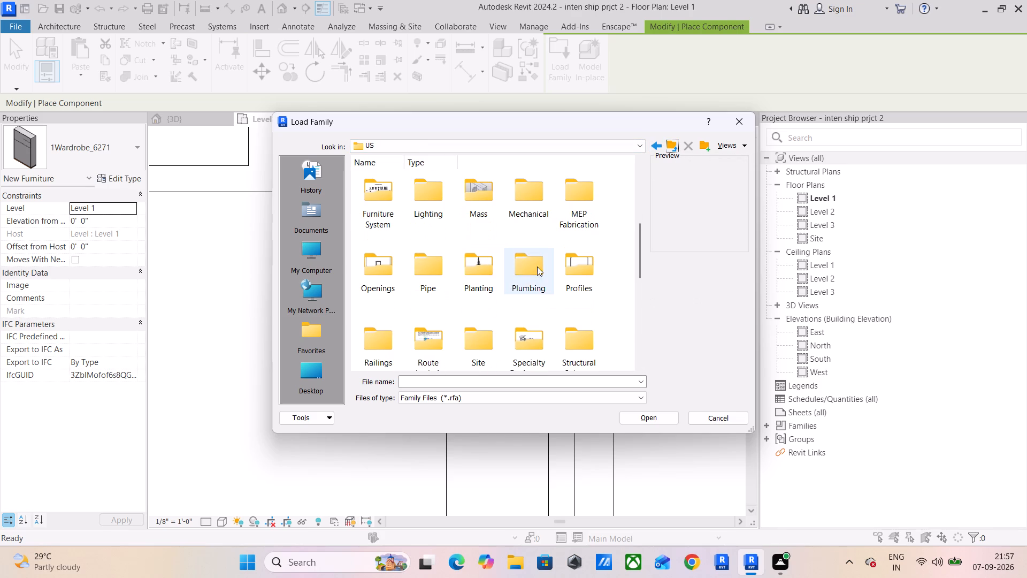
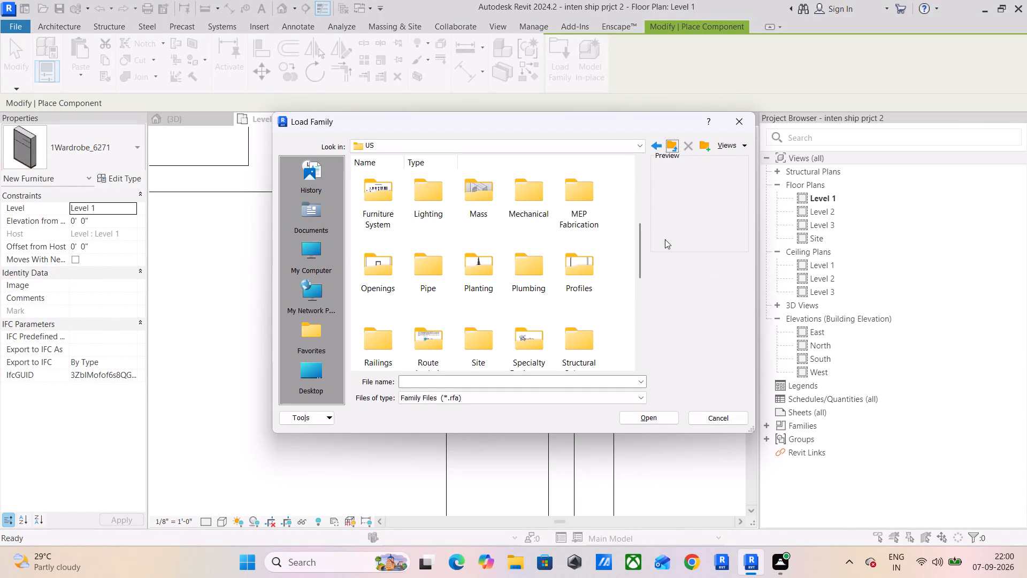
Leave the US library and open the TV folder inside SHUBHAM CITY on the D: drive.
click(675, 148)
triple_click(675, 148)
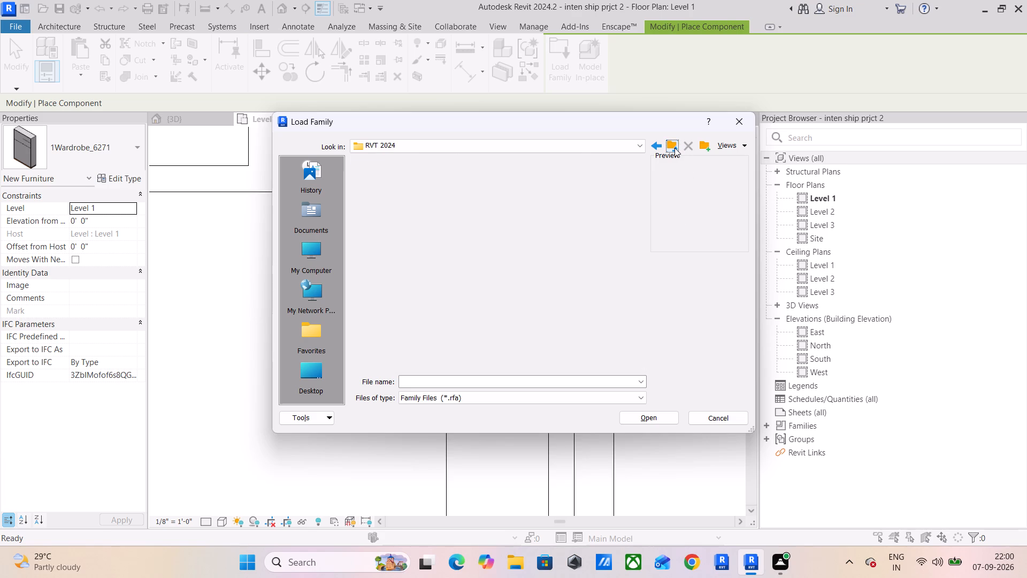
click(675, 148)
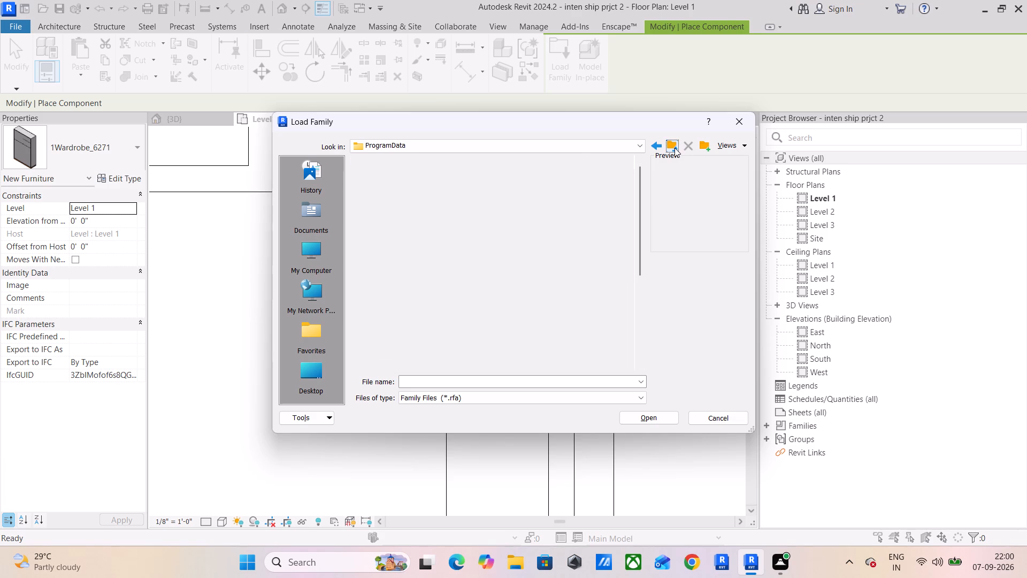
click(675, 148)
click(675, 148)
double_click(451, 206)
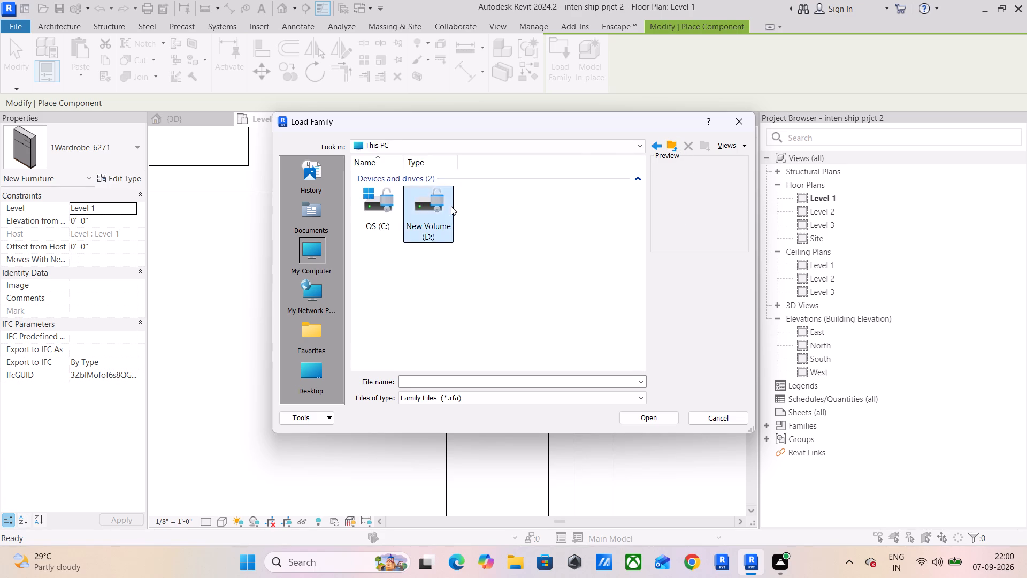
double_click(478, 202)
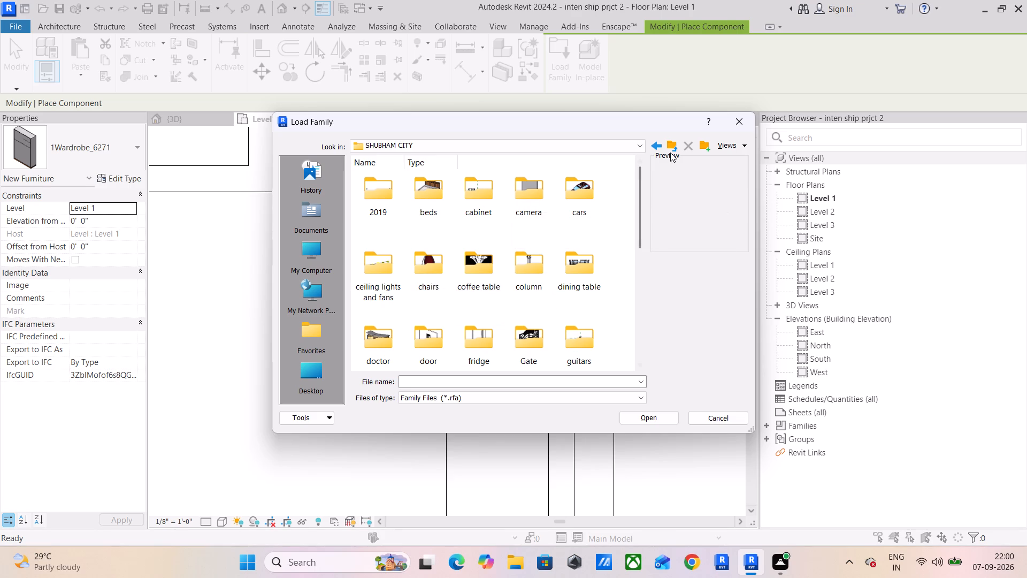
scroll(565, 188, down, 2)
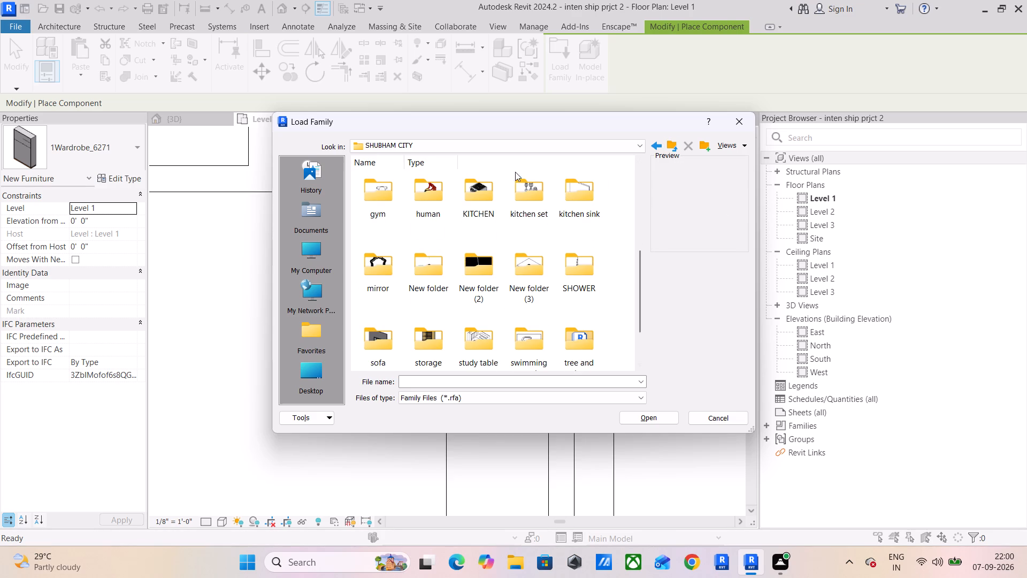
scroll(441, 248, down, 1)
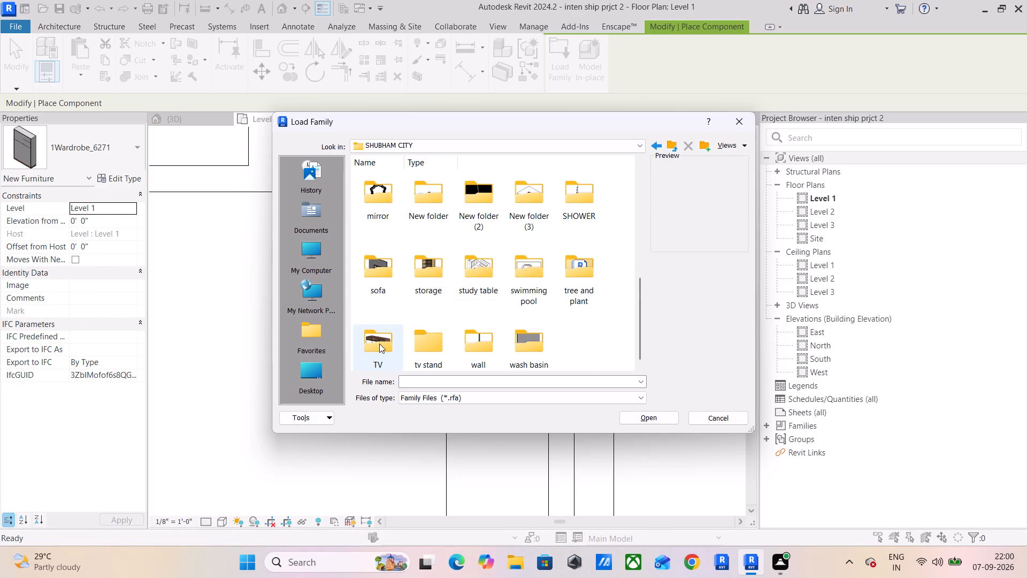
double_click(379, 344)
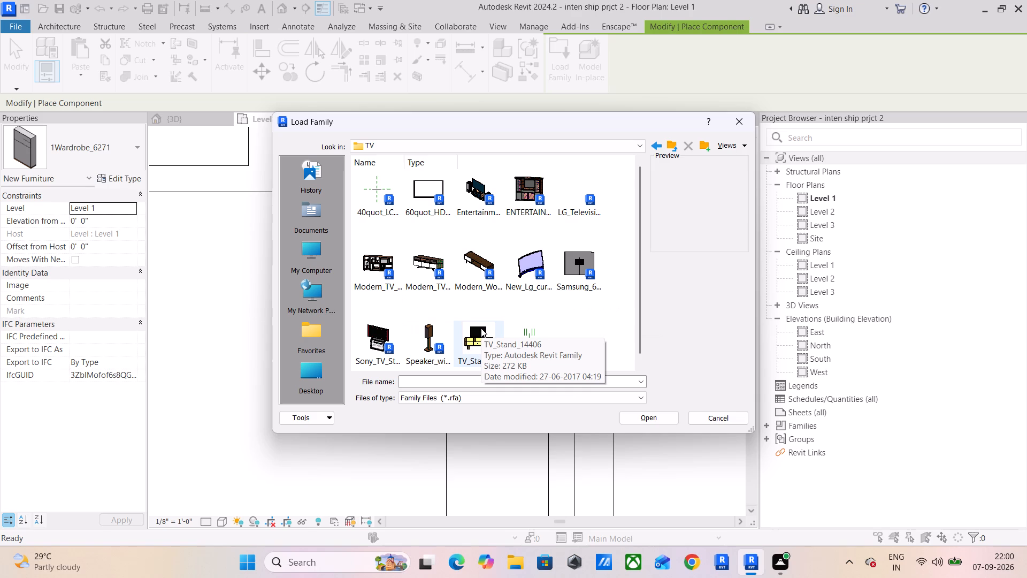
Compare the television and TV stand families in the TV folder and load TV_Stand_17254.
click(428, 196)
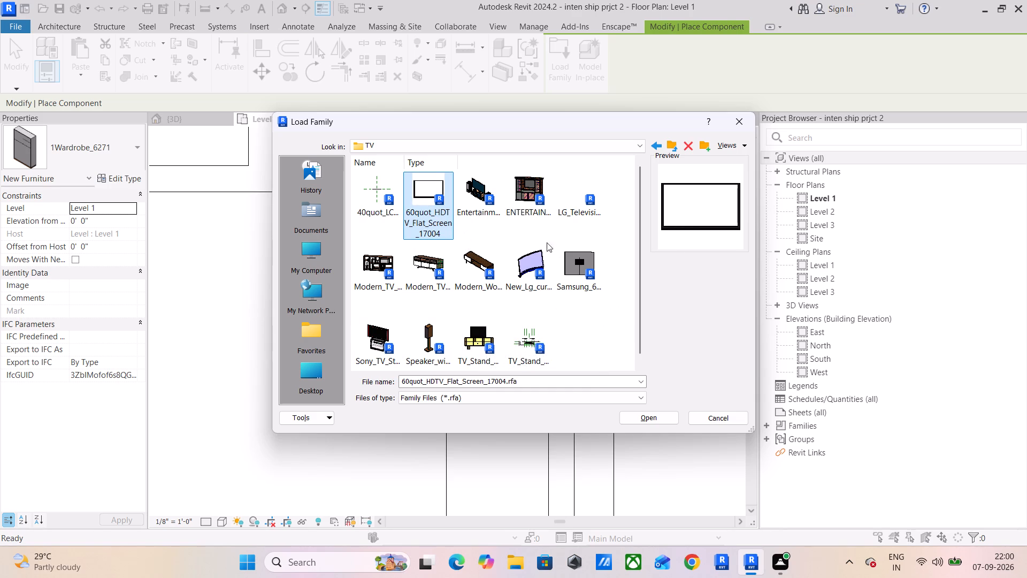
scroll(478, 265, up, 1)
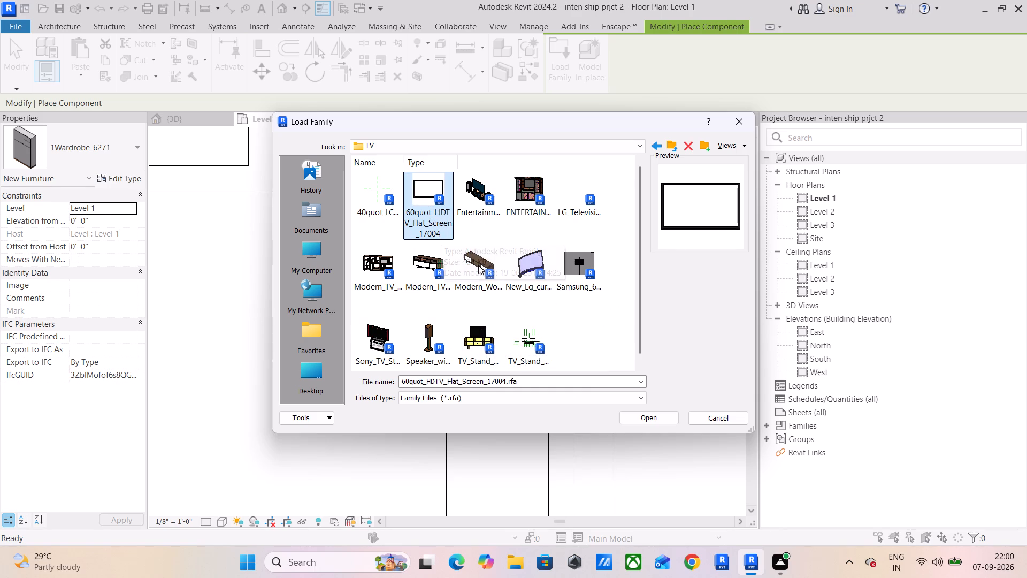
scroll(478, 265, up, 1)
click(579, 192)
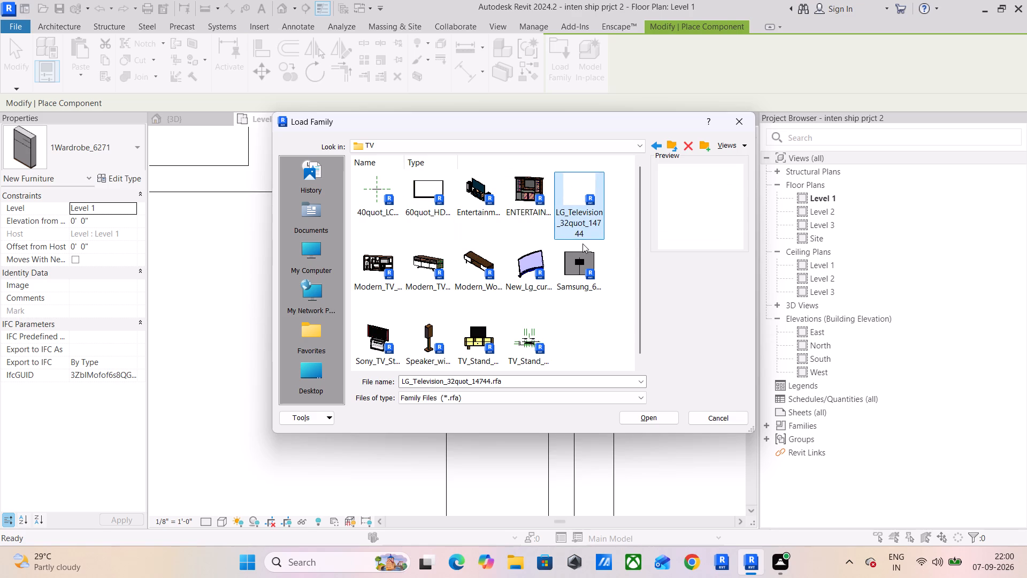
click(421, 197)
click(384, 196)
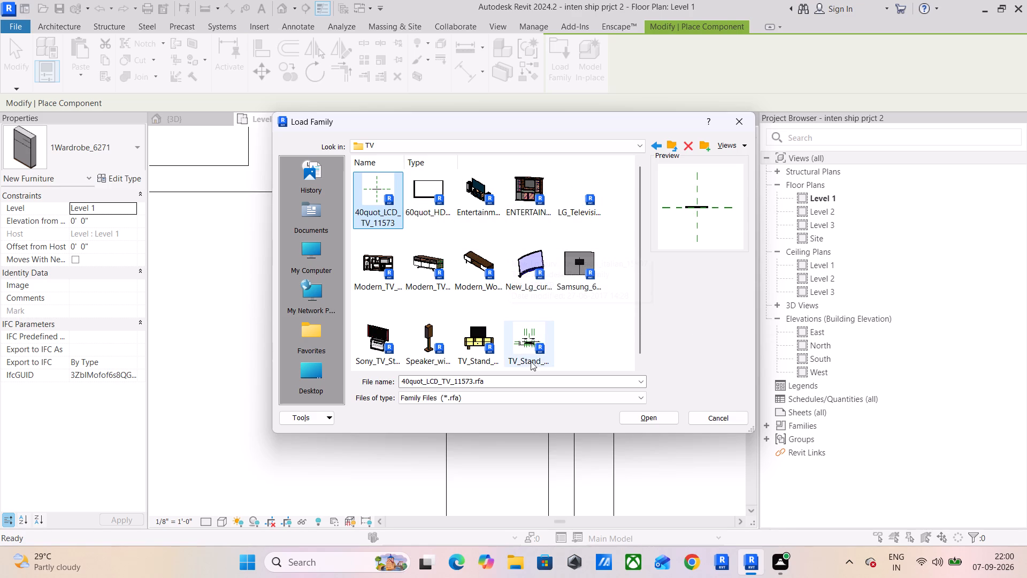
click(523, 349)
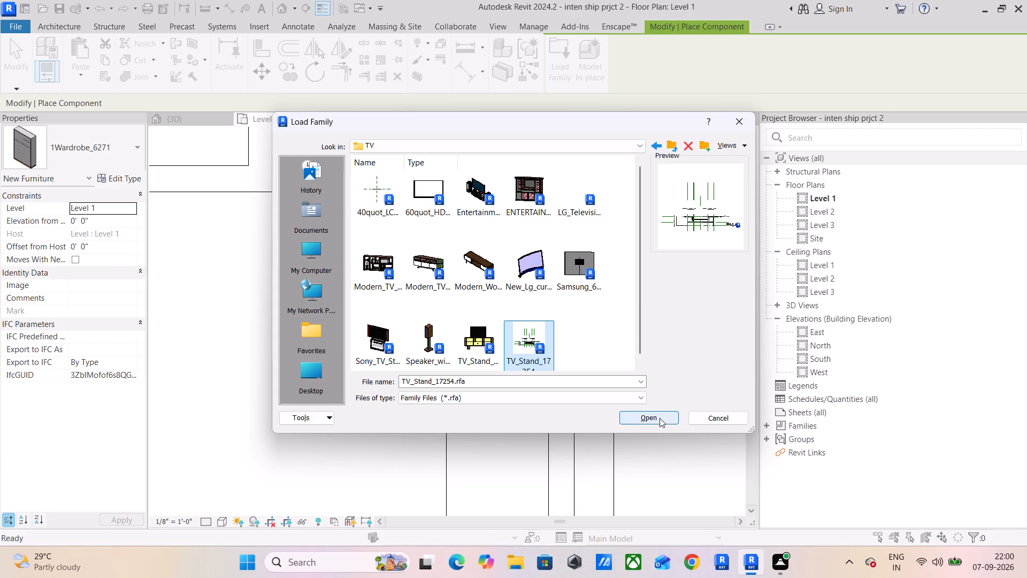
click(660, 418)
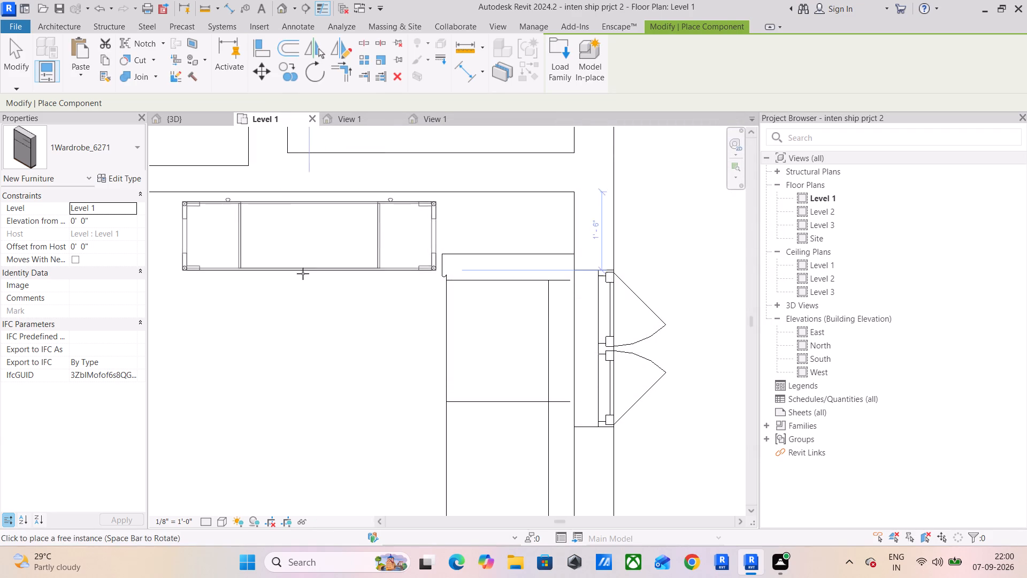
Place the TV stand rotated 180 degrees, about 3" below the horizontal wall line and beside the existing furniture.
middle_drag(274, 267, 440, 299)
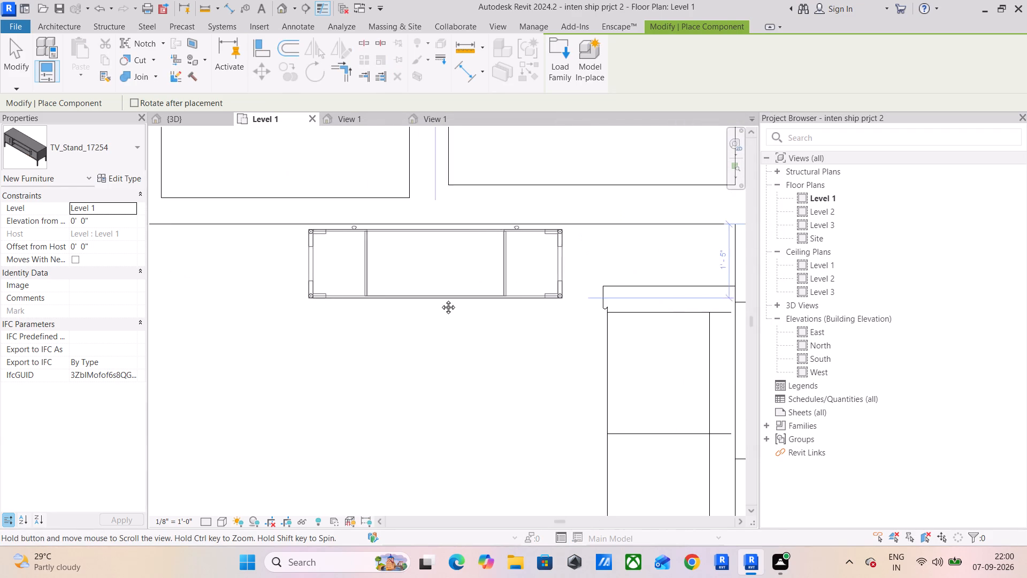
middle_drag(440, 299, 452, 299)
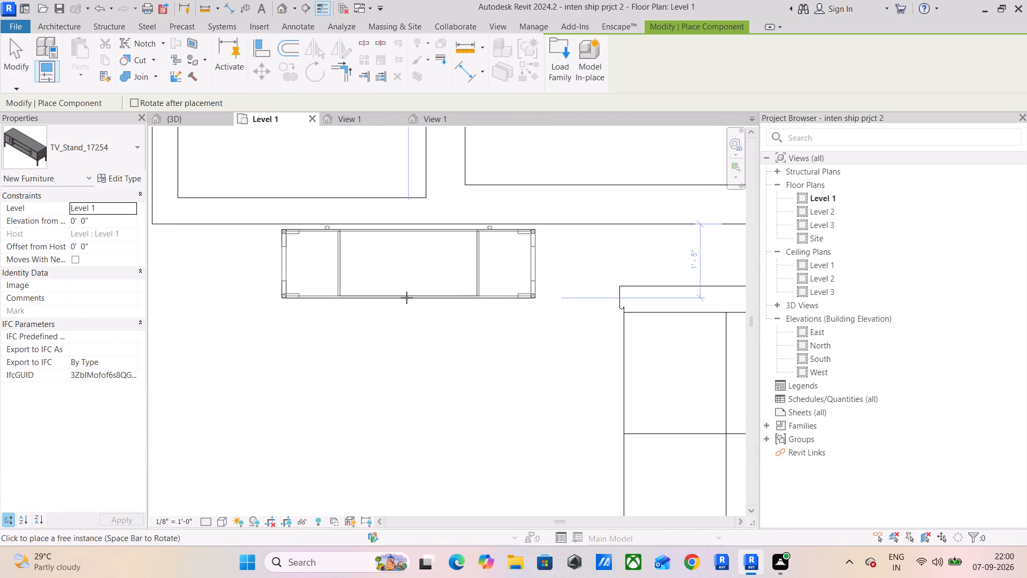
key(space)
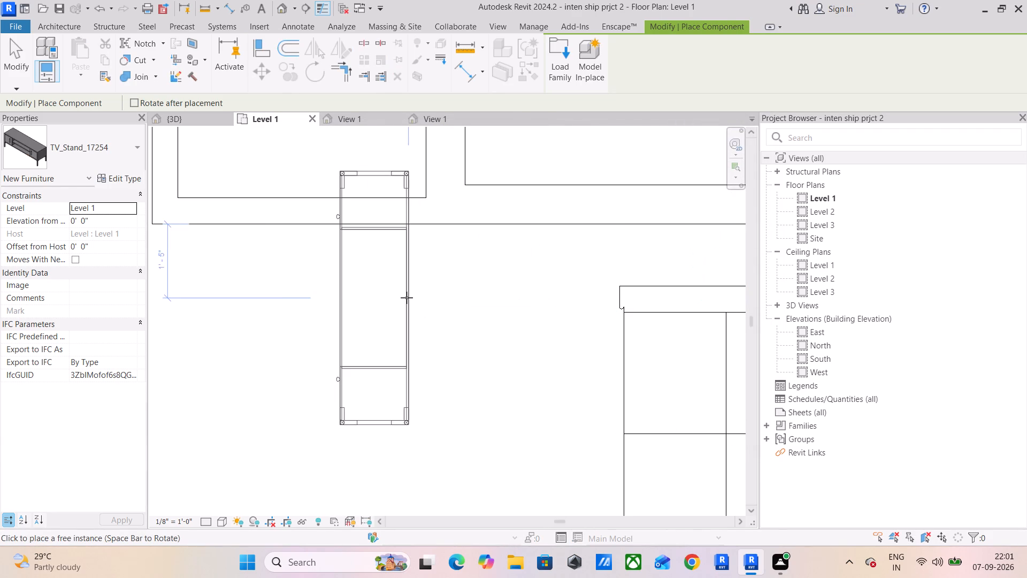
key(space)
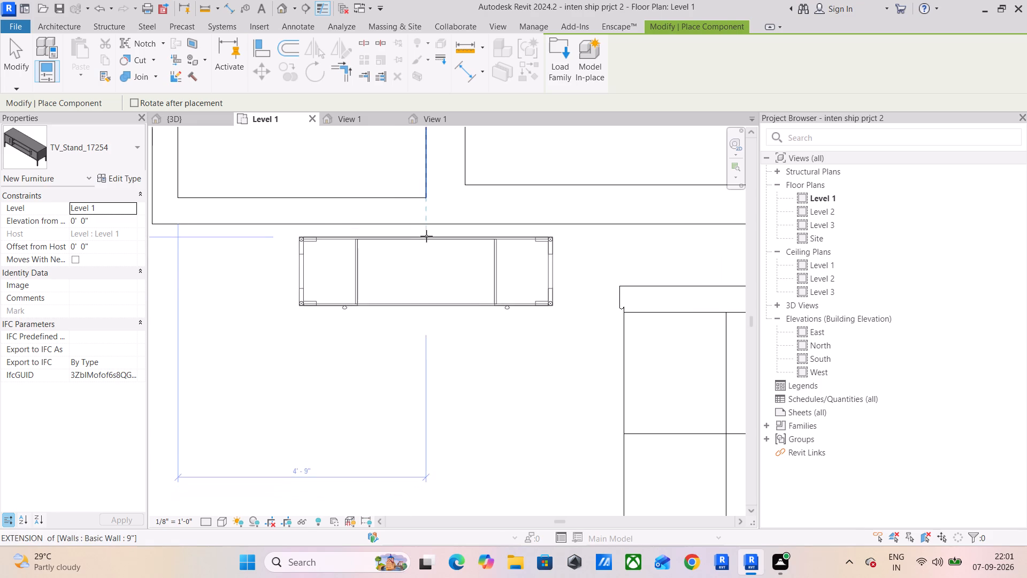
click(430, 235)
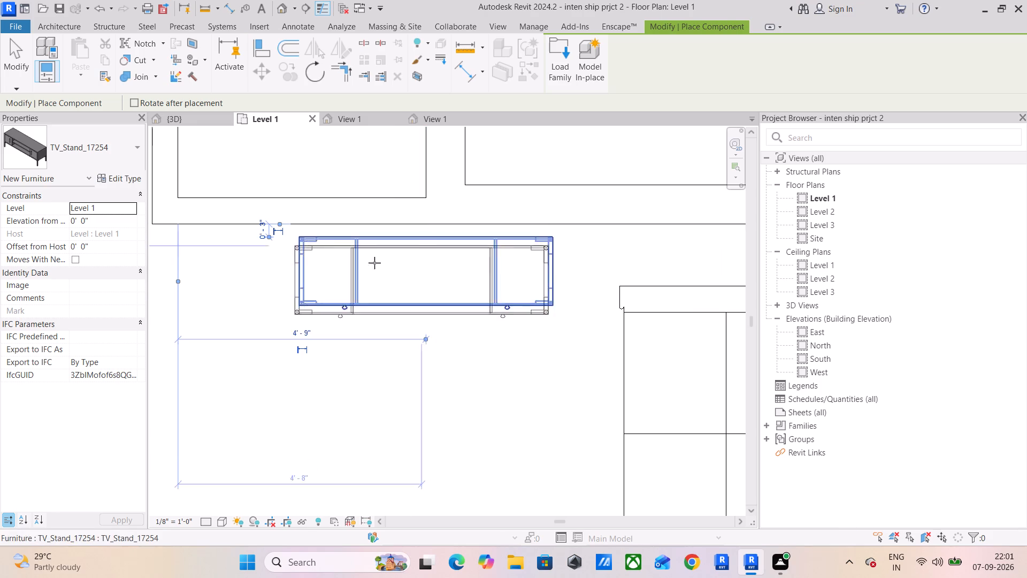
key(Escape)
key(Escape)
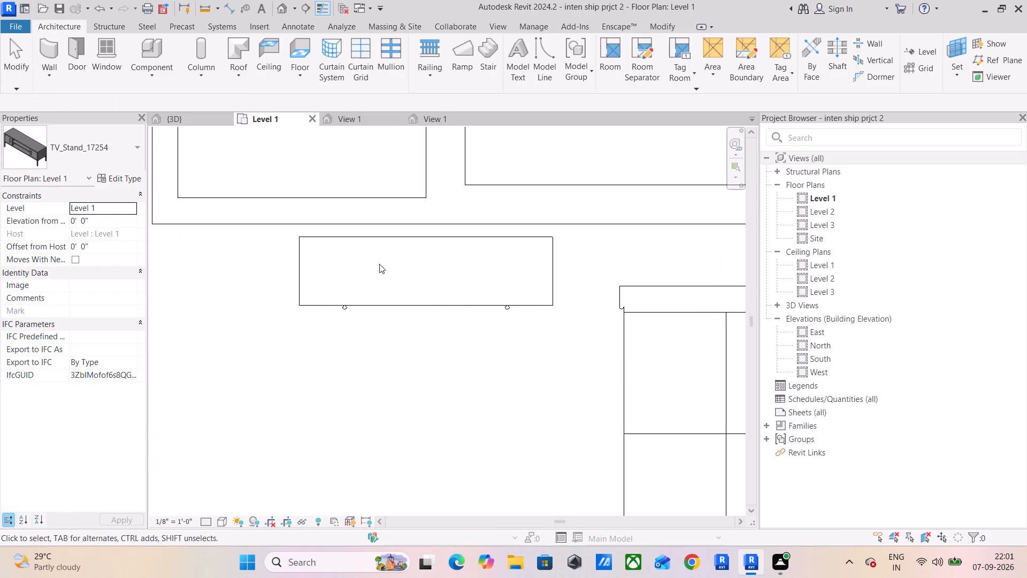
key(Escape)
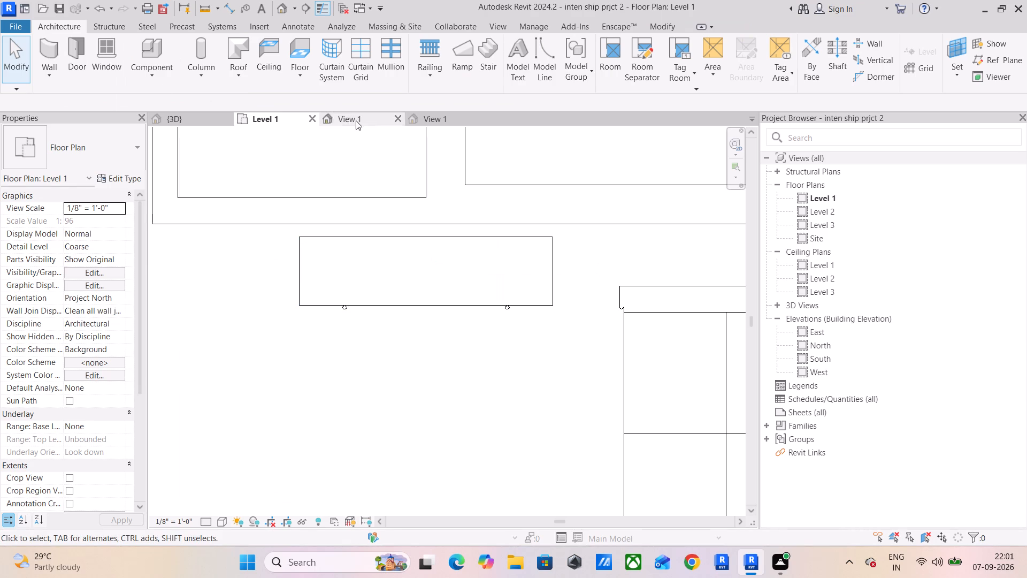
Align the TV stand's back edge to the face of the horizontal wall above it.
click(663, 21)
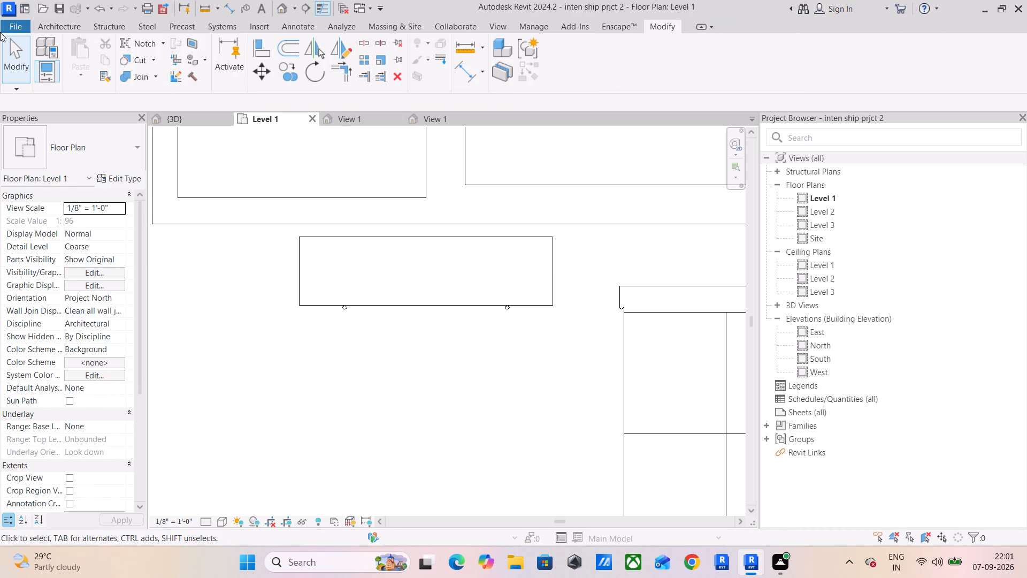
click(271, 46)
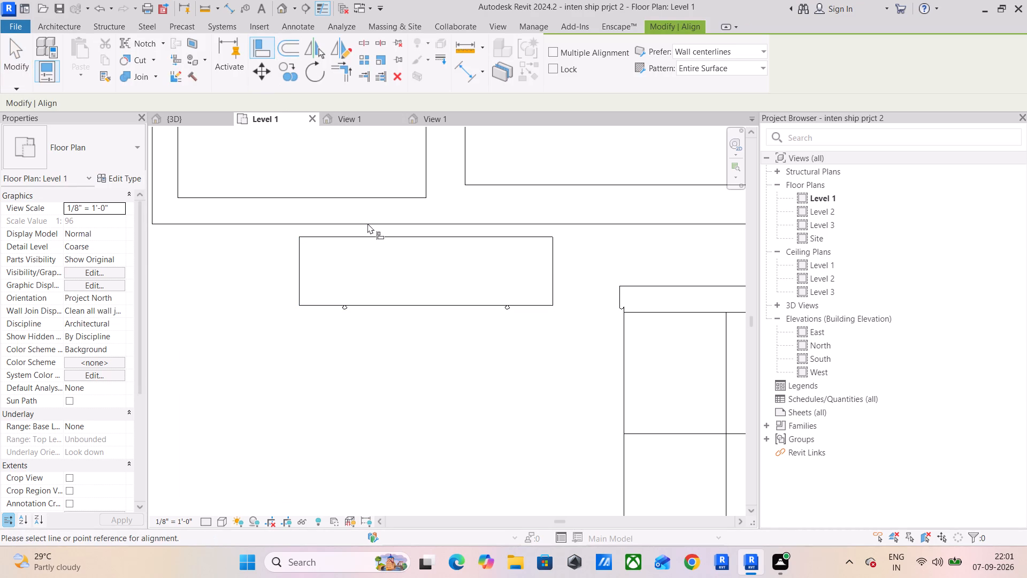
click(411, 225)
click(410, 237)
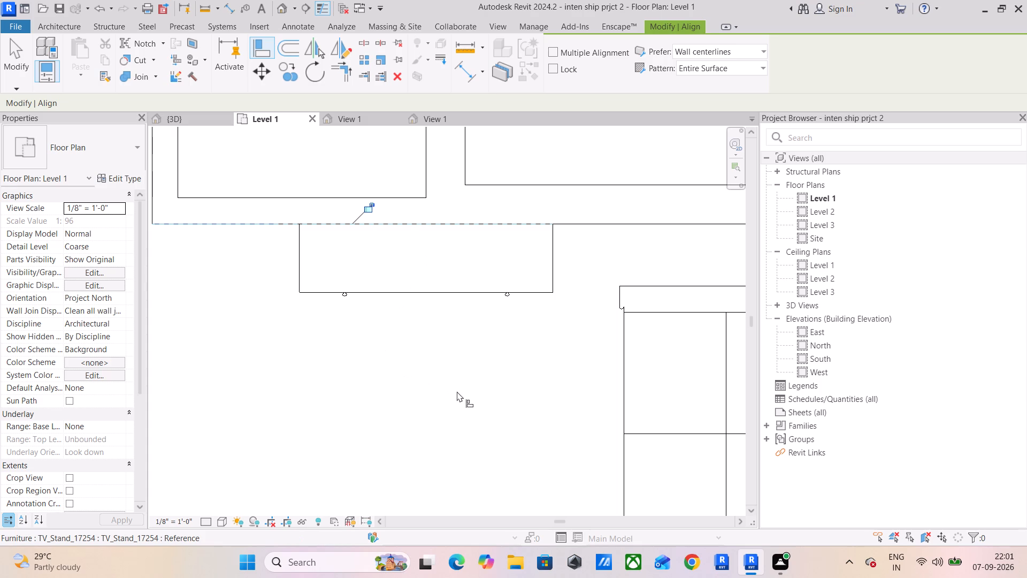
key(Escape)
key(Escape)
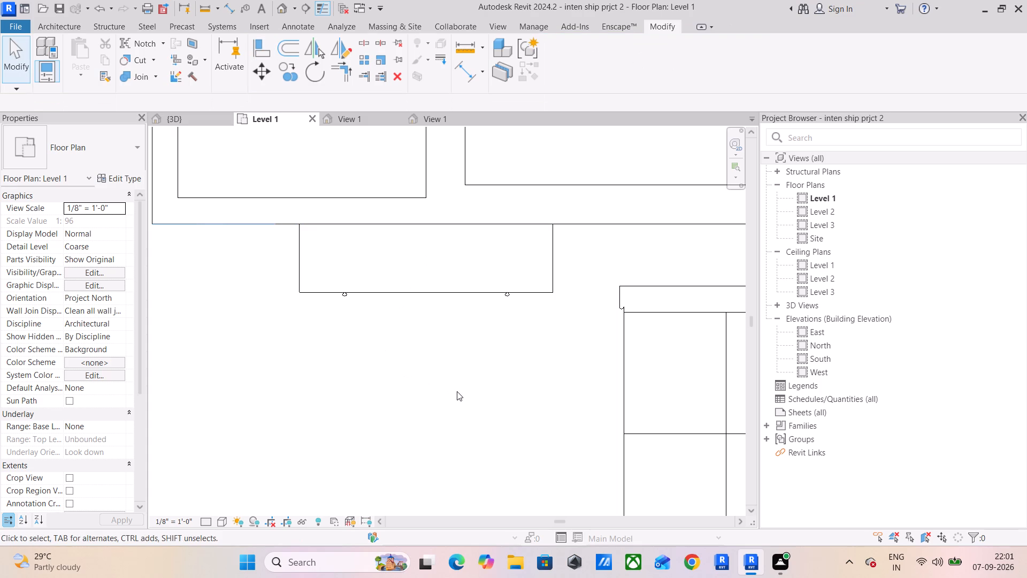
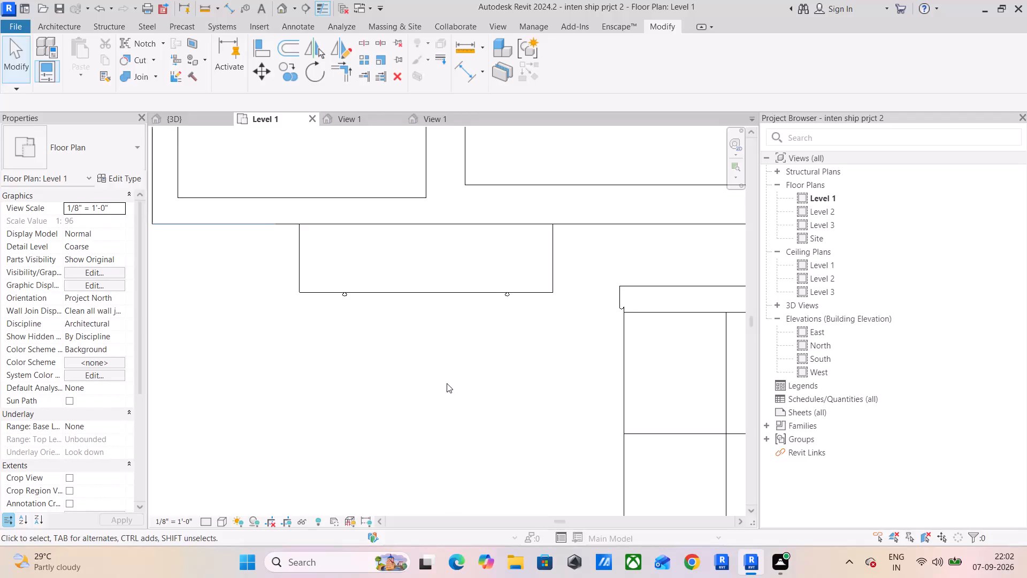
Nudge the king-size bed in the bedroom beside the dining area away from its wardrobe, centring it 7'-0" from the window wall.
scroll(473, 379, down, 3)
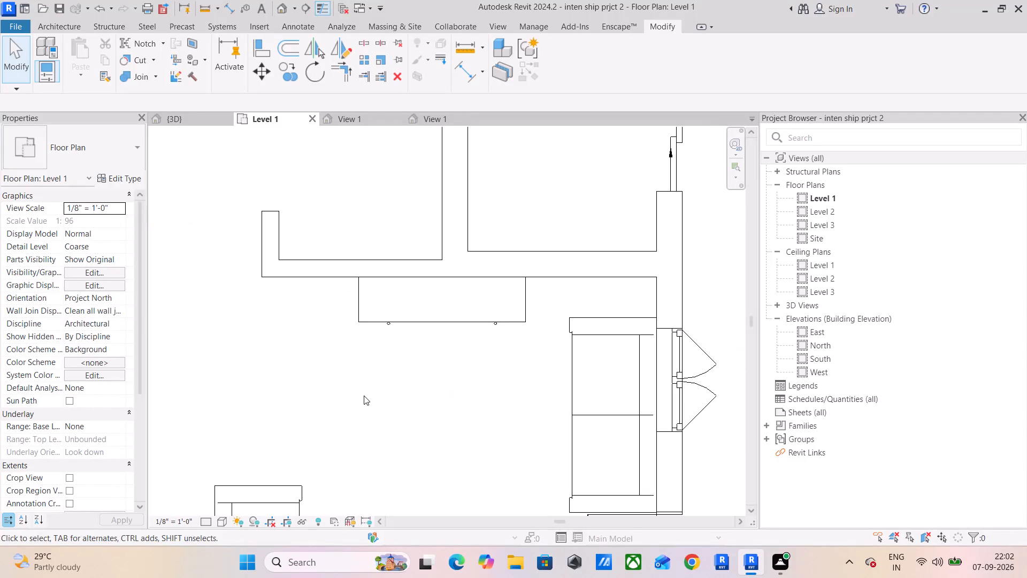
middle_drag(365, 395, 581, 430)
scroll(418, 342, down, 1)
middle_drag(373, 356, 556, 349)
scroll(462, 356, down, 1)
middle_drag(453, 412, 608, 370)
scroll(548, 389, down, 1)
middle_drag(521, 454, 527, 452)
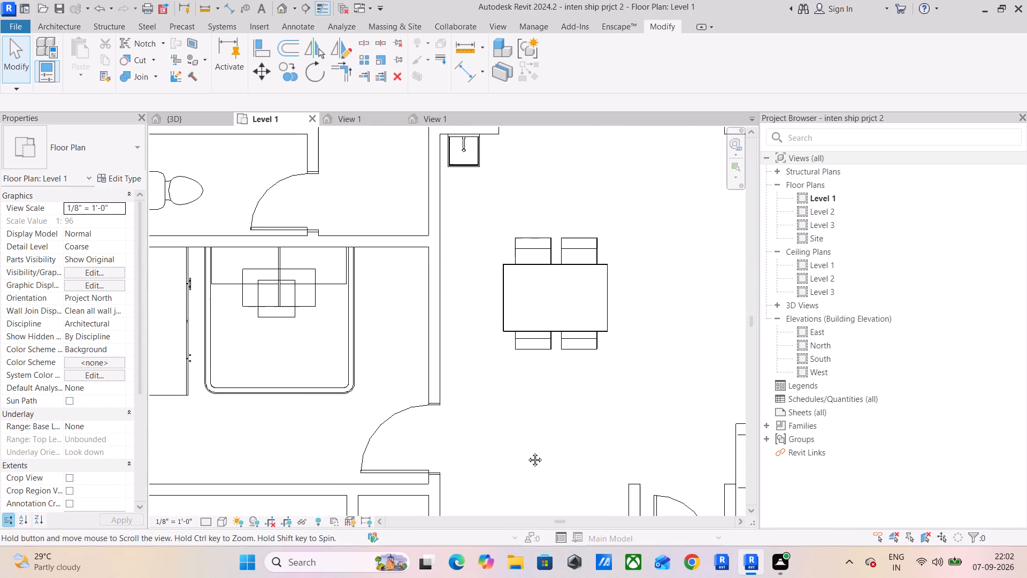
middle_drag(527, 452, 561, 385)
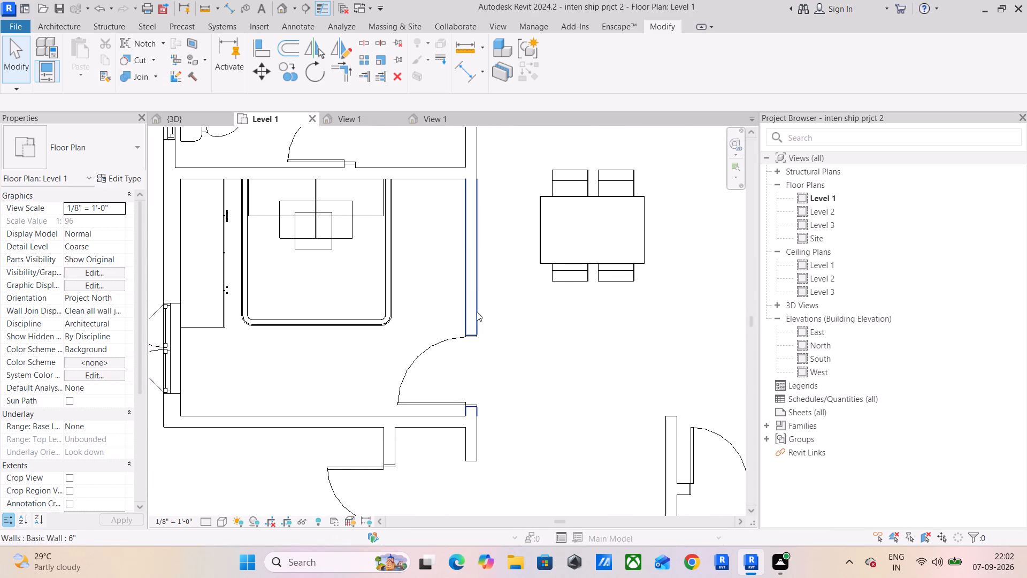
click(394, 226)
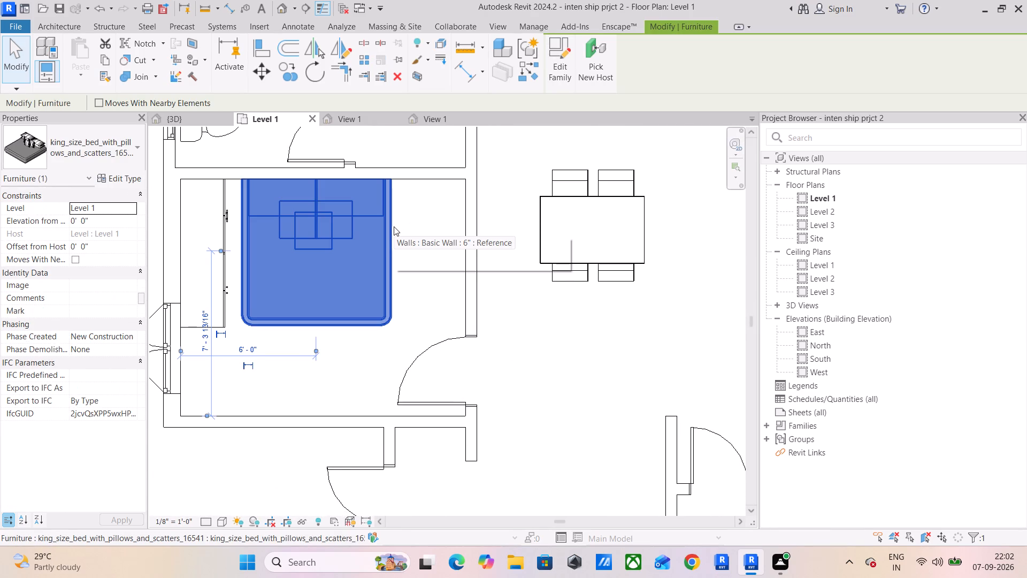
key(Right)
key(Right)
key(Right)
key(Right)
key(Right)
key(Right)
key(Right)
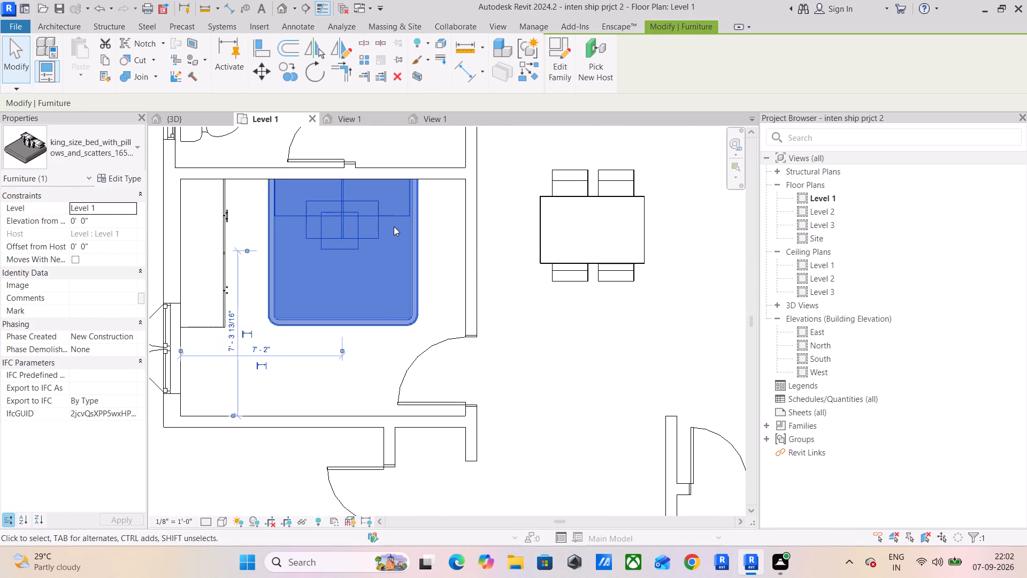
key(Left)
Place another Handwashing_Sink_213 on the upper wall of the small bathroom above that bedroom, between the toilet and the door.
click(643, 522)
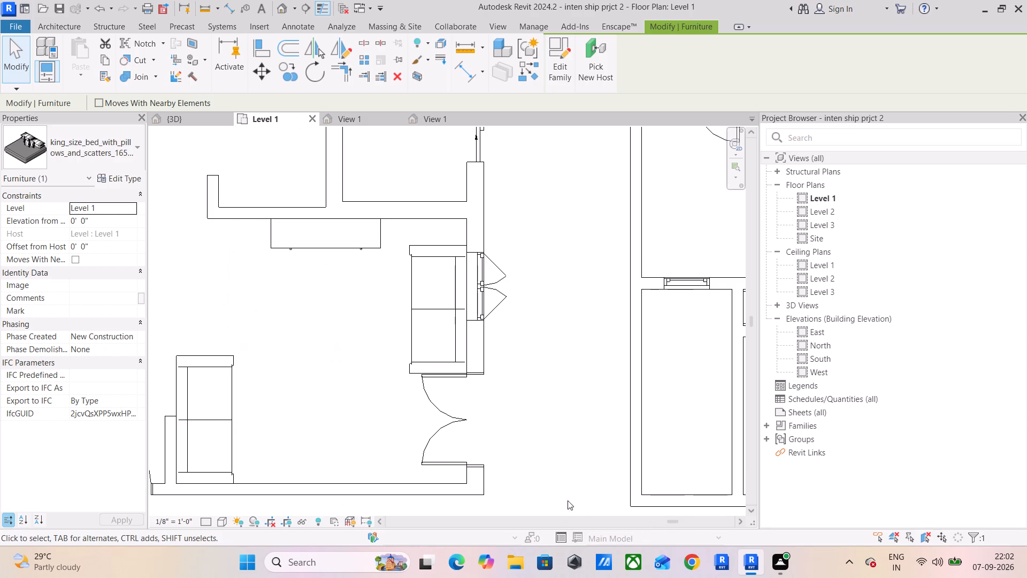
scroll(566, 389, down, 4)
middle_drag(434, 378, 532, 397)
scroll(532, 397, down, 1)
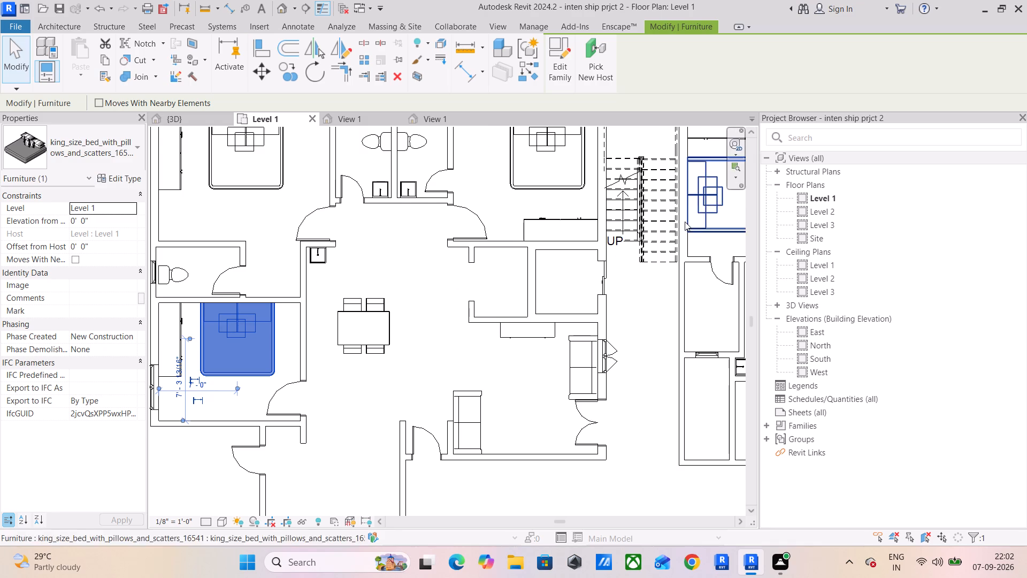
click(407, 182)
click(535, 77)
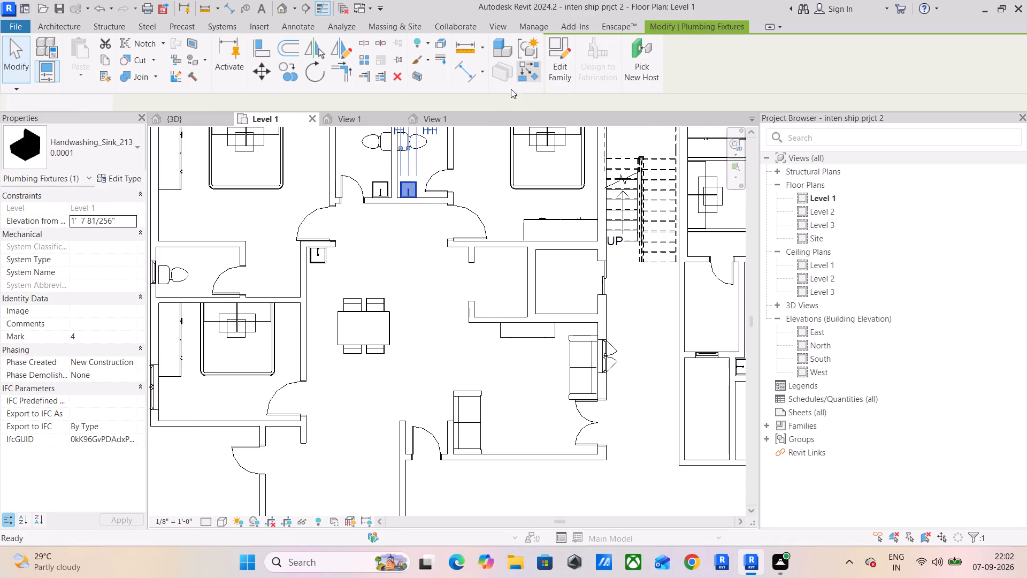
scroll(227, 248, up, 2)
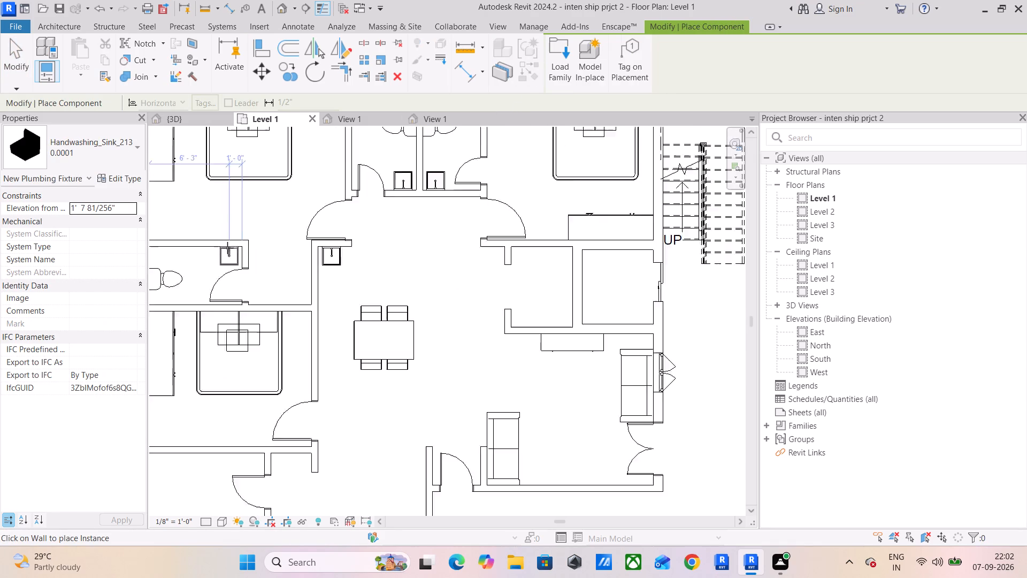
scroll(227, 248, up, 4)
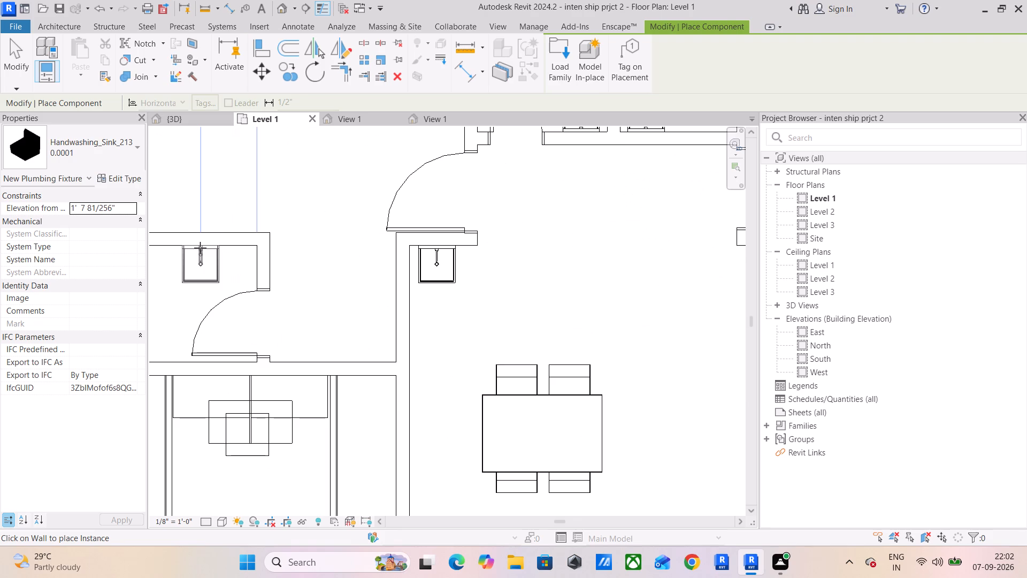
click(200, 248)
key(Escape)
key(Escape)
key(Escape)
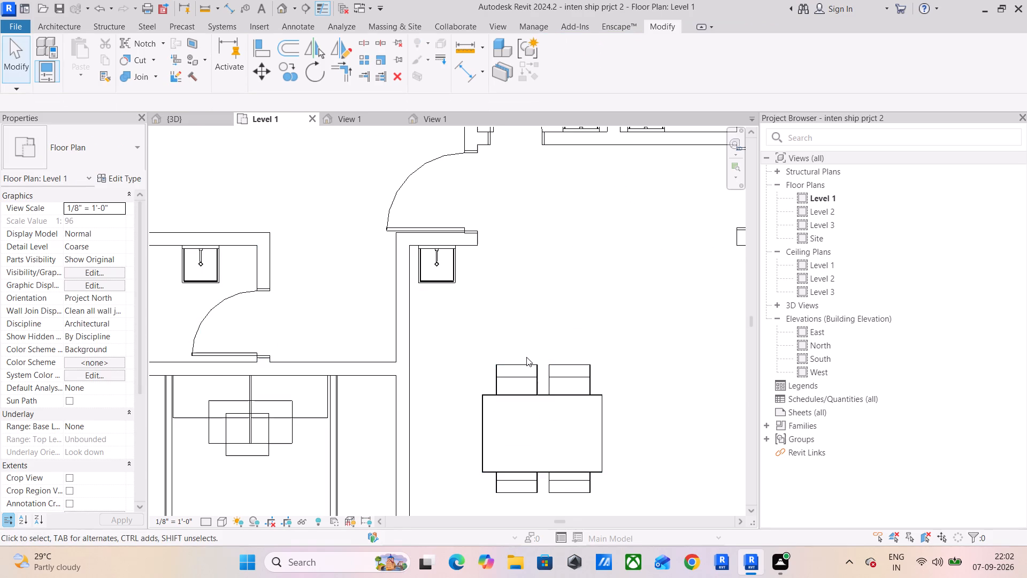
Align the small bathroom toilet's centreline with the centre of the window behind it.
scroll(529, 357, down, 2)
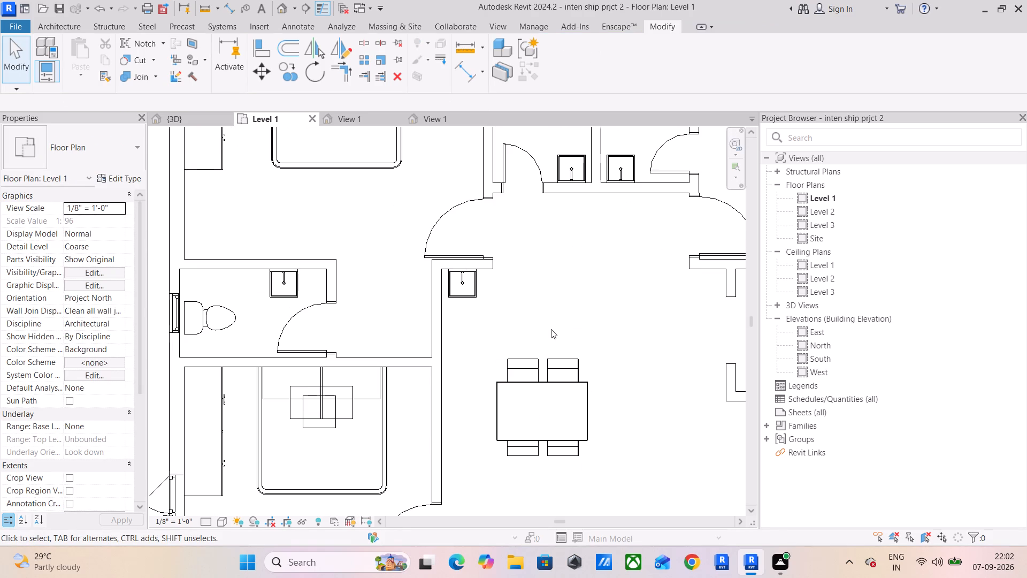
click(253, 47)
scroll(195, 313, up, 4)
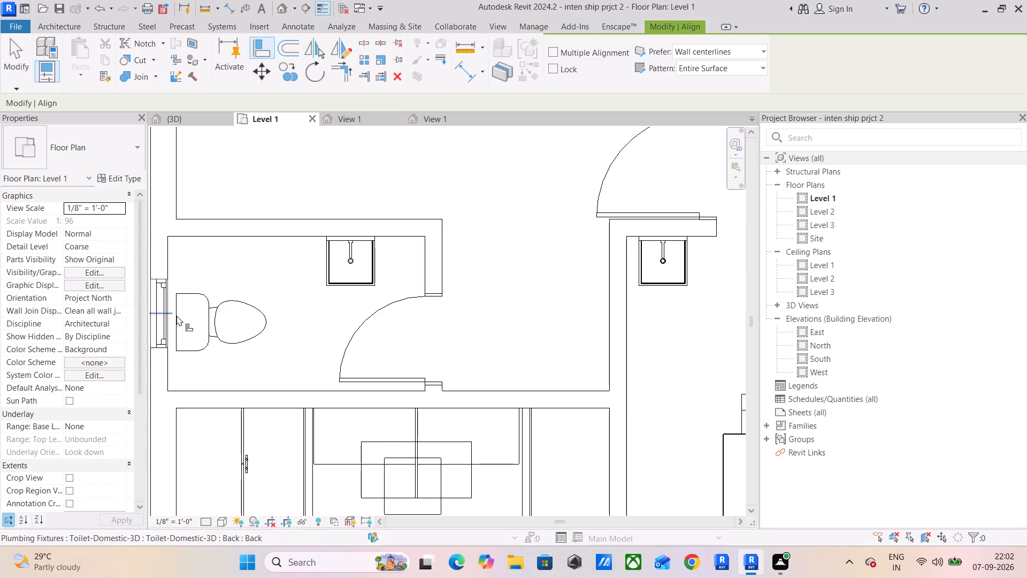
click(175, 314)
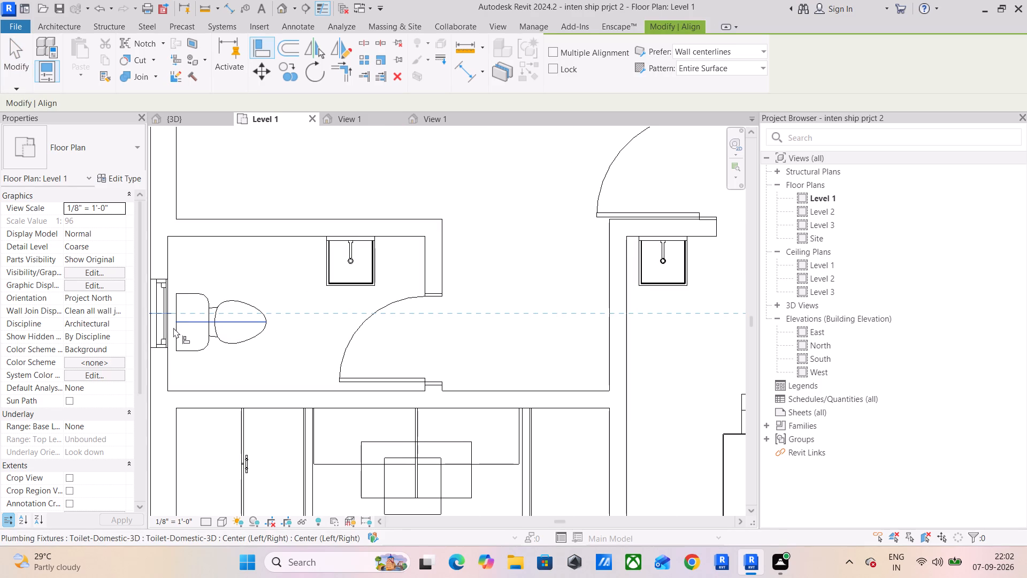
click(186, 324)
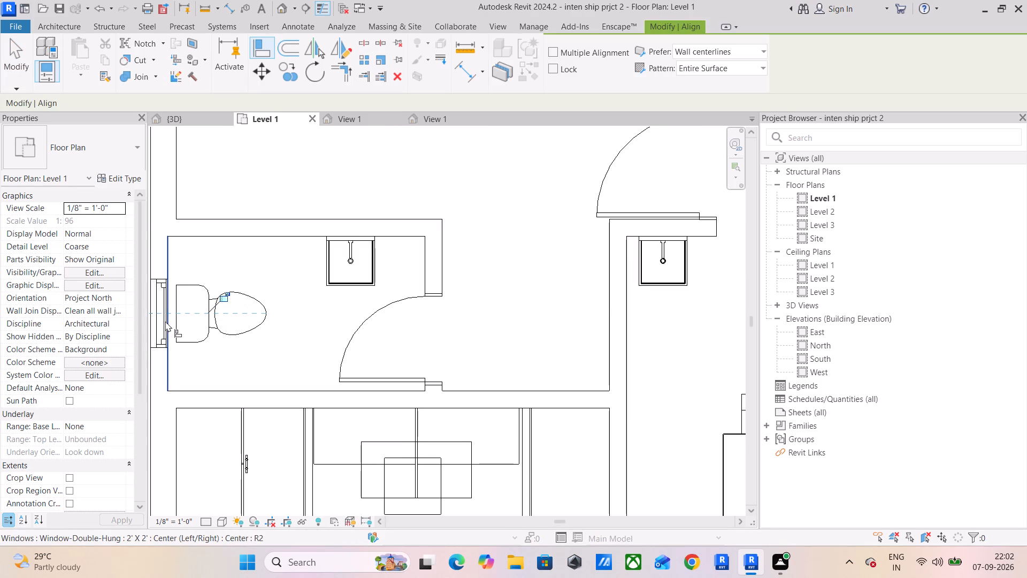
Align the back of the small bathroom toilet to the inner face of the window wall.
click(165, 321)
click(174, 319)
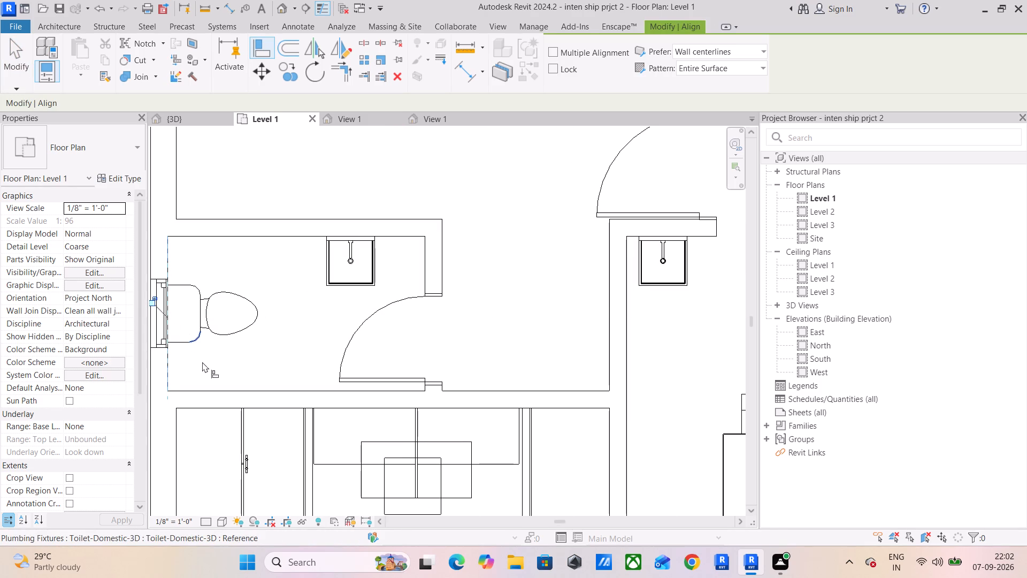
key(Escape)
key(Escape)
key(Escape)
key(Escape)
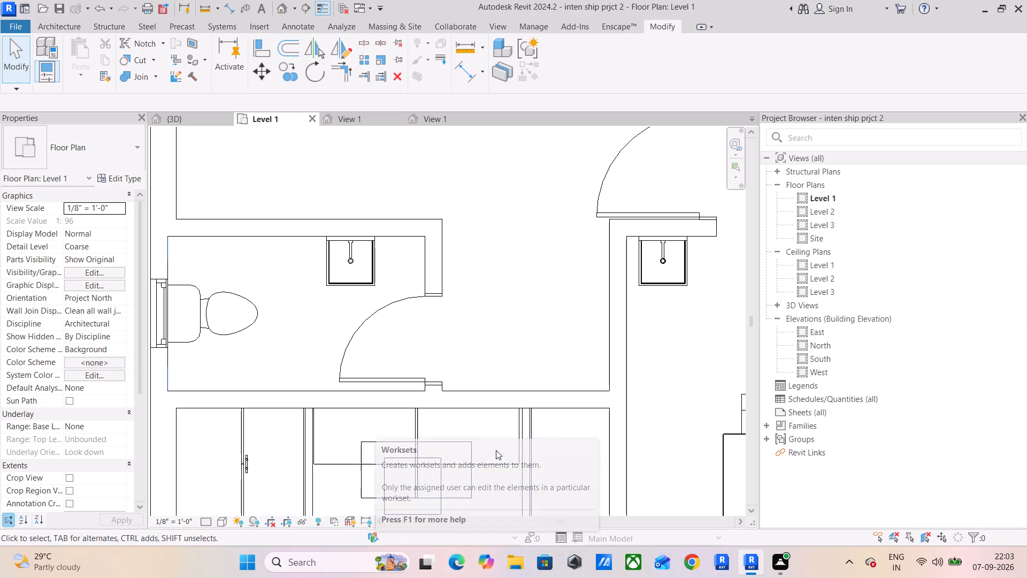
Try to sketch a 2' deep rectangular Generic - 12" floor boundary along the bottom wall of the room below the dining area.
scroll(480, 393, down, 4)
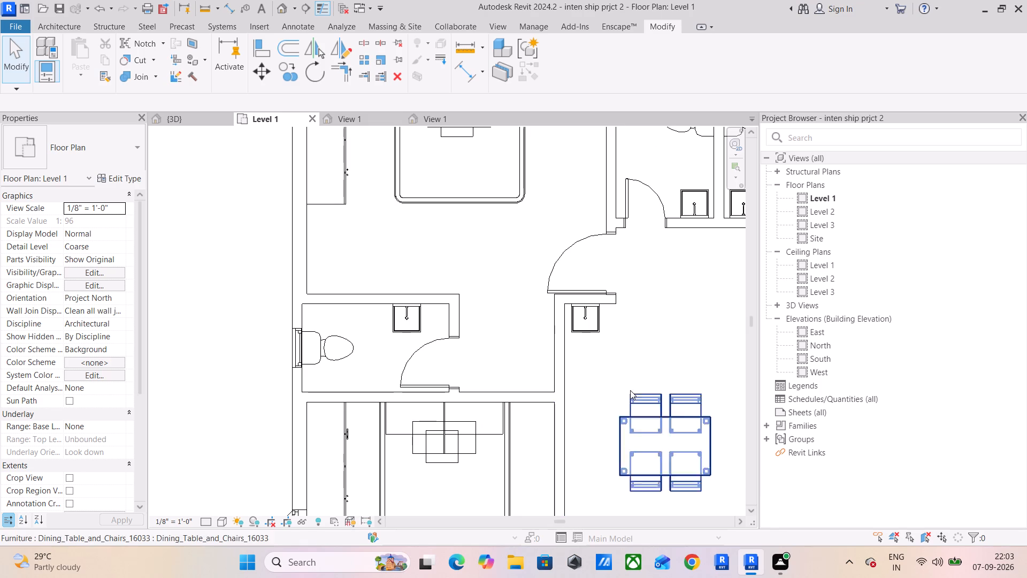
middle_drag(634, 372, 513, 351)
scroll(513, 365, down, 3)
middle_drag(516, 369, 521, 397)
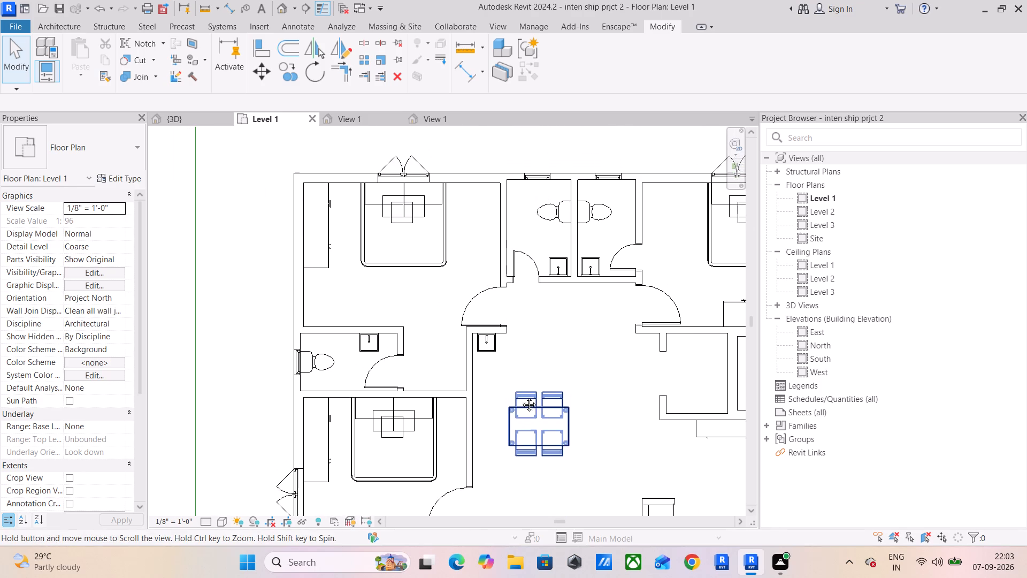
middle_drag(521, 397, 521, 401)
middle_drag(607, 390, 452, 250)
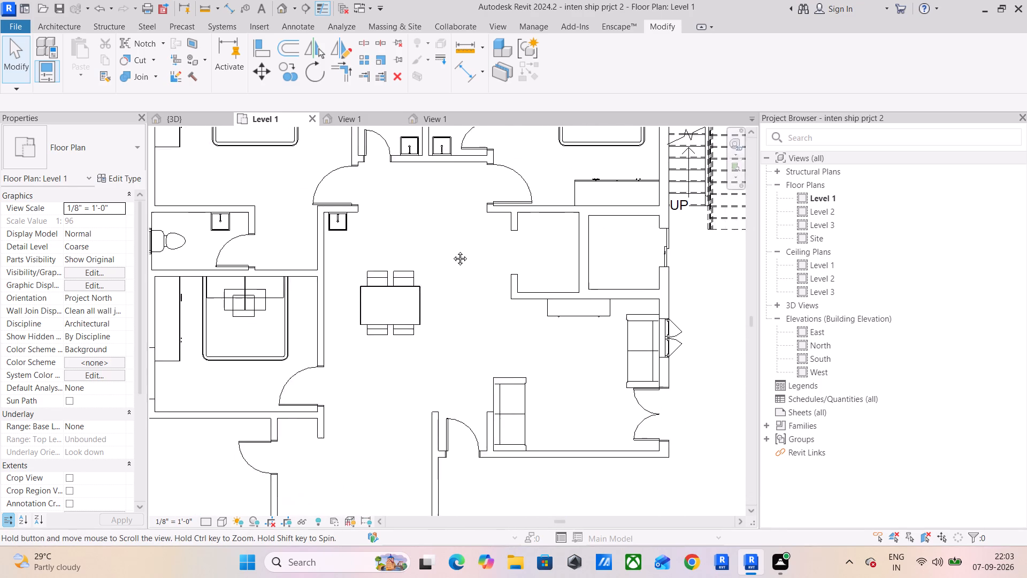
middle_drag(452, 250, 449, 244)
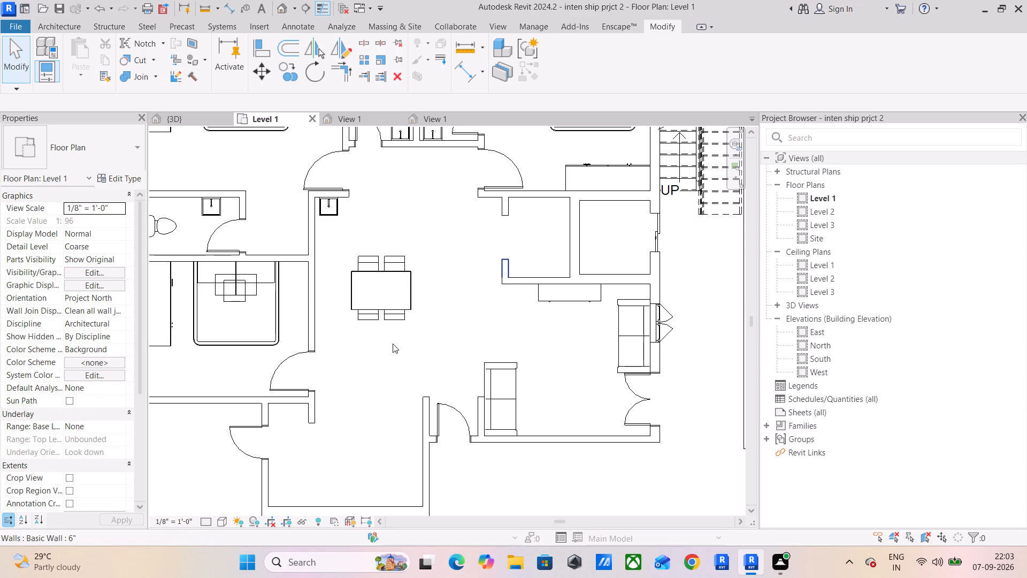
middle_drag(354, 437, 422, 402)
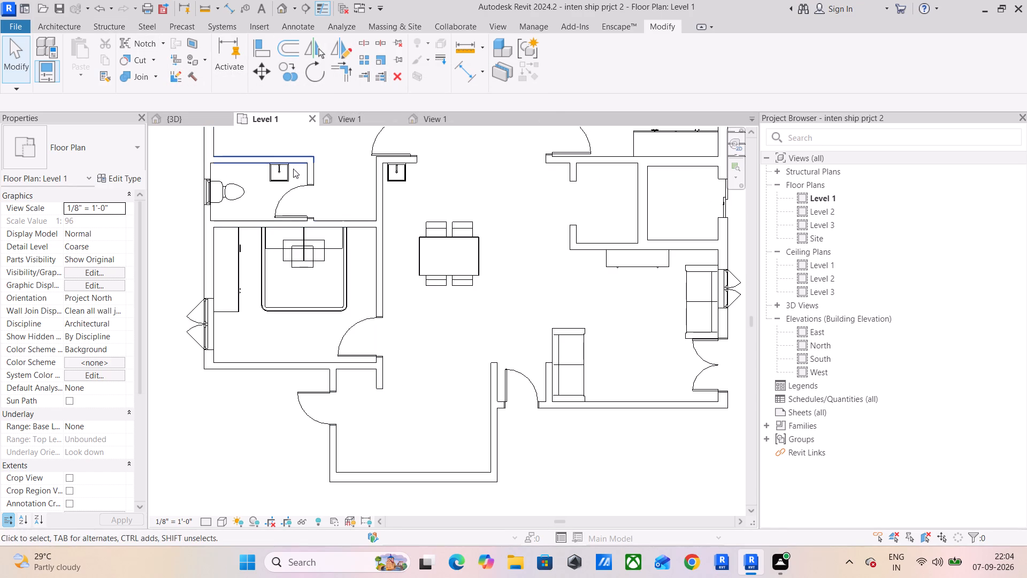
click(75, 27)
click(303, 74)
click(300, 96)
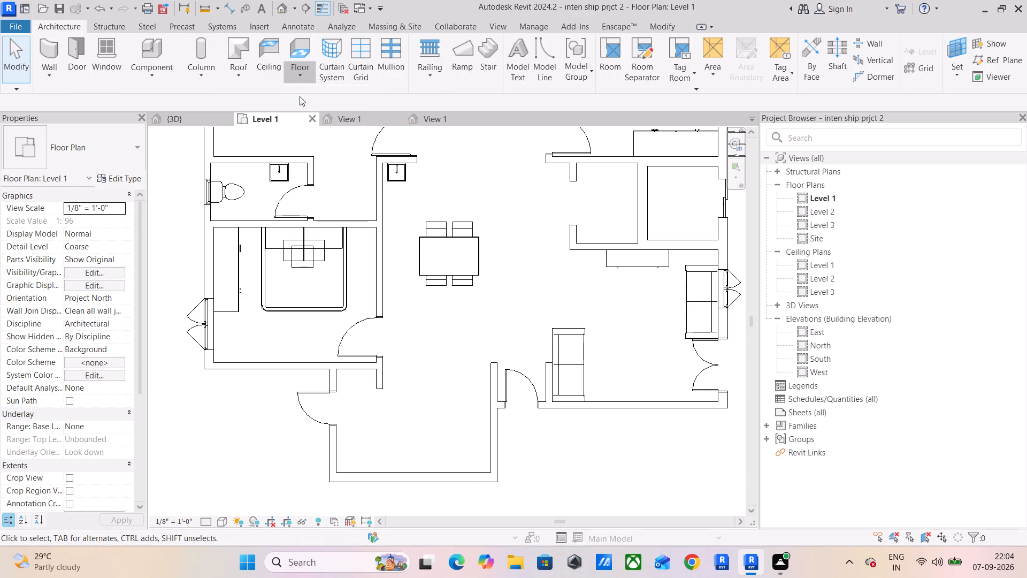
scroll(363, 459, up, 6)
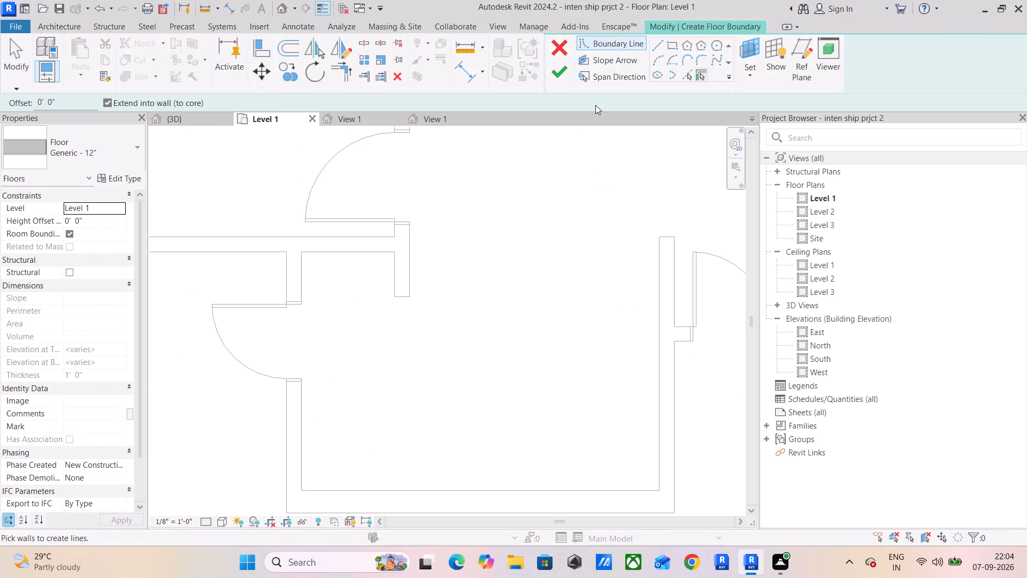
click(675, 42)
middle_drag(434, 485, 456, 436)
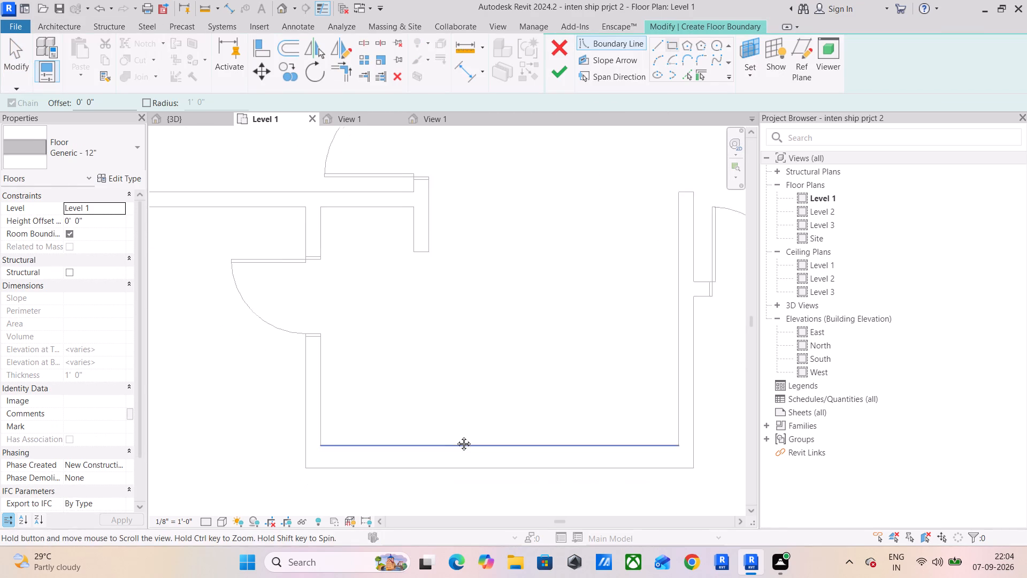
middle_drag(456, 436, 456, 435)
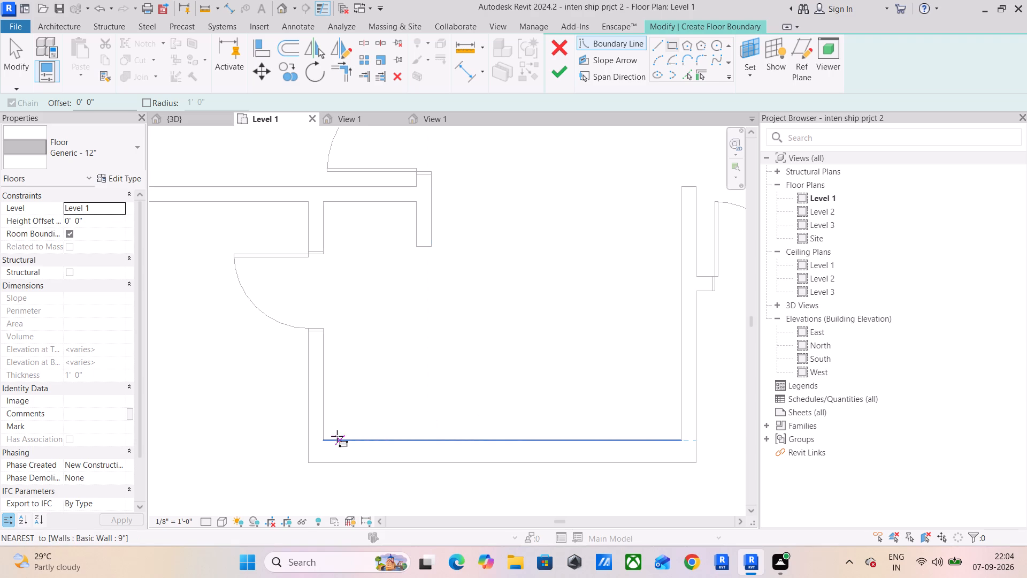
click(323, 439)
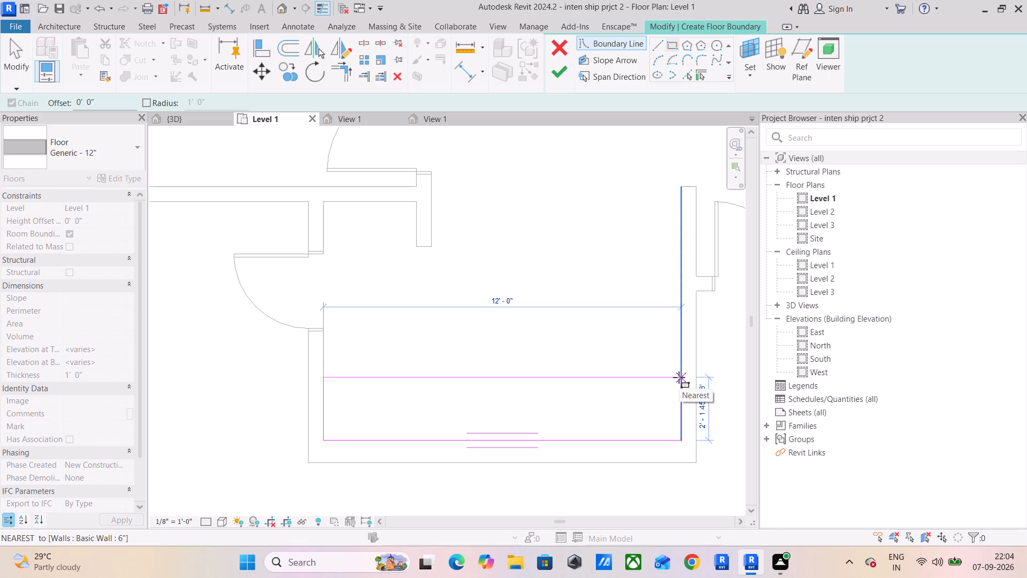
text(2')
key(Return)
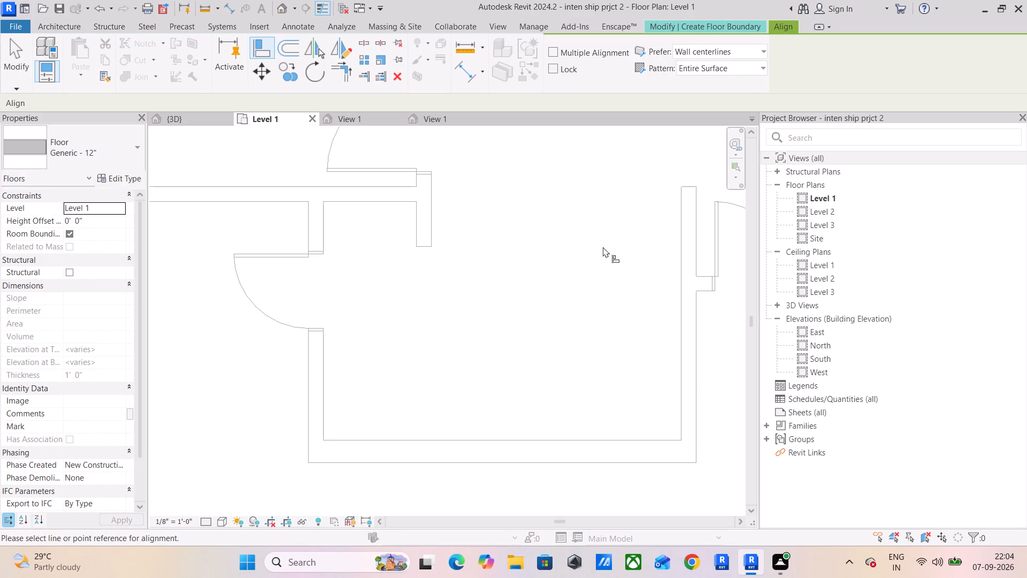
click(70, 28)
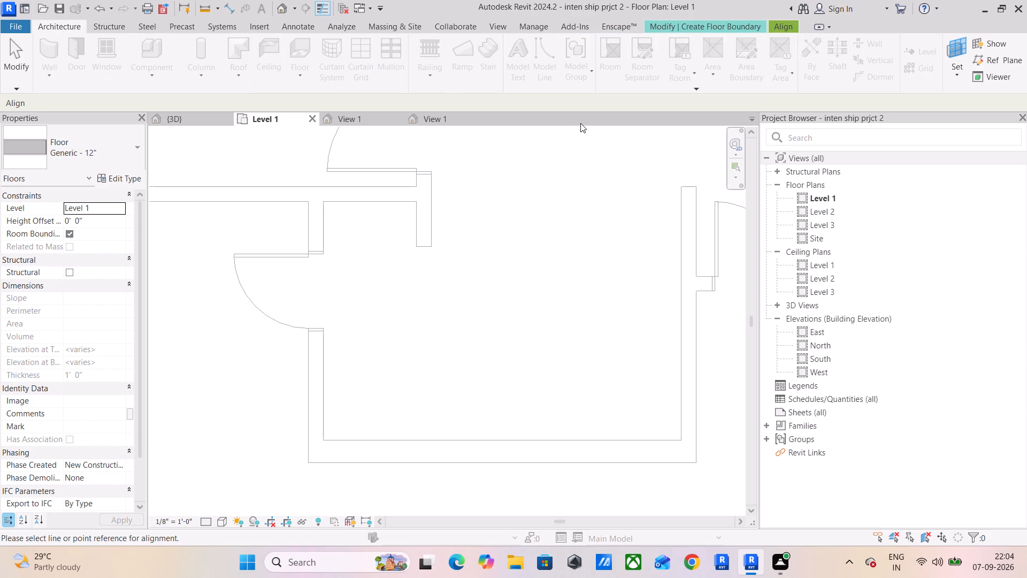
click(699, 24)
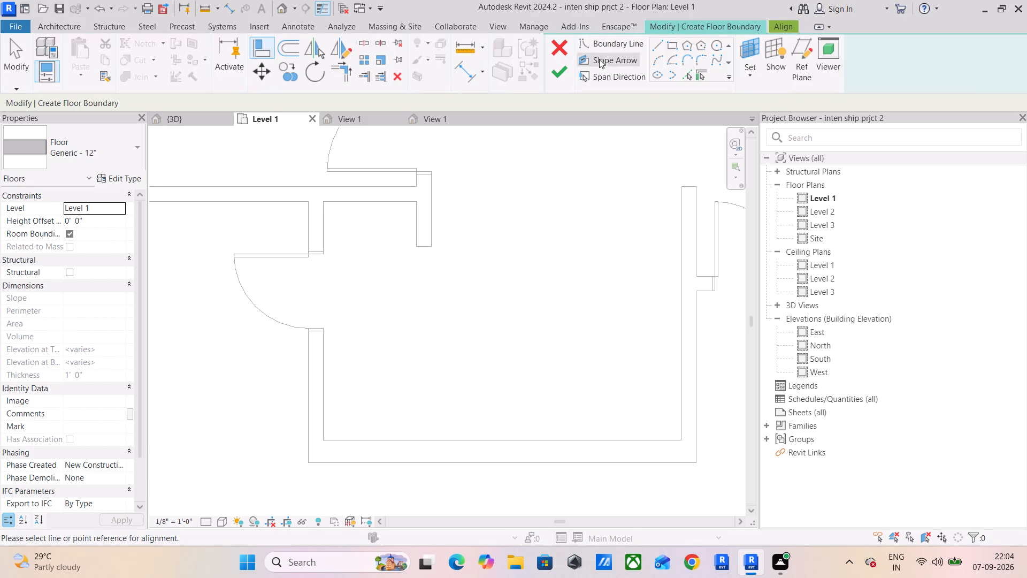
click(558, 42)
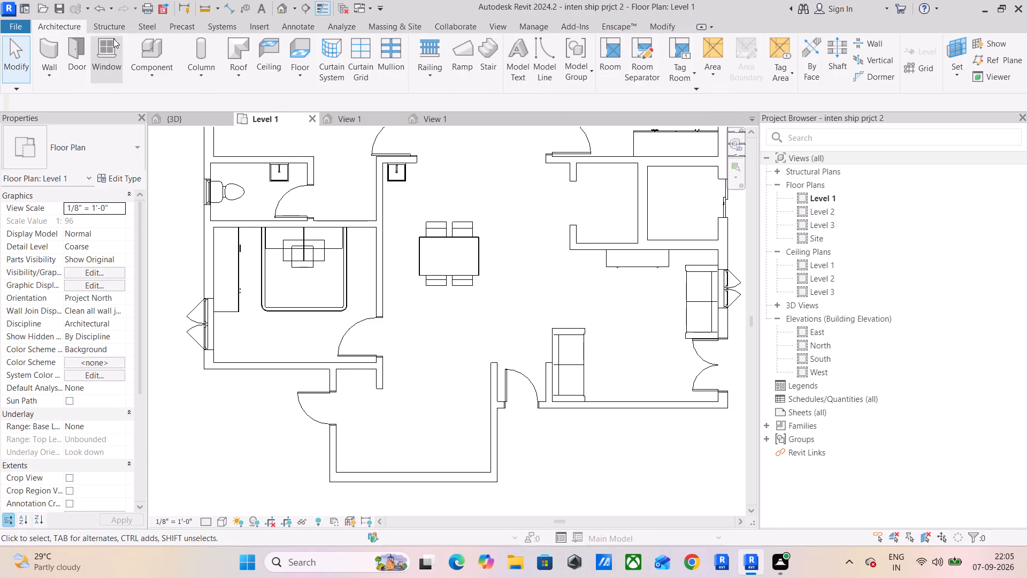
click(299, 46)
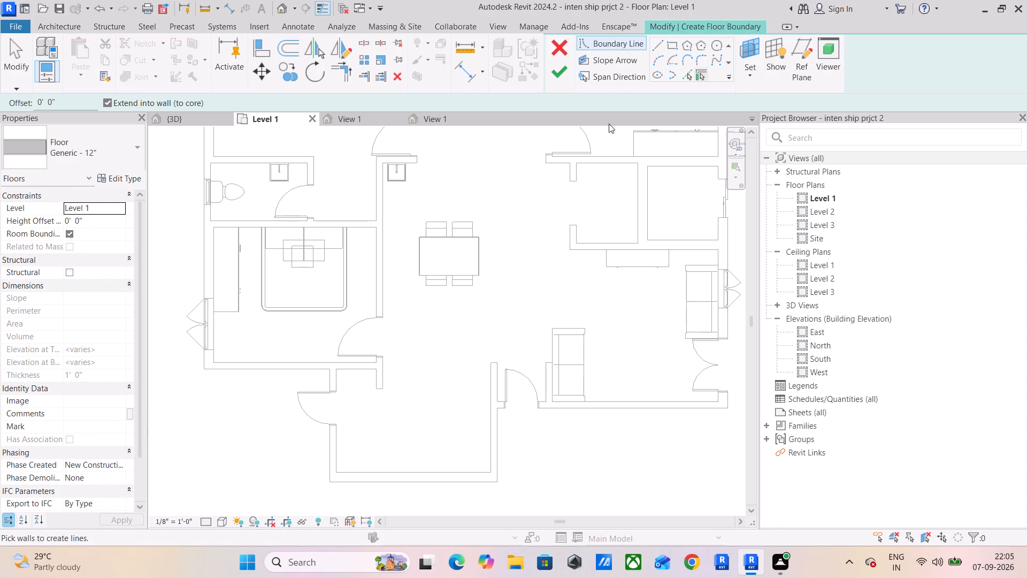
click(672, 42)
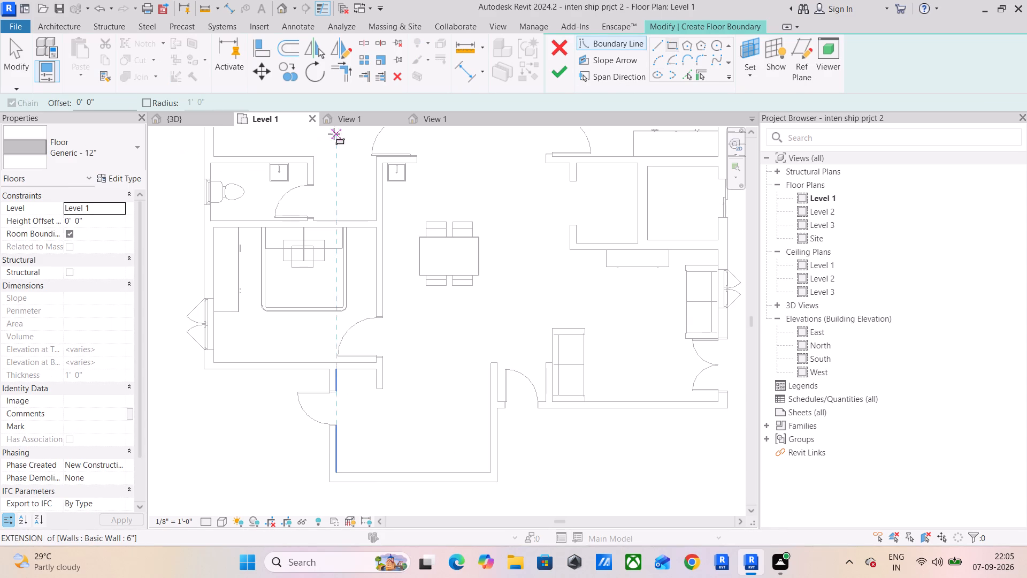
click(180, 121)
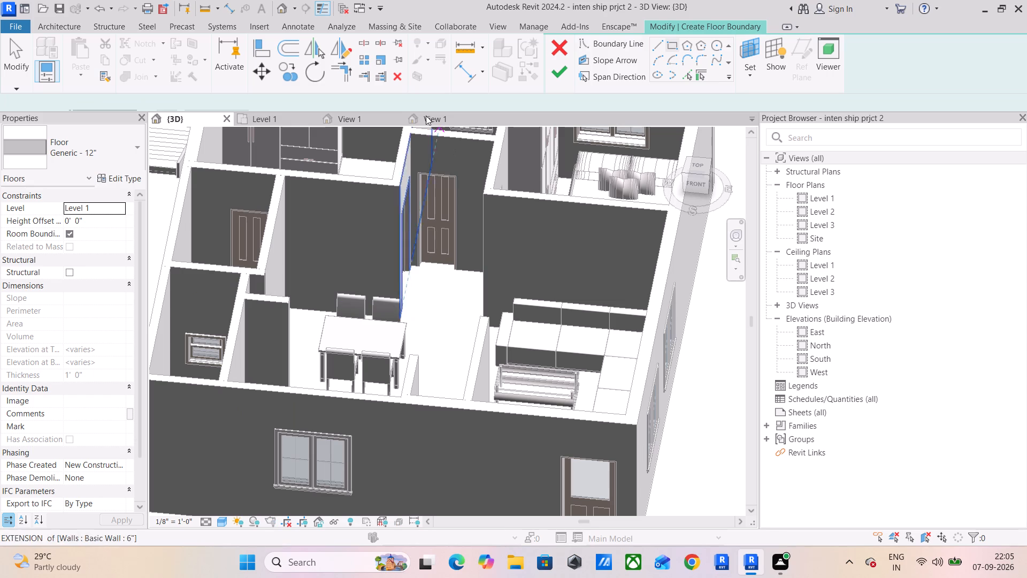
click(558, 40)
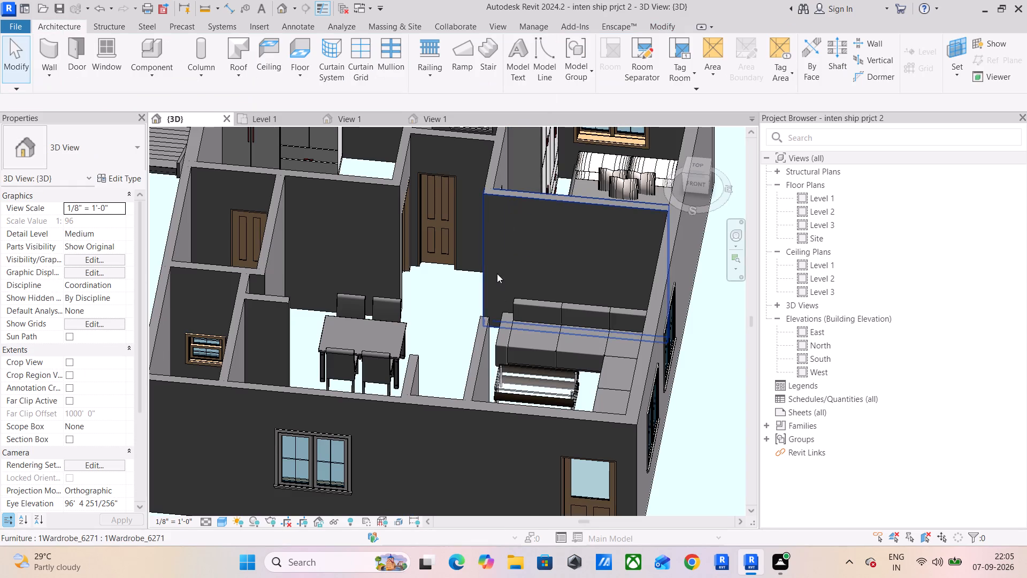
Temporarily hide the model line running along the front edge of the floor slab in the 3D view.
scroll(497, 273, down, 5)
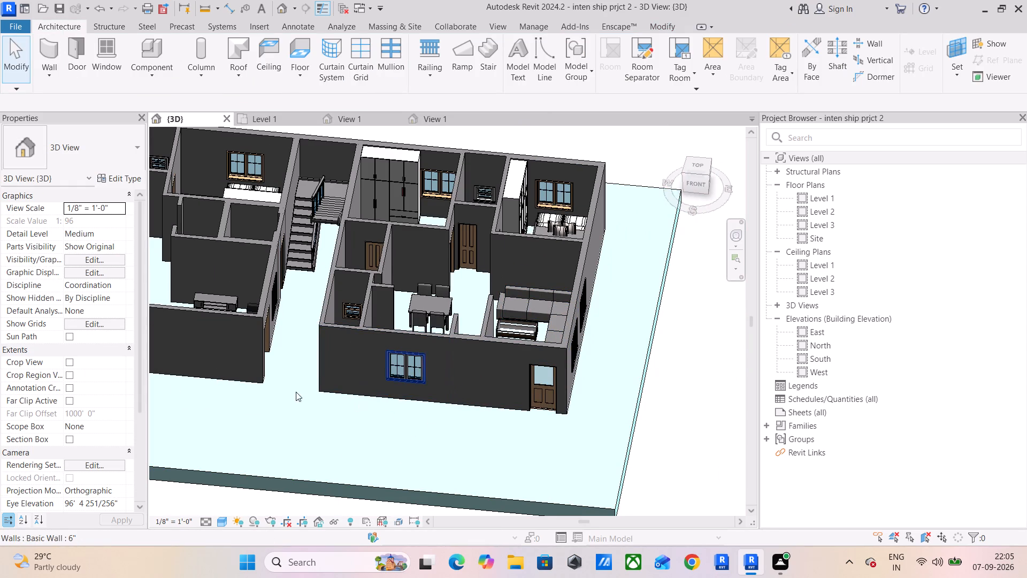
middle_drag(181, 387, 478, 432)
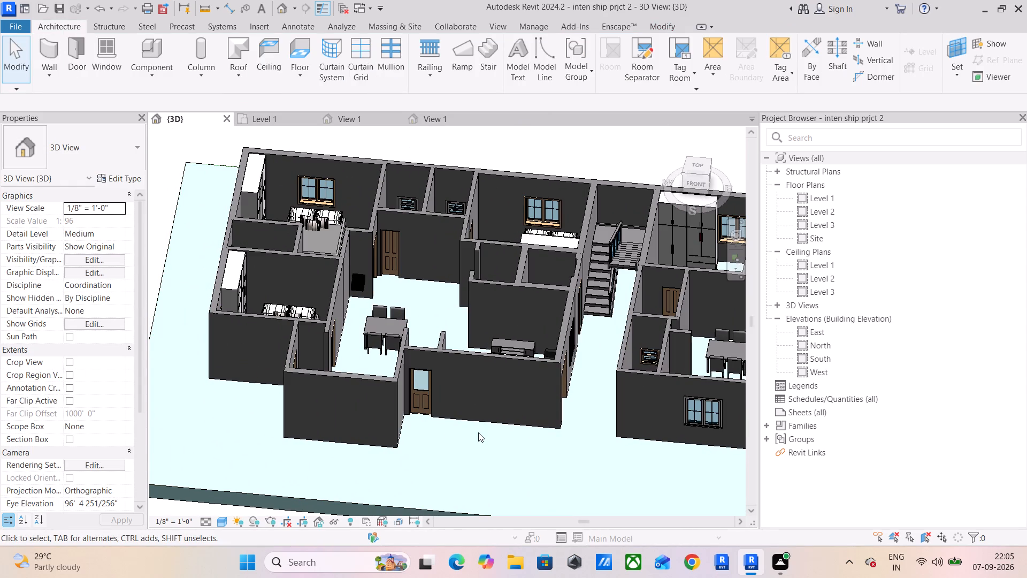
click(270, 499)
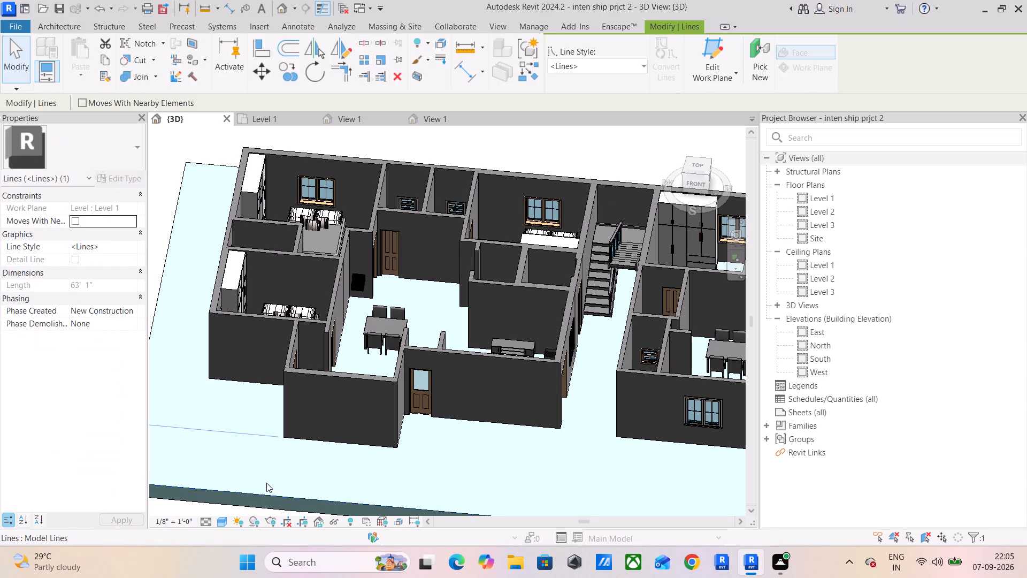
shift+middle_drag(268, 481, 306, 459)
middle_drag(306, 459, 331, 375)
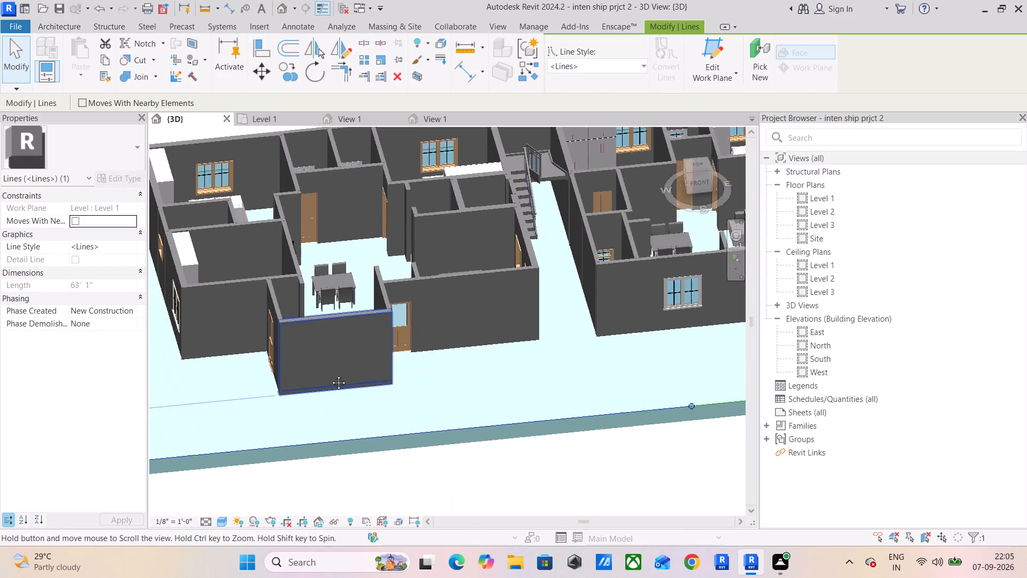
middle_drag(331, 375, 341, 344)
click(319, 407)
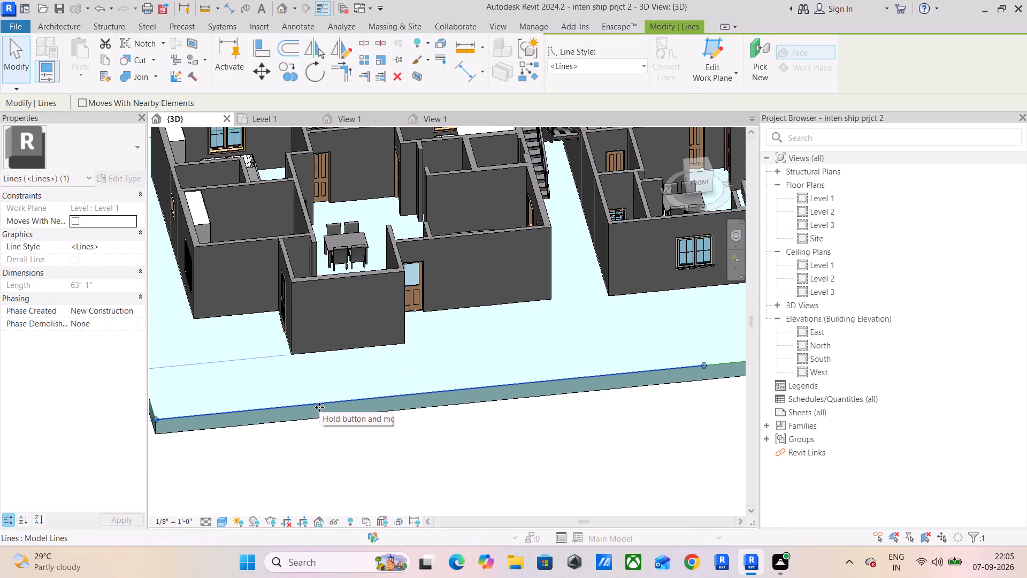
text(hh)
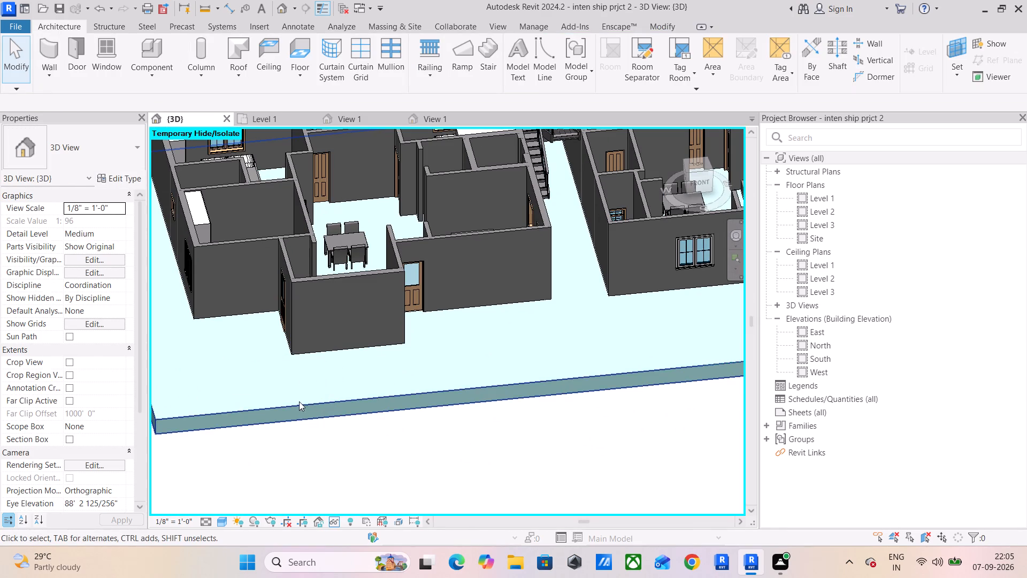
Temporarily hide the 2' floor slab beneath the apartments in the 3D view.
click(299, 401)
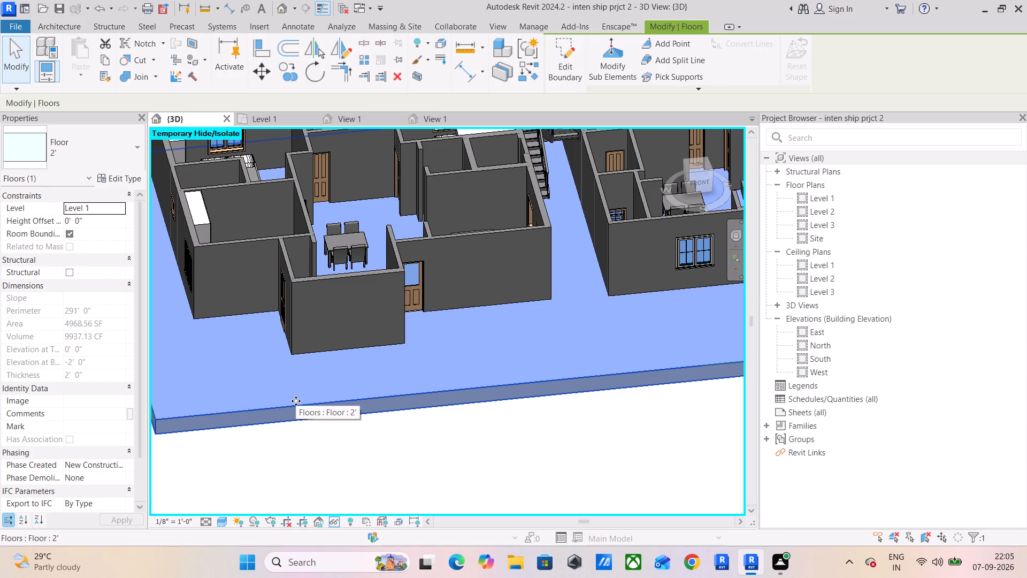
text(hh)
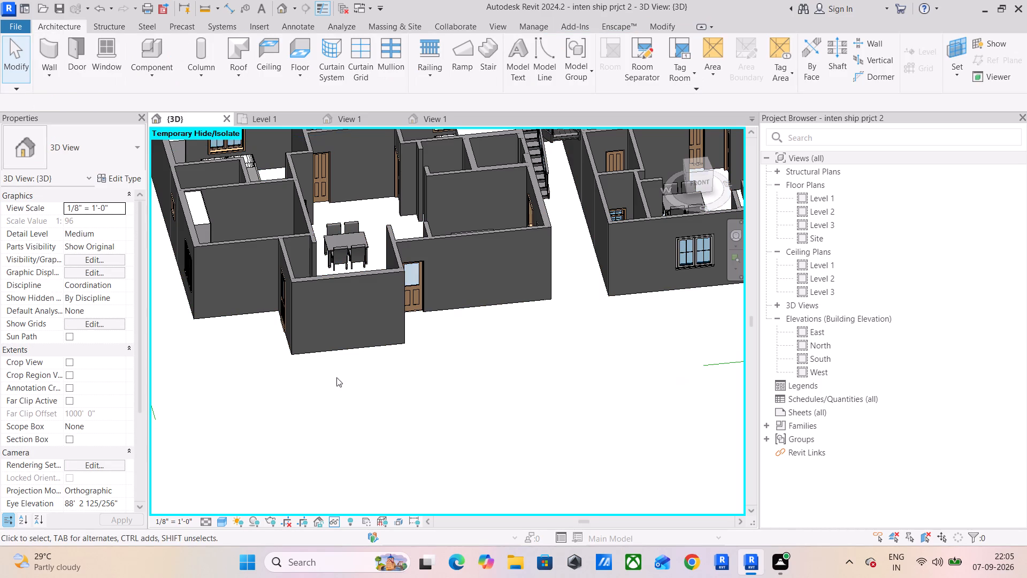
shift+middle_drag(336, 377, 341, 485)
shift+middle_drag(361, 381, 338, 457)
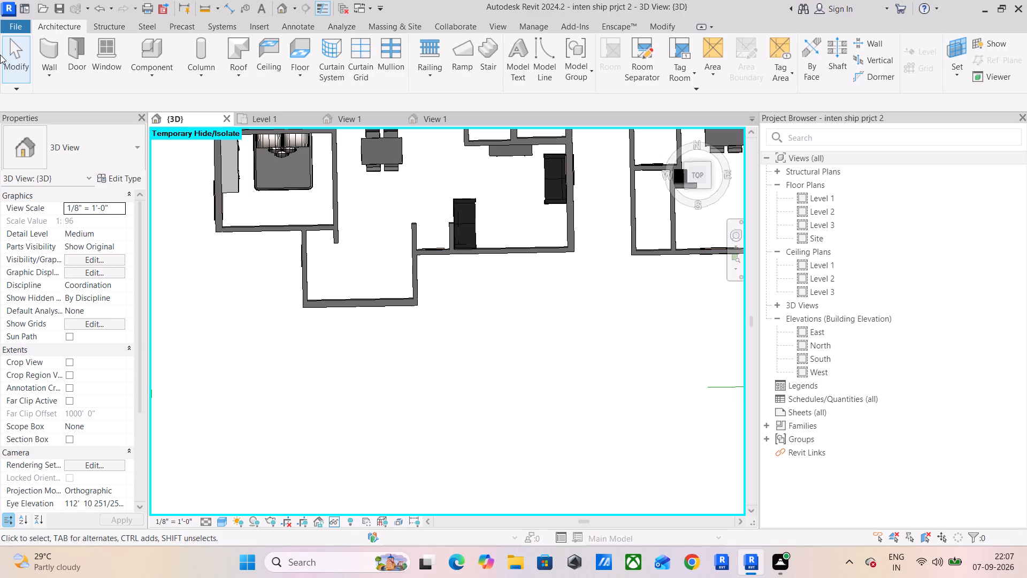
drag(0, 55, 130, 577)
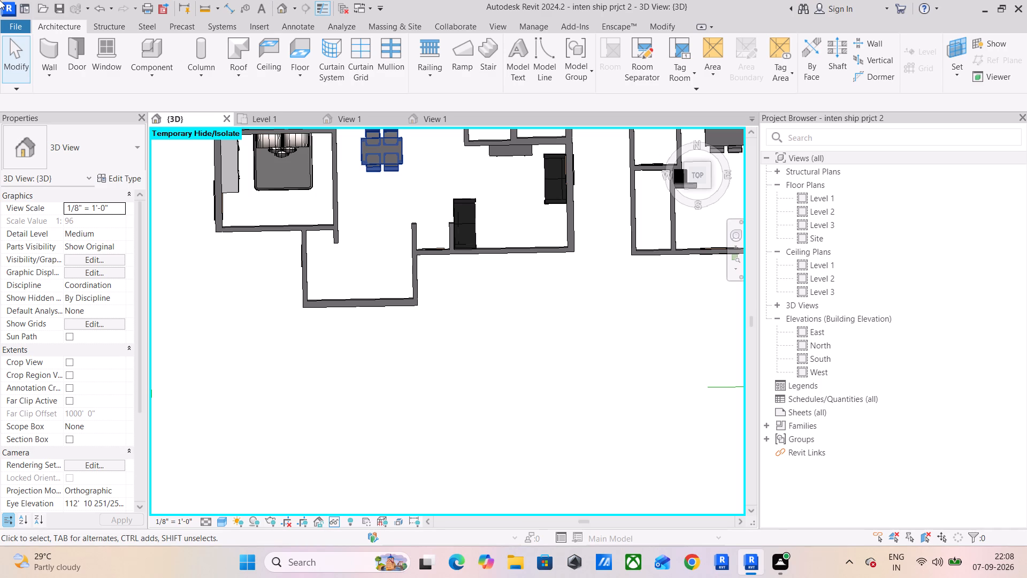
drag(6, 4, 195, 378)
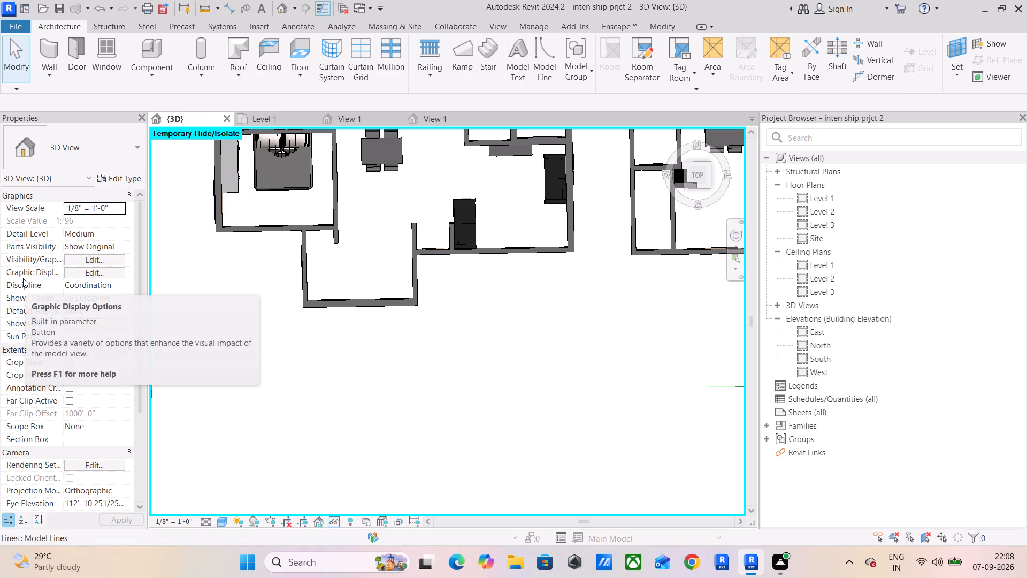
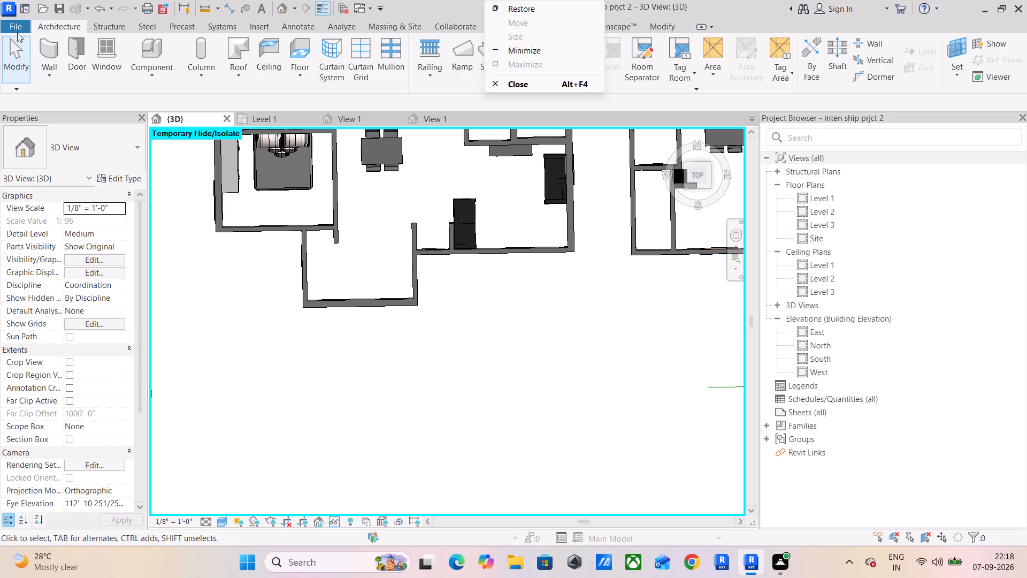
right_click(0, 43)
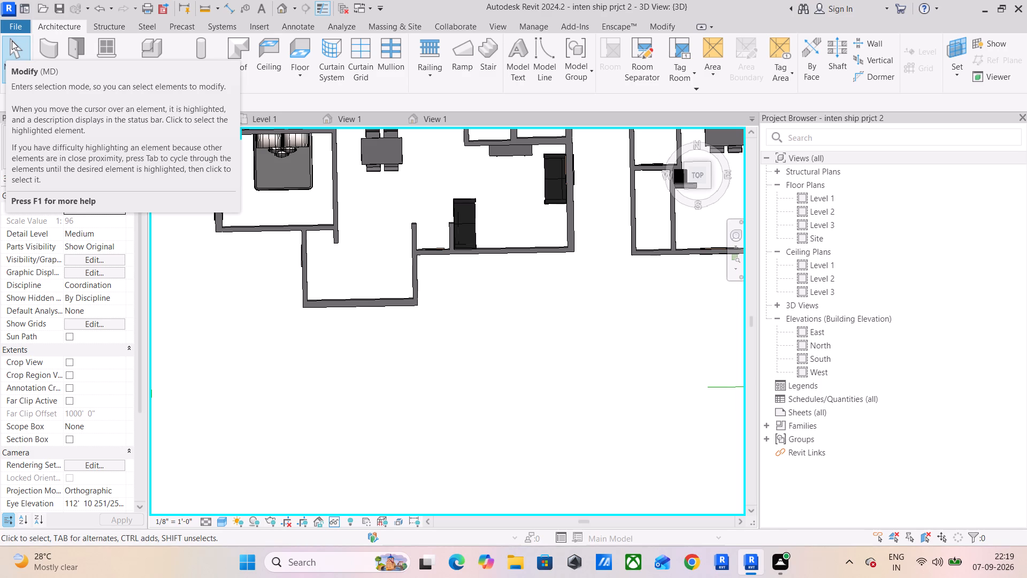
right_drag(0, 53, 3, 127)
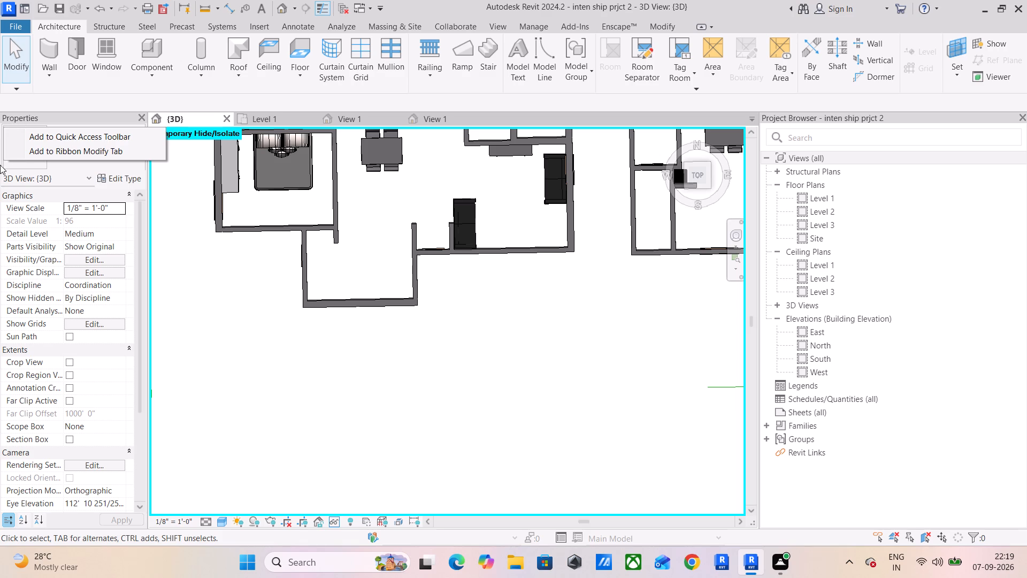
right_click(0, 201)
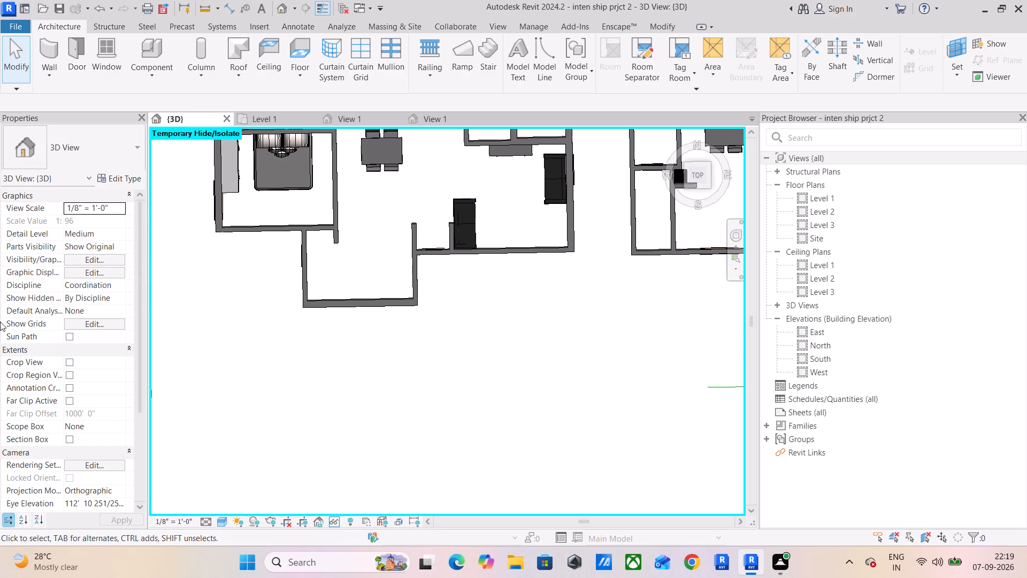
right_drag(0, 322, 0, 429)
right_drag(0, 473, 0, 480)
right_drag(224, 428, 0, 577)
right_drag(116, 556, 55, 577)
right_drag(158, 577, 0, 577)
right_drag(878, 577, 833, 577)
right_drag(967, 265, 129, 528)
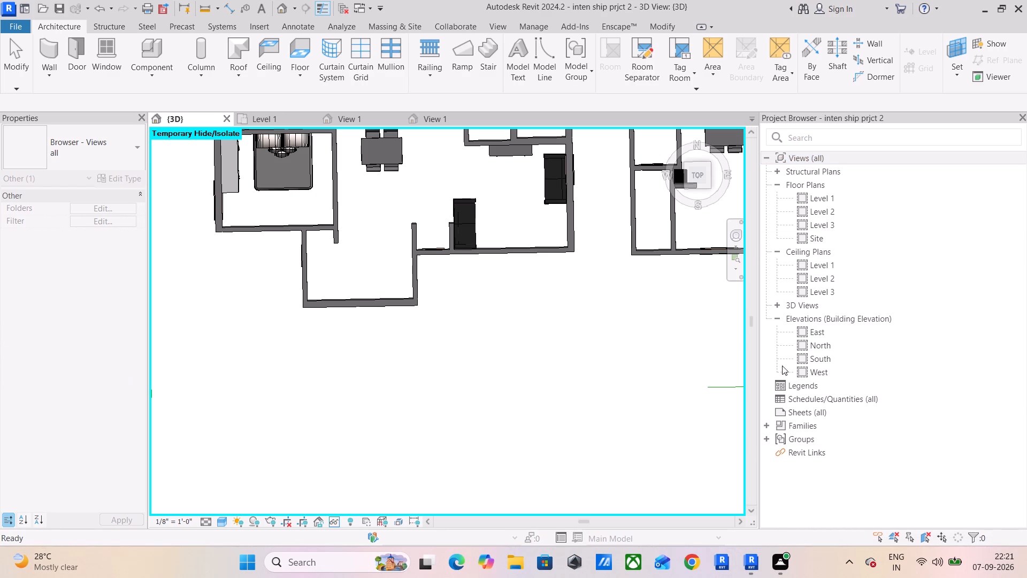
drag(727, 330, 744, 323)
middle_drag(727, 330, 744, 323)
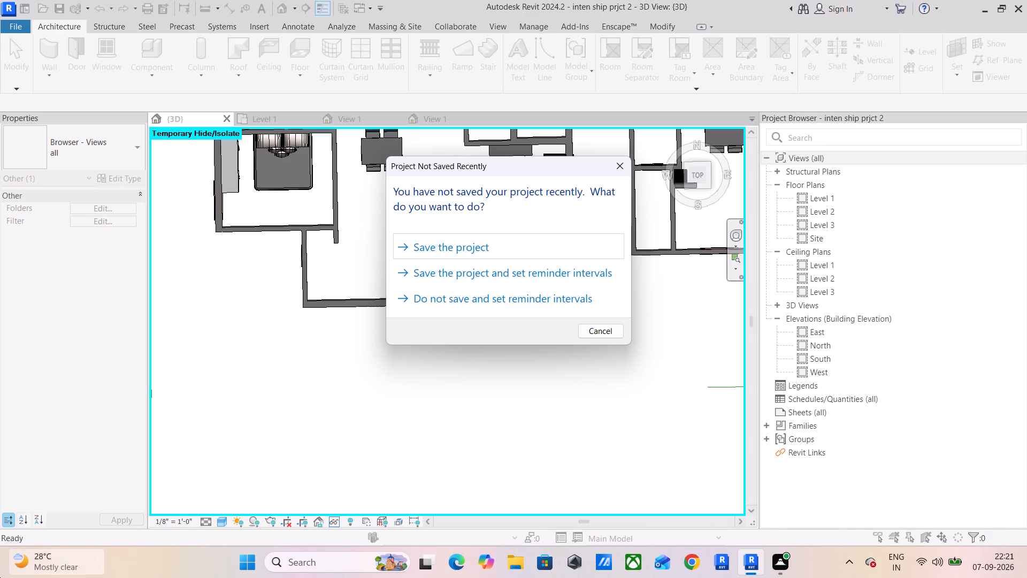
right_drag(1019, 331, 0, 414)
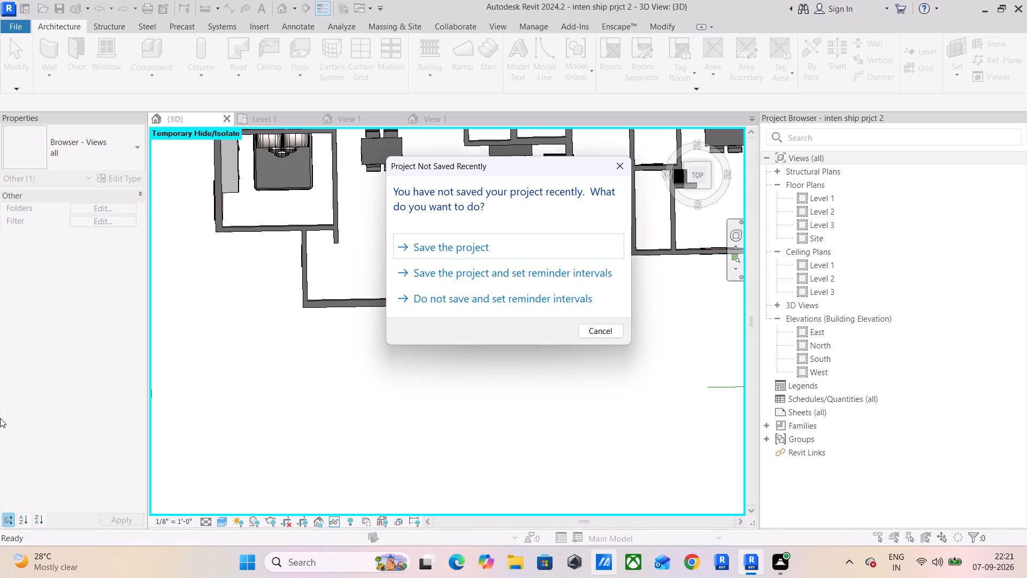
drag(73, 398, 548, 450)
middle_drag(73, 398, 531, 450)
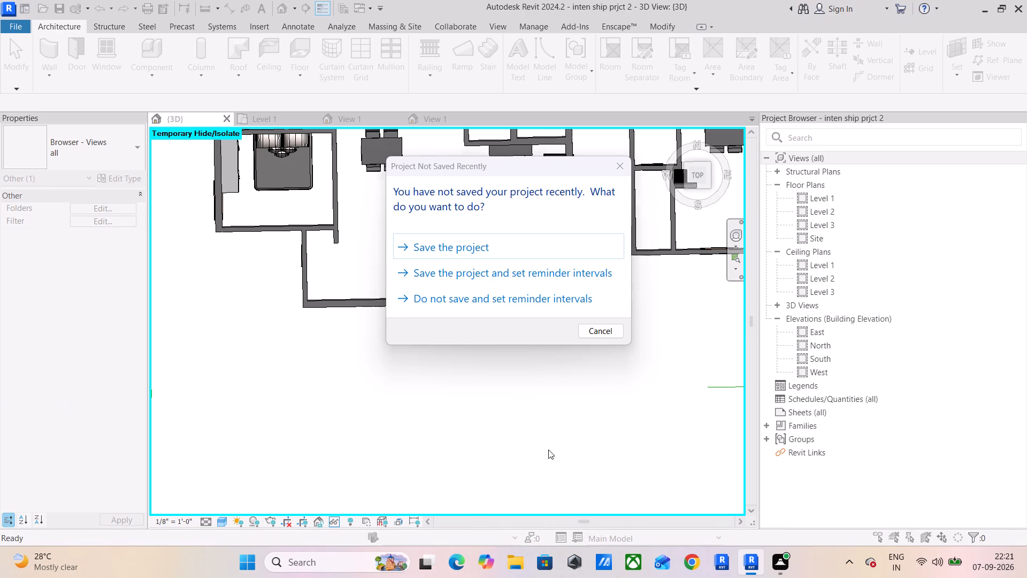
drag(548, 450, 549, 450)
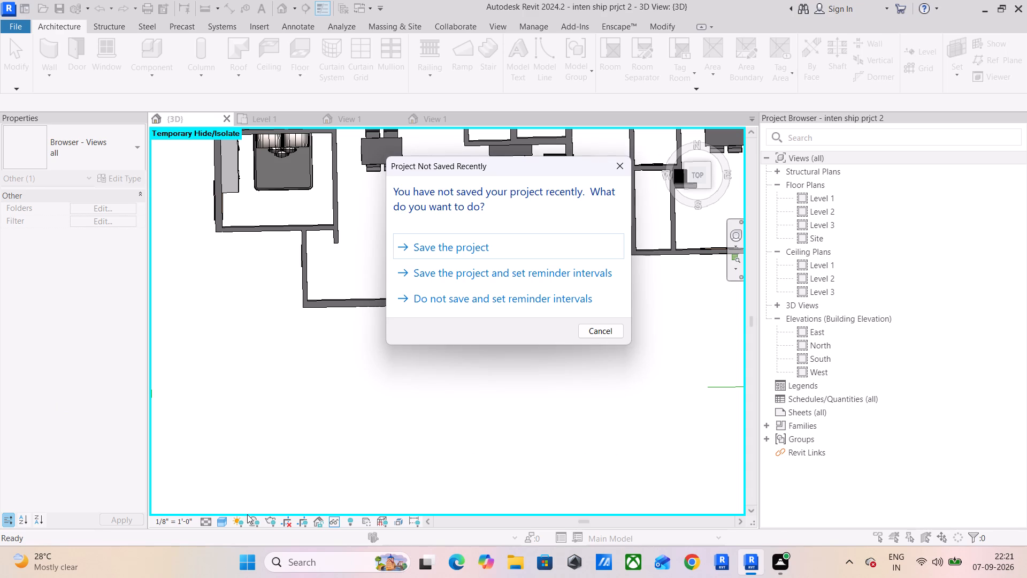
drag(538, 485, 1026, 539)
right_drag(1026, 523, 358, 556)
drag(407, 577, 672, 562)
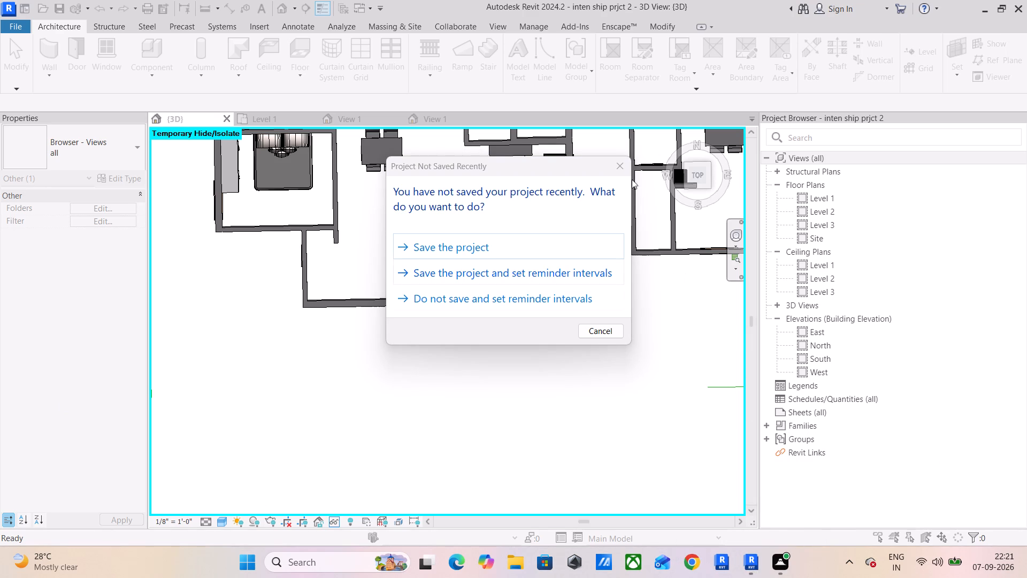
Dismiss the save reminder and save the inten ship prjct 2 project.
click(614, 168)
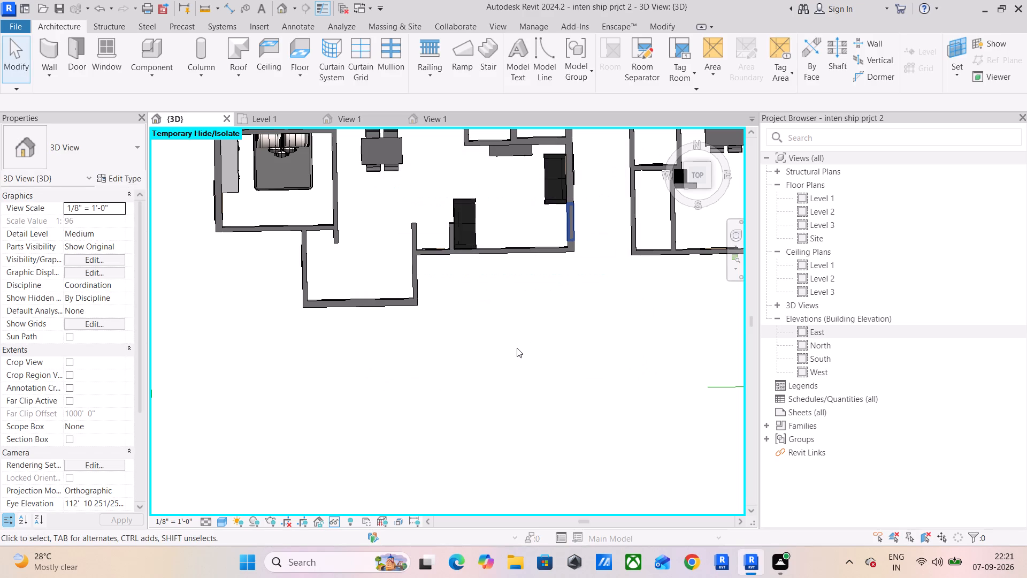
right_drag(458, 361, 83, 411)
right_drag(974, 283, 134, 369)
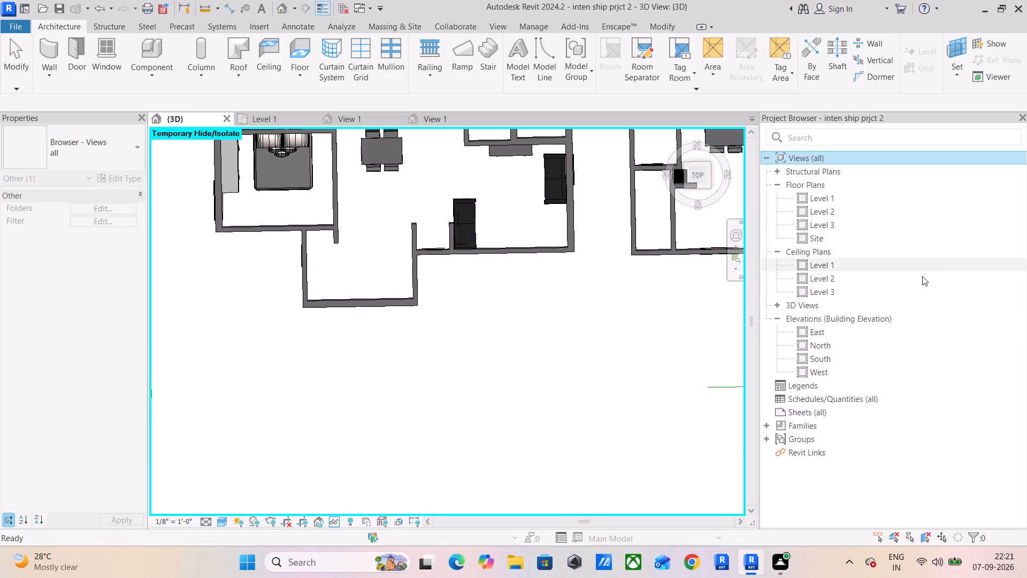
key(ctrl+s)
drag(326, 286, 806, 315)
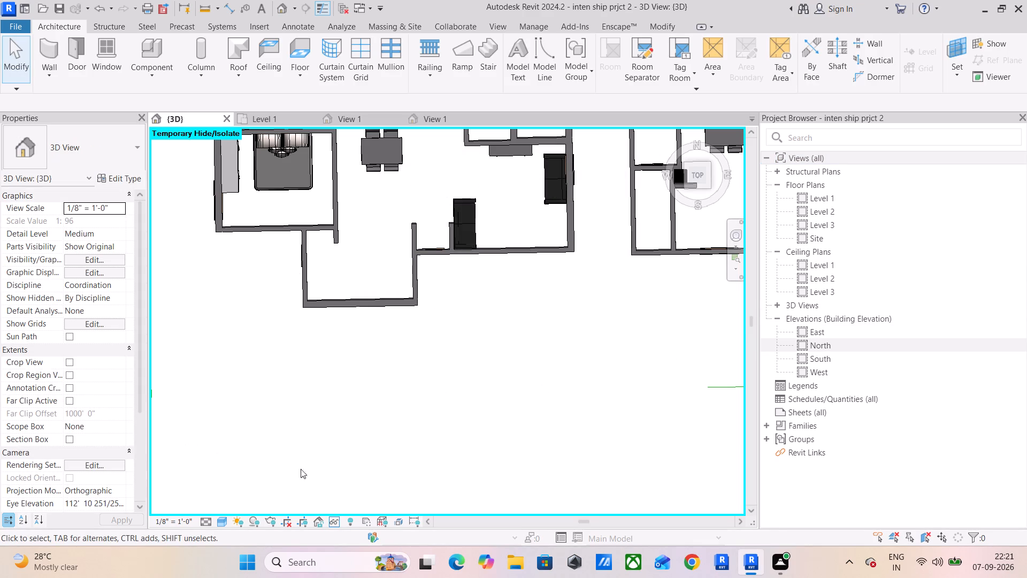
key(ctrl+s)
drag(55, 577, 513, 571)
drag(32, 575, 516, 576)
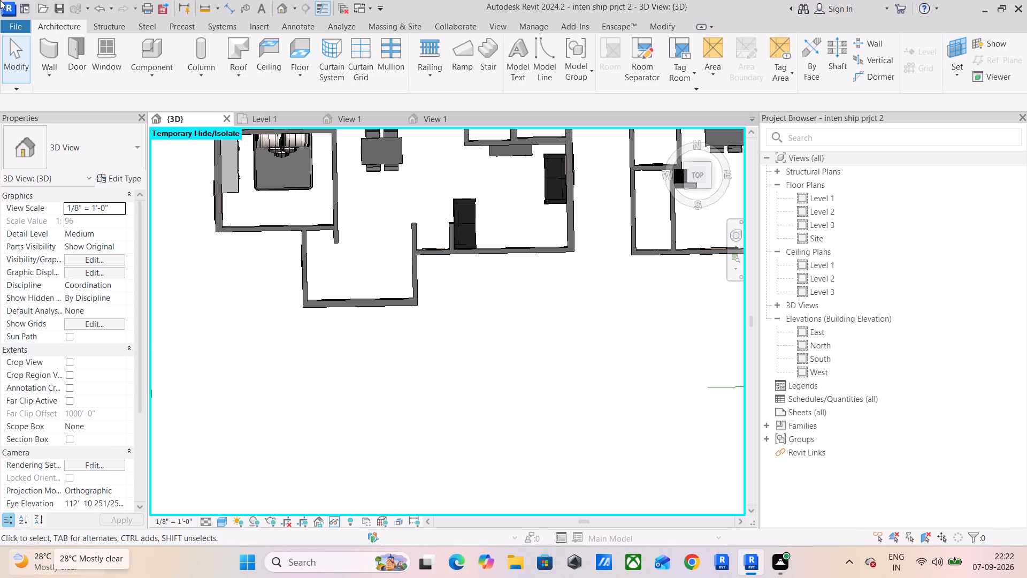
Switch to View 1 of the 1Wardrobe_6271 family.
drag(348, 117, 936, 379)
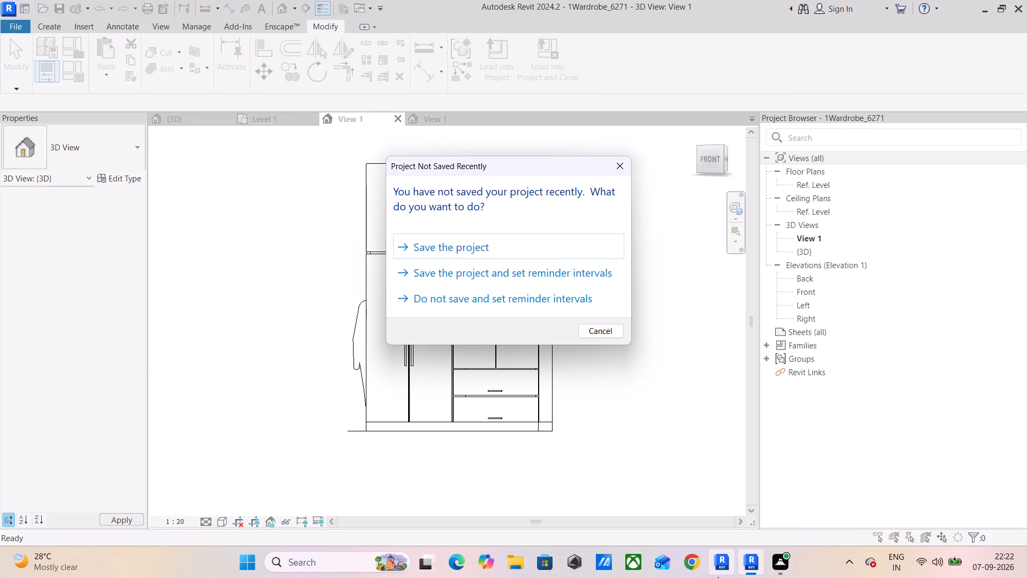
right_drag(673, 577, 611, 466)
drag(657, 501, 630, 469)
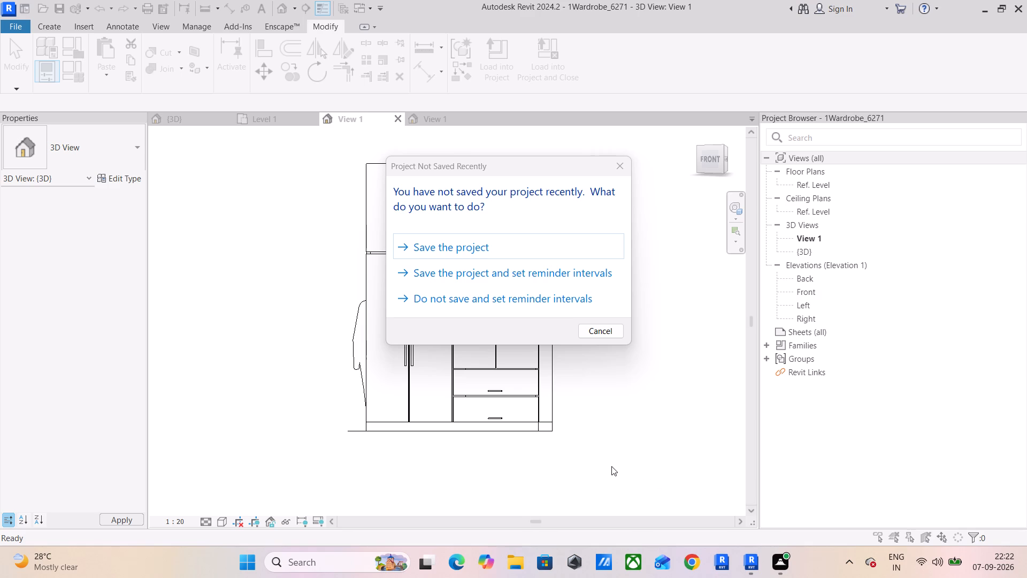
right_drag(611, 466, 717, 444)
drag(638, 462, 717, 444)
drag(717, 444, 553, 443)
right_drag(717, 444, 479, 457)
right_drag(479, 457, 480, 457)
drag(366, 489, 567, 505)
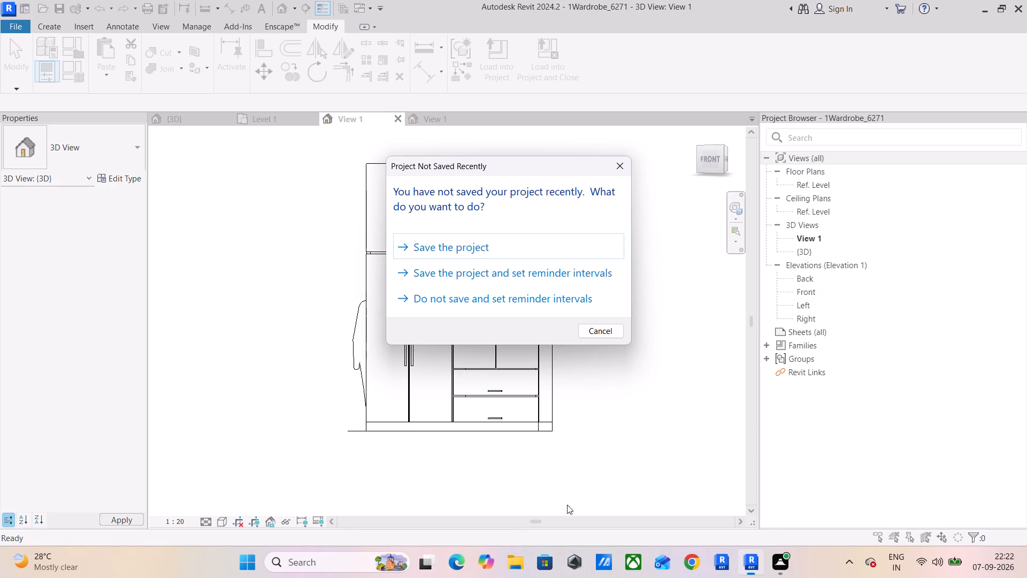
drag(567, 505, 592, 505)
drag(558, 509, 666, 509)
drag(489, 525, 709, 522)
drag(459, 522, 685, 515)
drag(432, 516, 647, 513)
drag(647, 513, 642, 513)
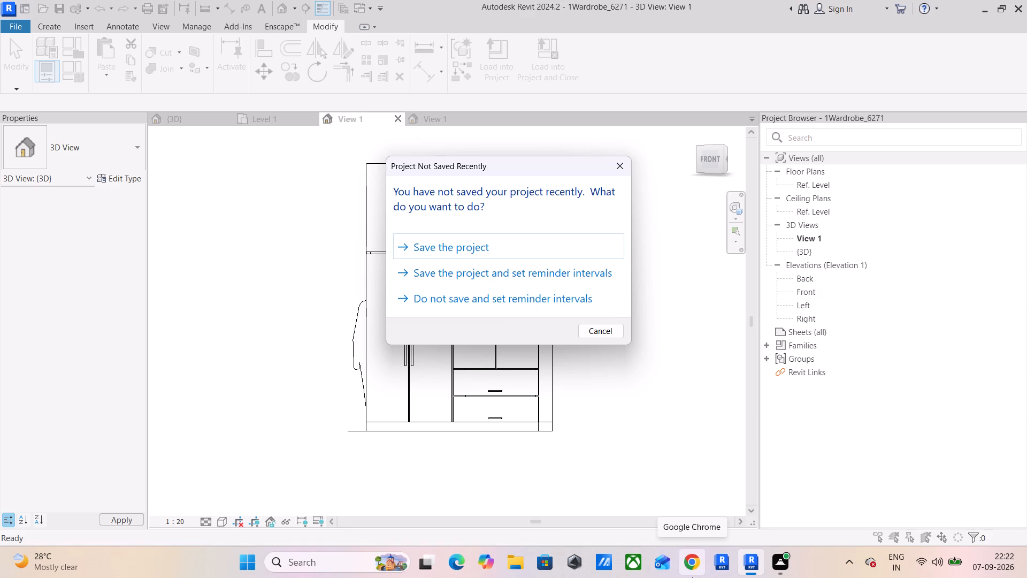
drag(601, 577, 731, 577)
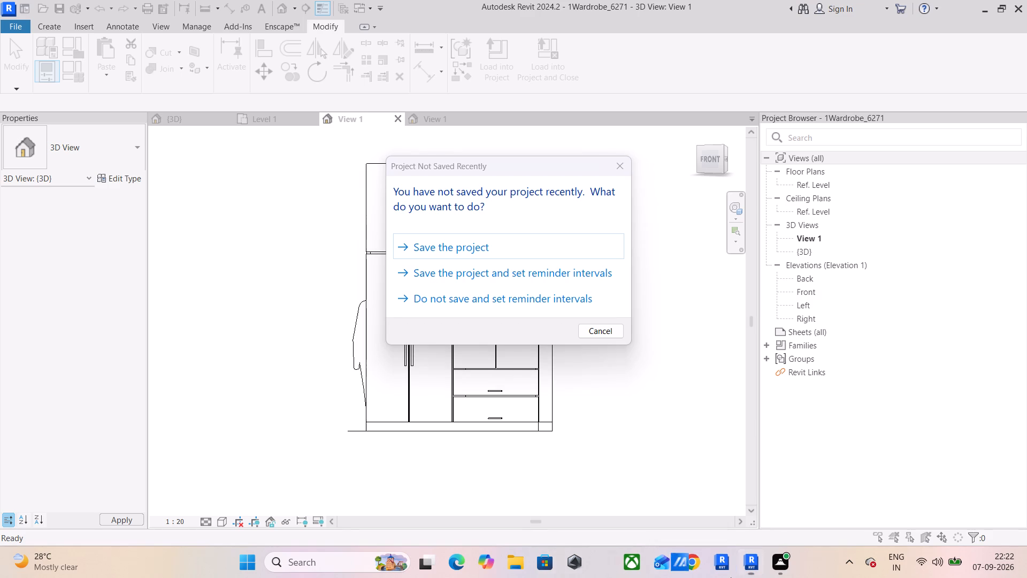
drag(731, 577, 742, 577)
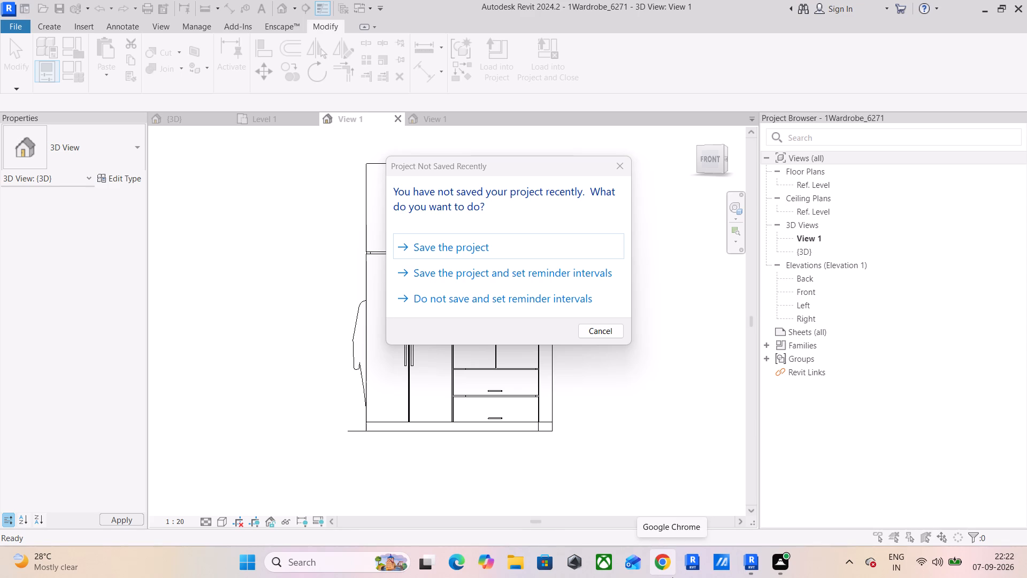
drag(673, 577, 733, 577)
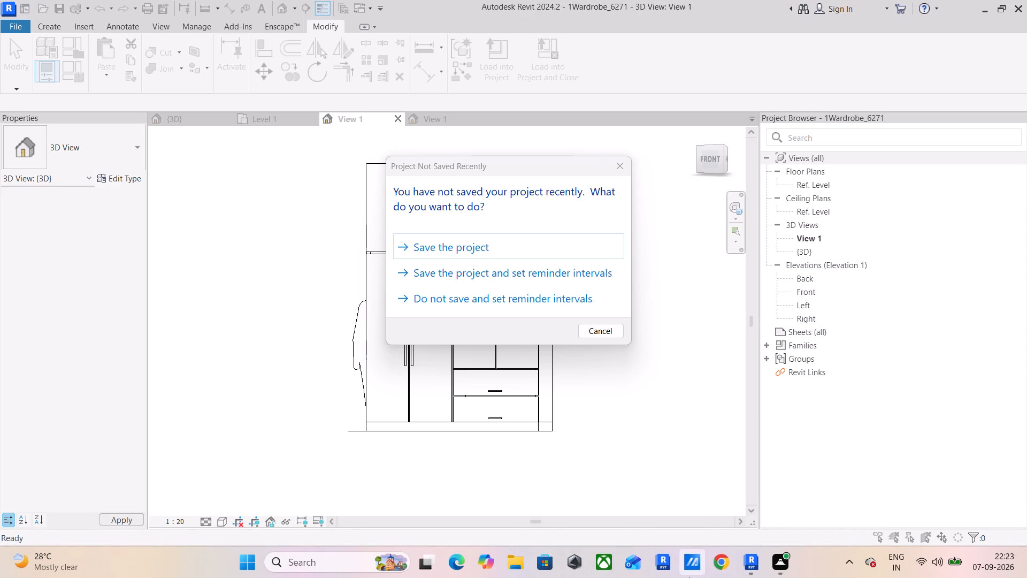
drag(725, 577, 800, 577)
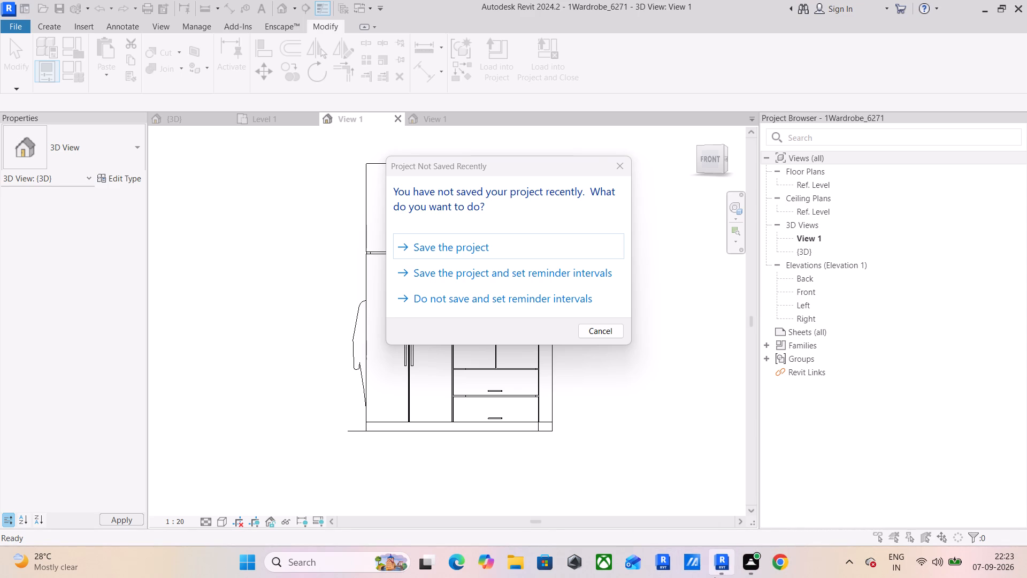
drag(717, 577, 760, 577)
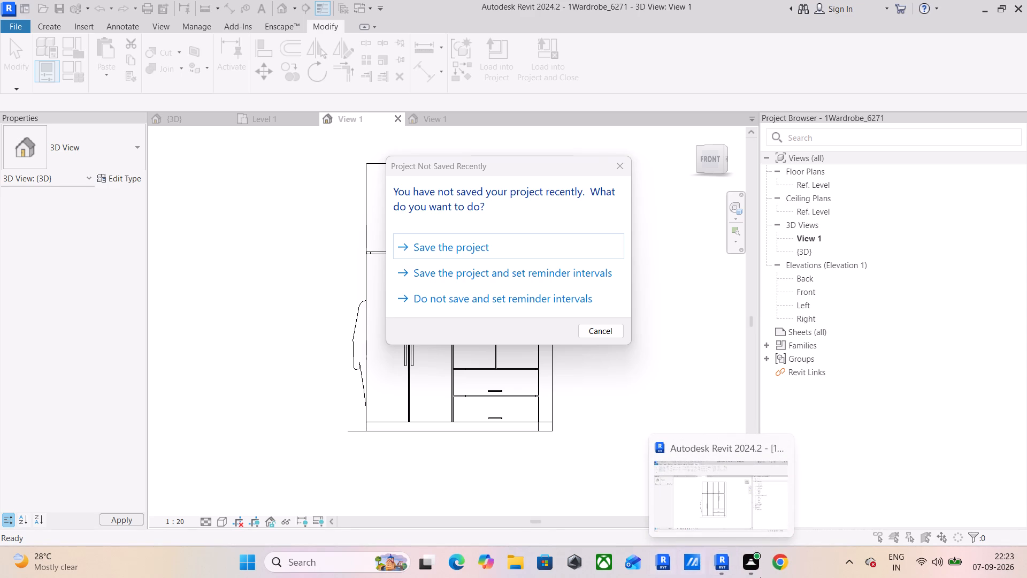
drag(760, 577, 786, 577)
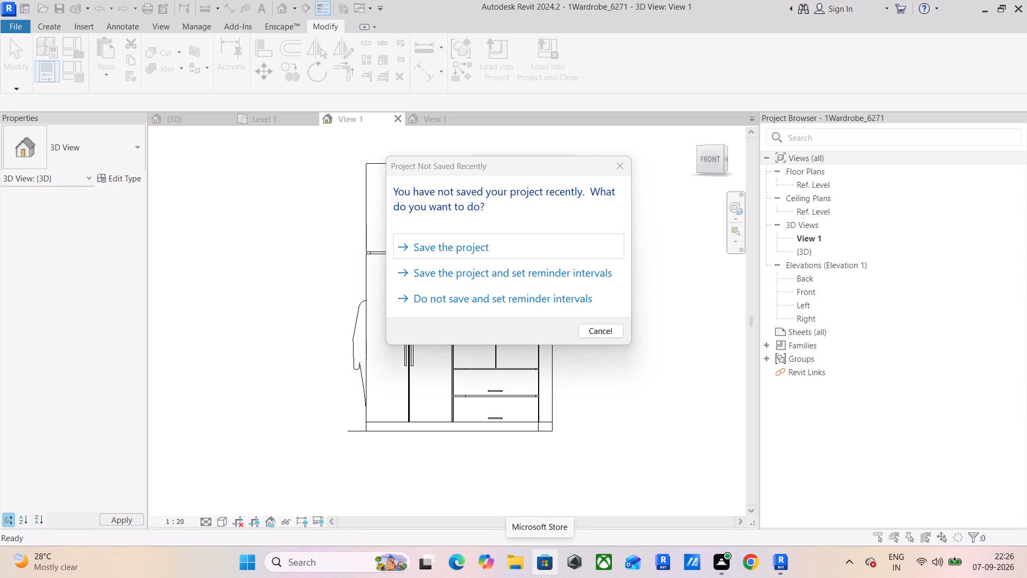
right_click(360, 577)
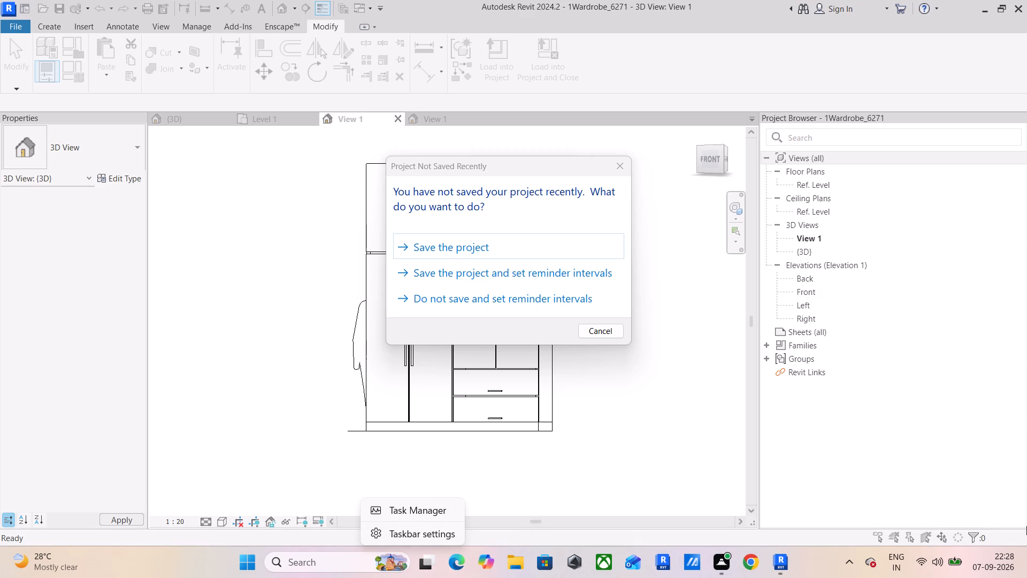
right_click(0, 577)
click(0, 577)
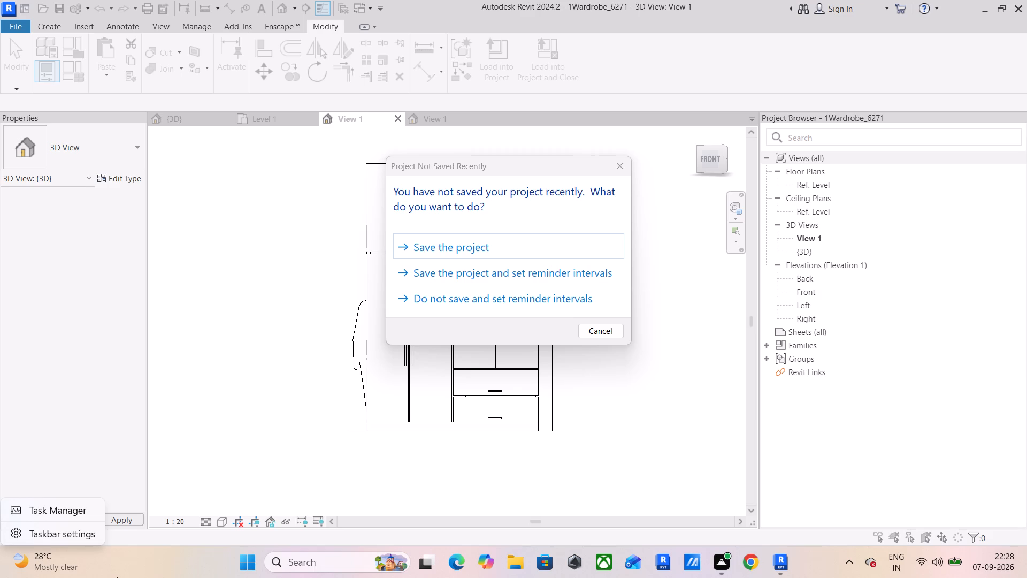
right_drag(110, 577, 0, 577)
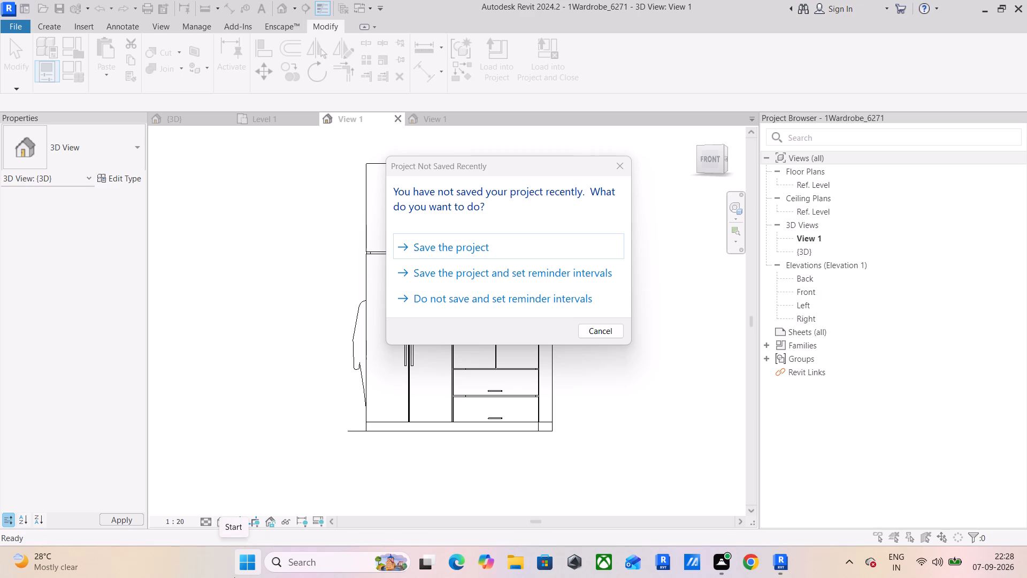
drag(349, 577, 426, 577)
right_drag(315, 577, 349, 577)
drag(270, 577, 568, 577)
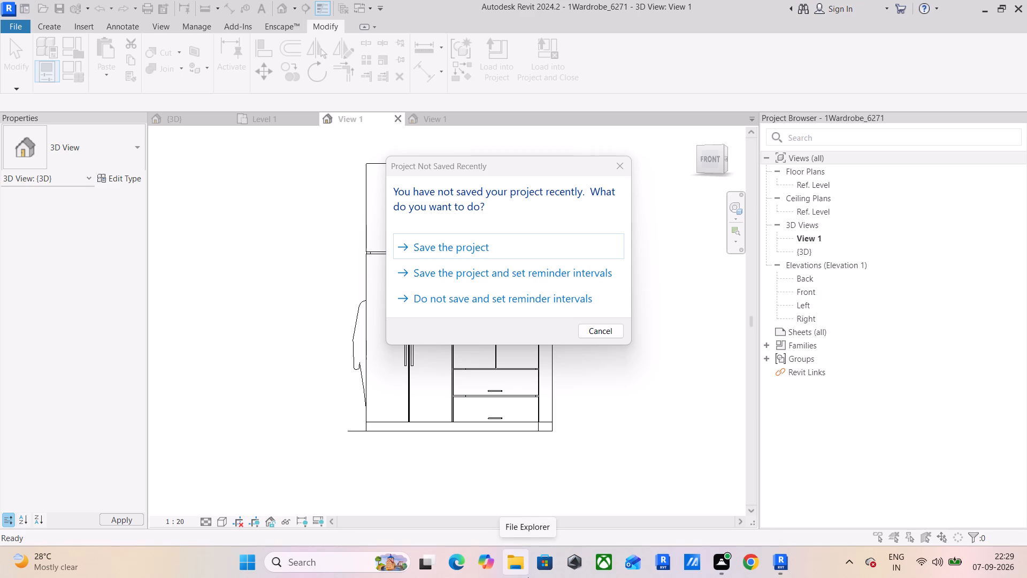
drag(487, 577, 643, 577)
Dismiss the Project Not Saved Recently reminder without saving the project.
drag(617, 166, 624, 168)
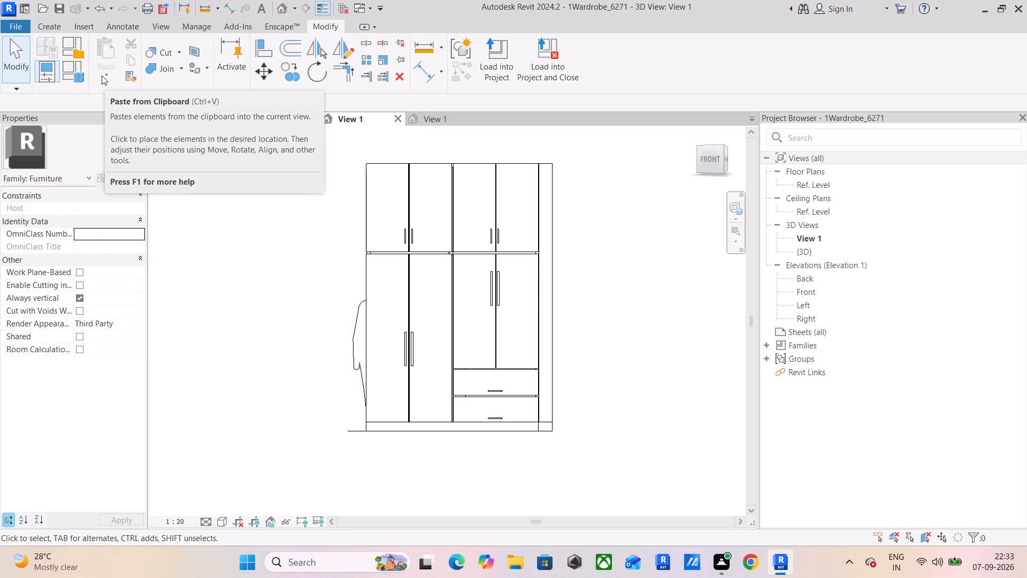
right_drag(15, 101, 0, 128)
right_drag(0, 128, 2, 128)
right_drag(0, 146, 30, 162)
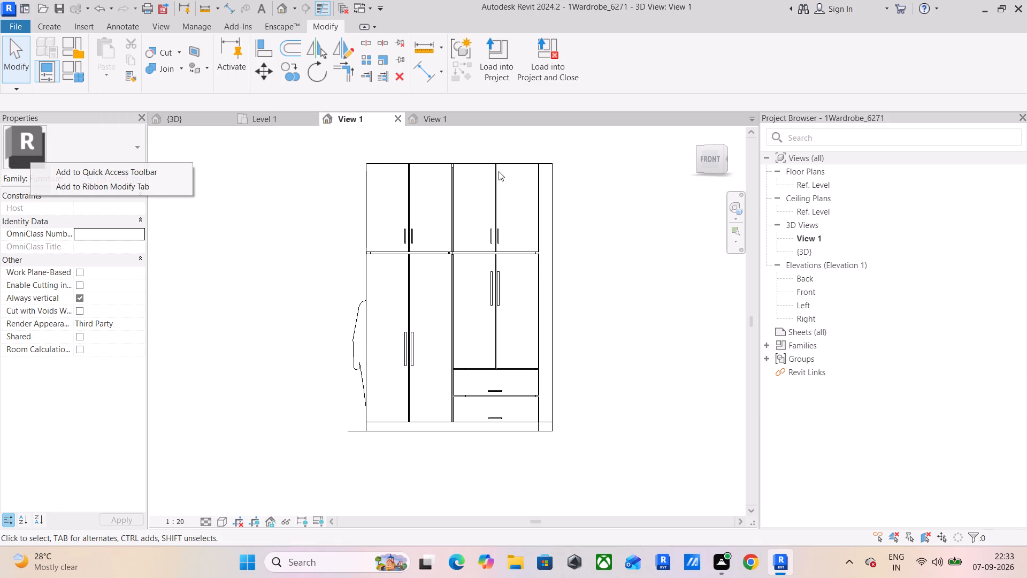
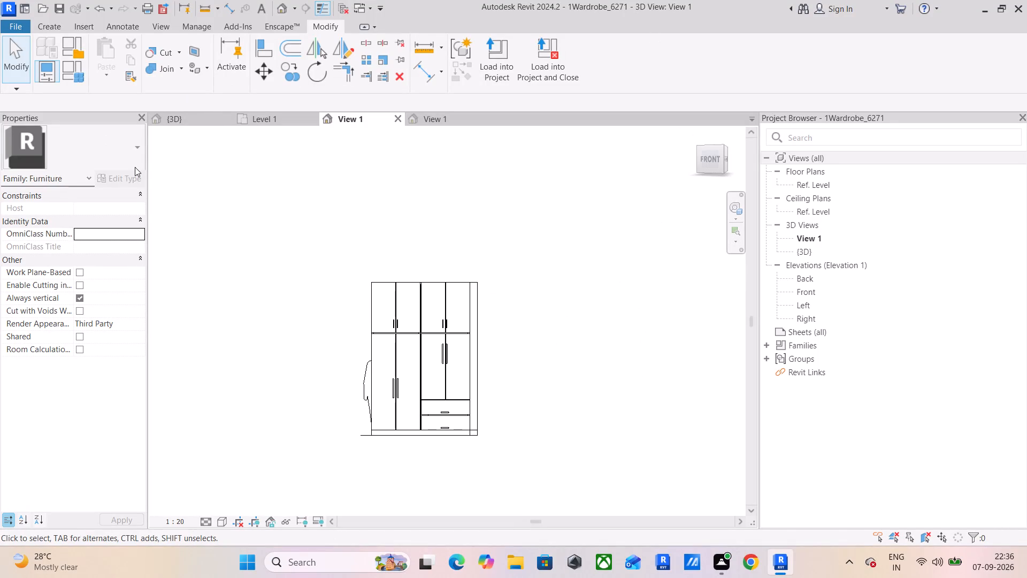
Return to the Level 1 plan and close the 1Wardrobe_6271 and White_Modern_Coffee_Table_17067 families without saving changes.
click(275, 121)
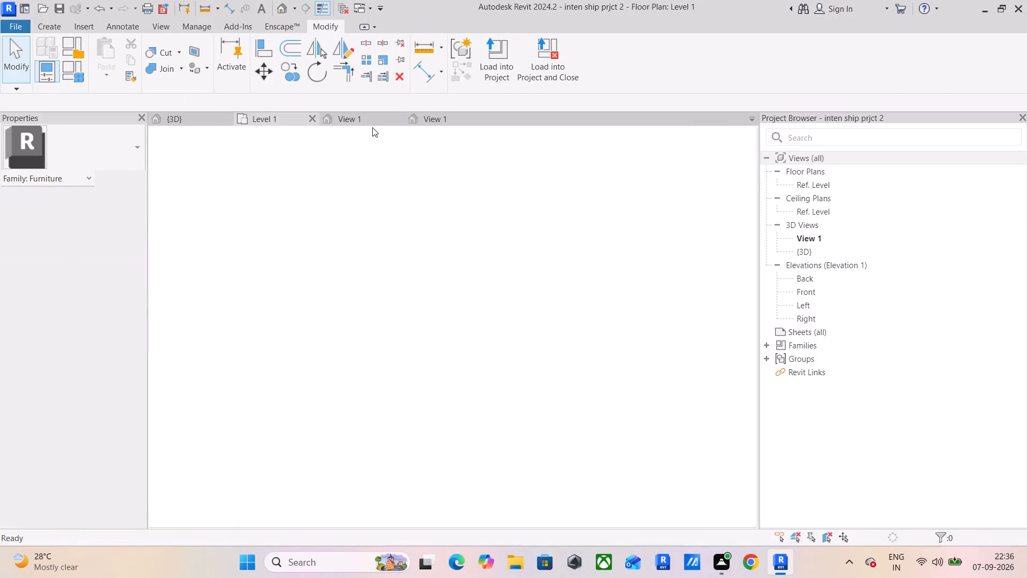
click(398, 118)
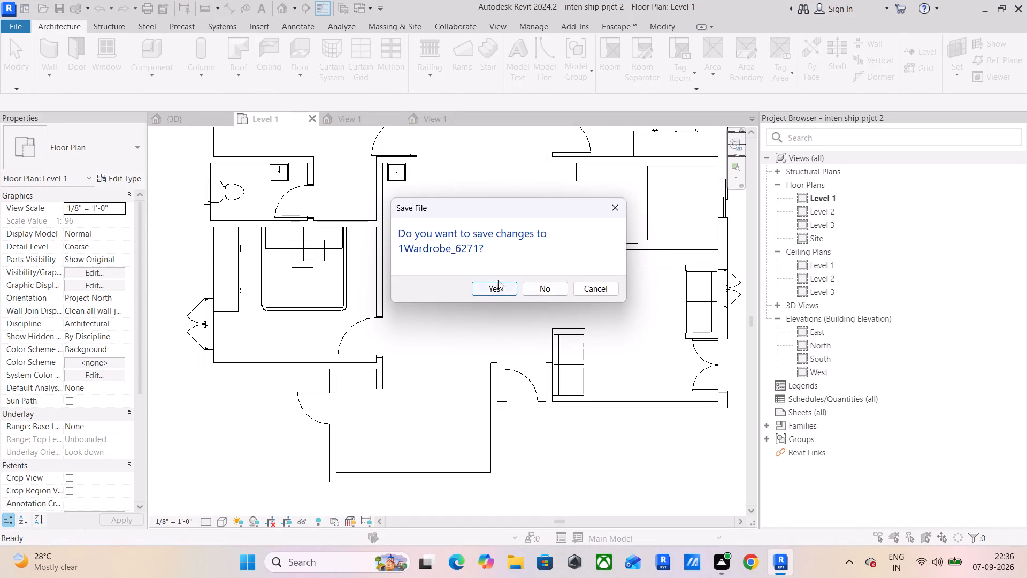
click(540, 286)
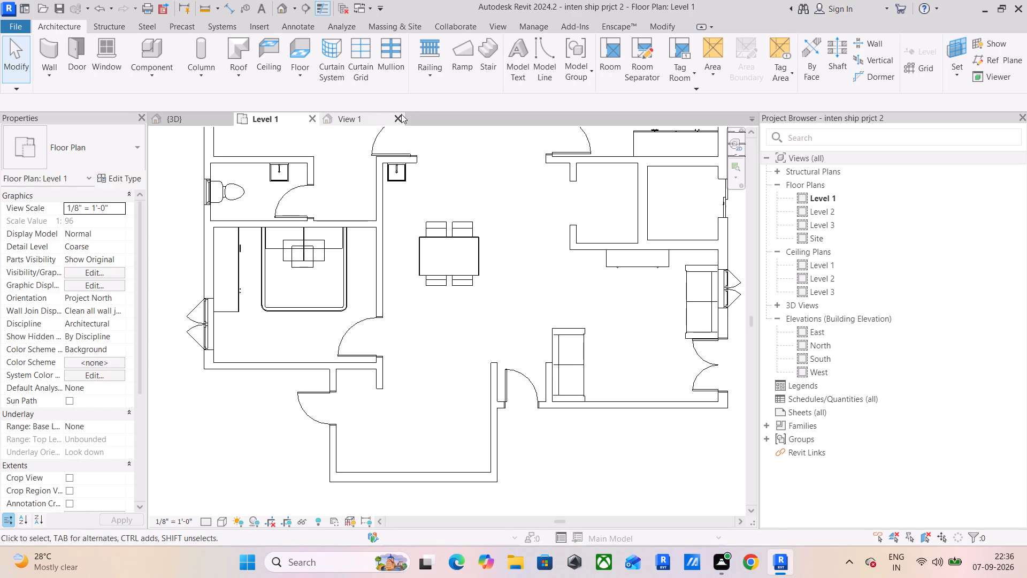
click(399, 120)
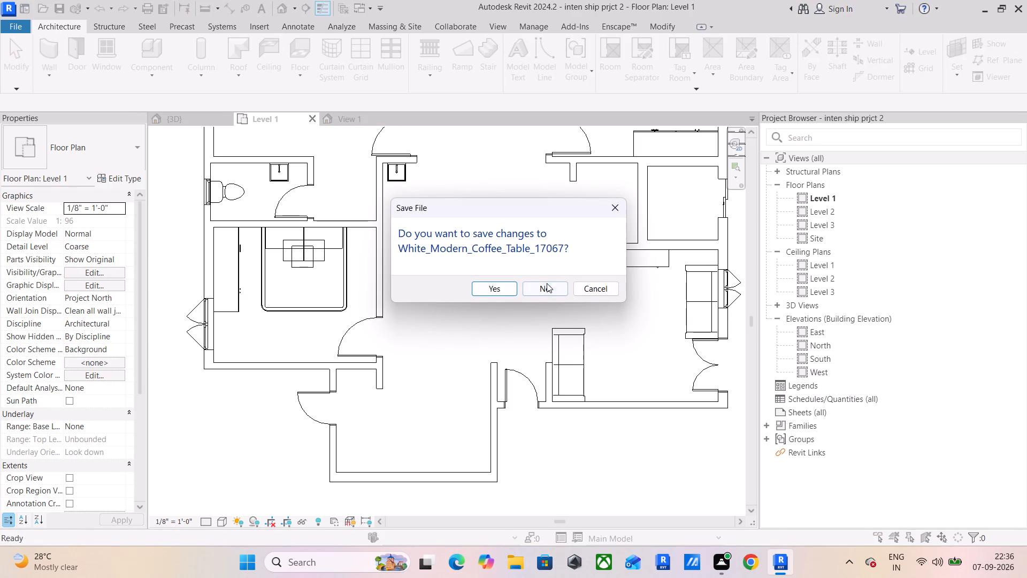
click(540, 285)
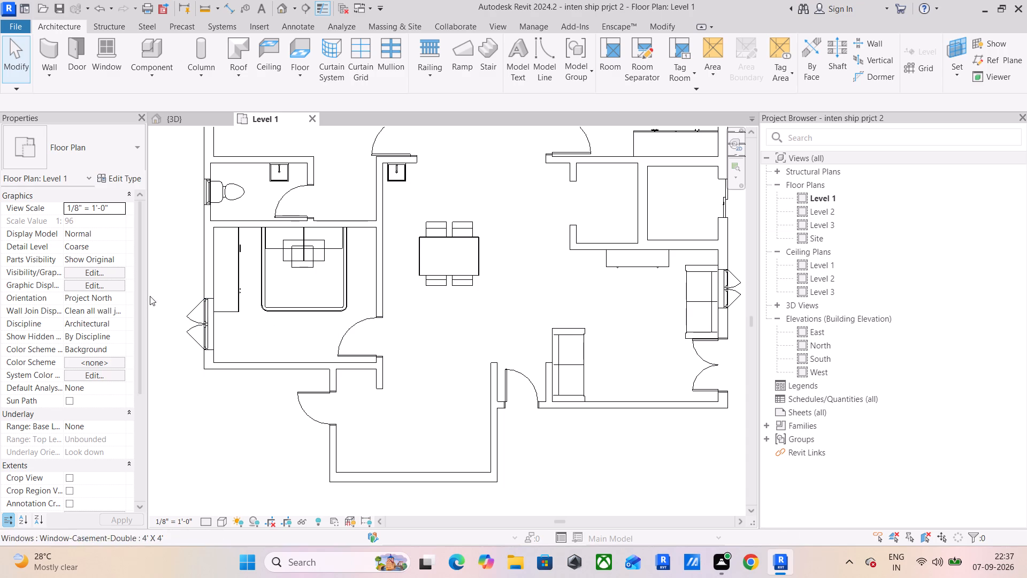
Nudge the bedroom's 4' x 4' casement window beside the wardrobe about 1' down the exterior wall to meet the lower wall.
click(209, 327)
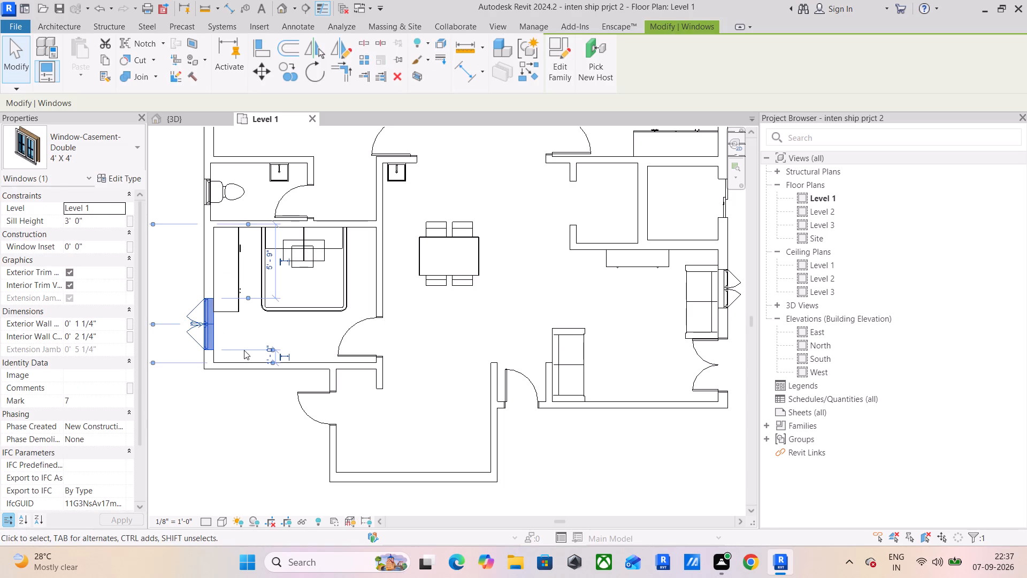
key(Down)
key(Down)
key(Down)
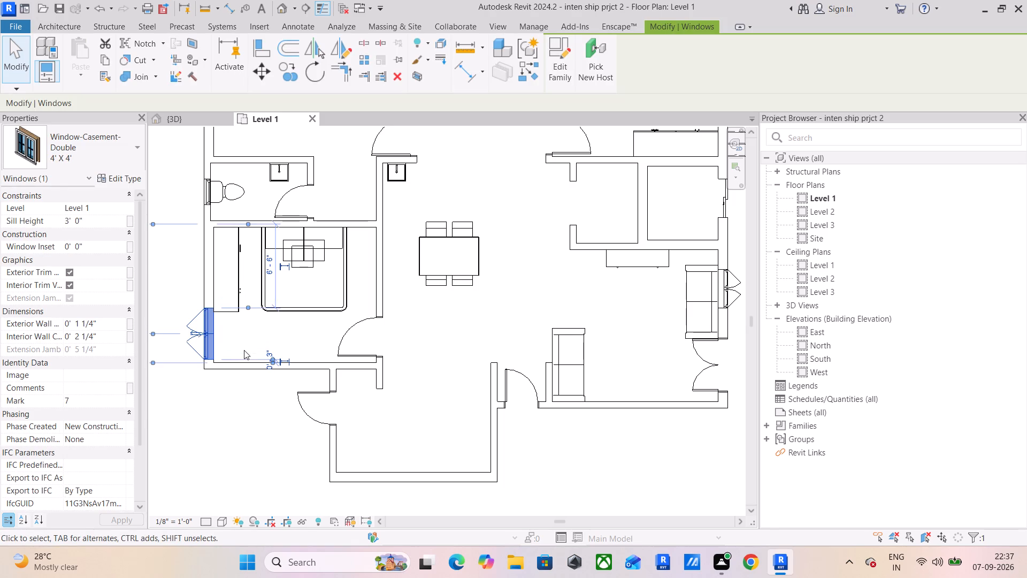
key(Down)
click(142, 518)
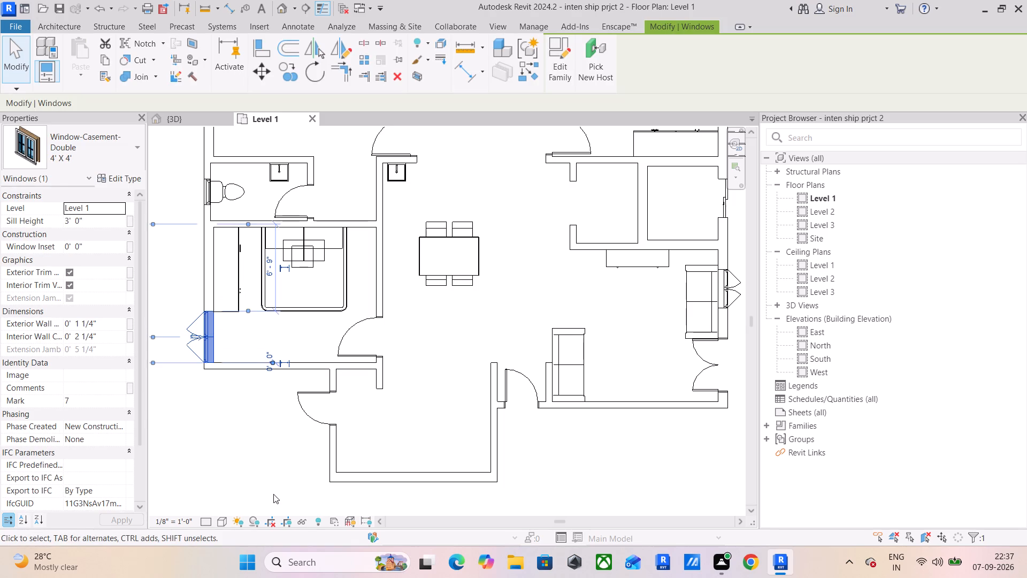
drag(212, 476, 213, 463)
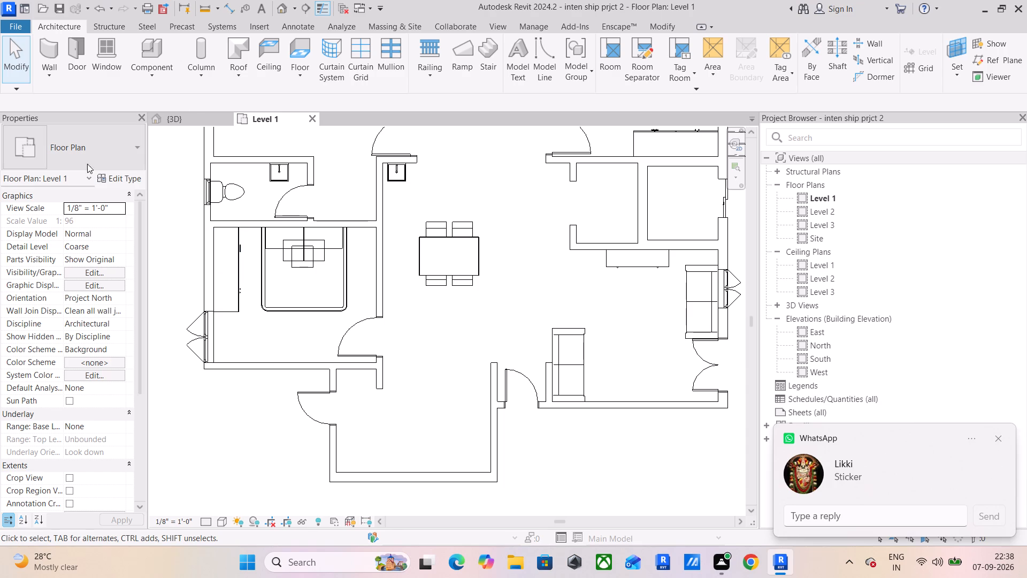
Start a Generic - 12" floor with a 5' height offset and sketch an 11'-6" by 2' rectangle inside the lower room's bottom wall.
click(311, 49)
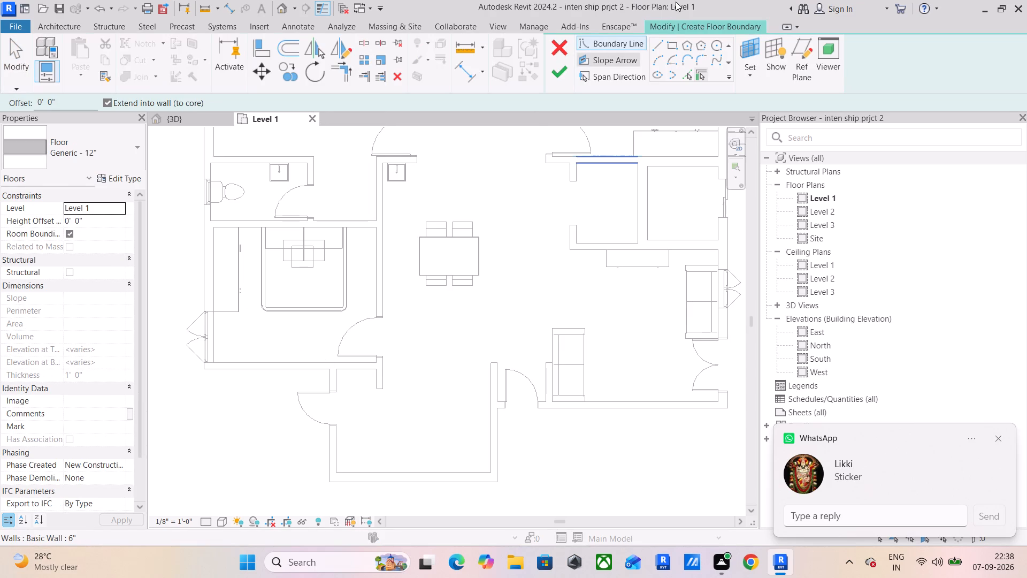
click(675, 44)
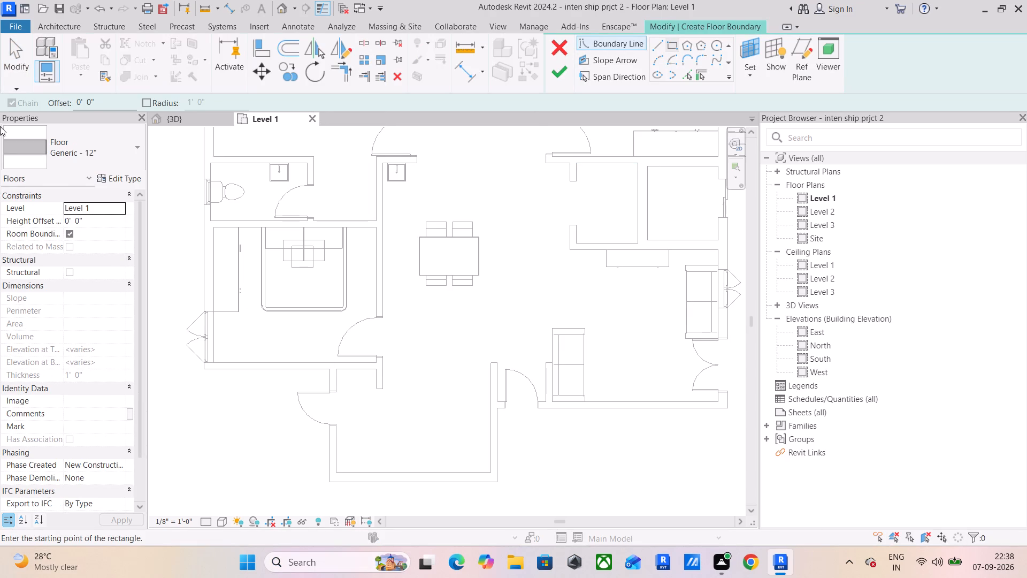
click(122, 151)
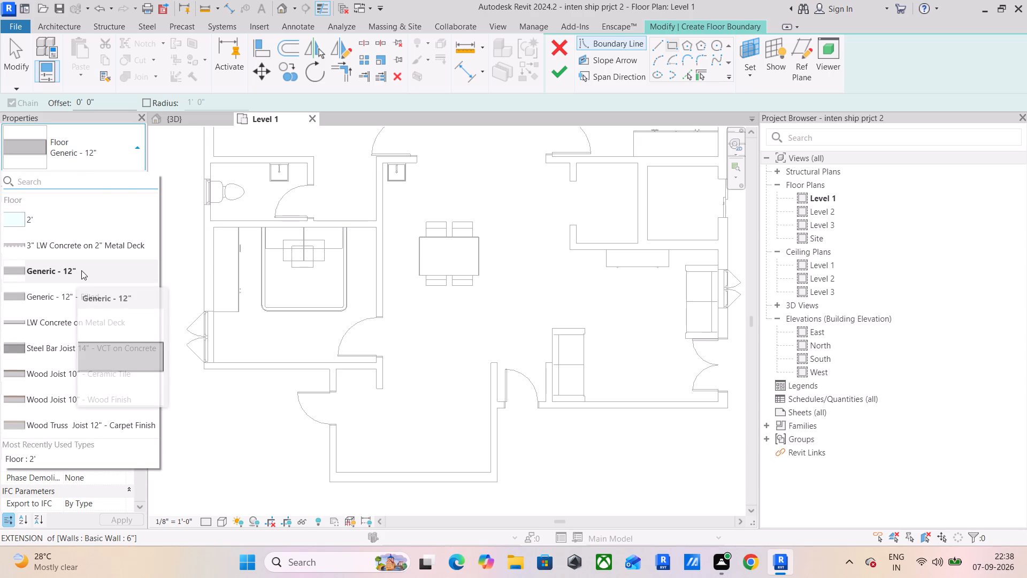
click(122, 144)
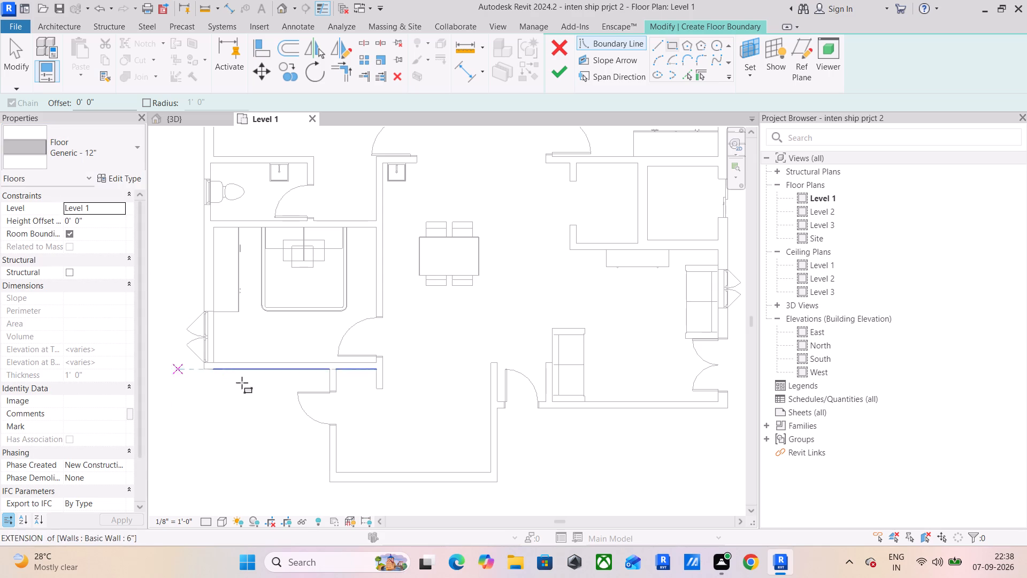
click(102, 222)
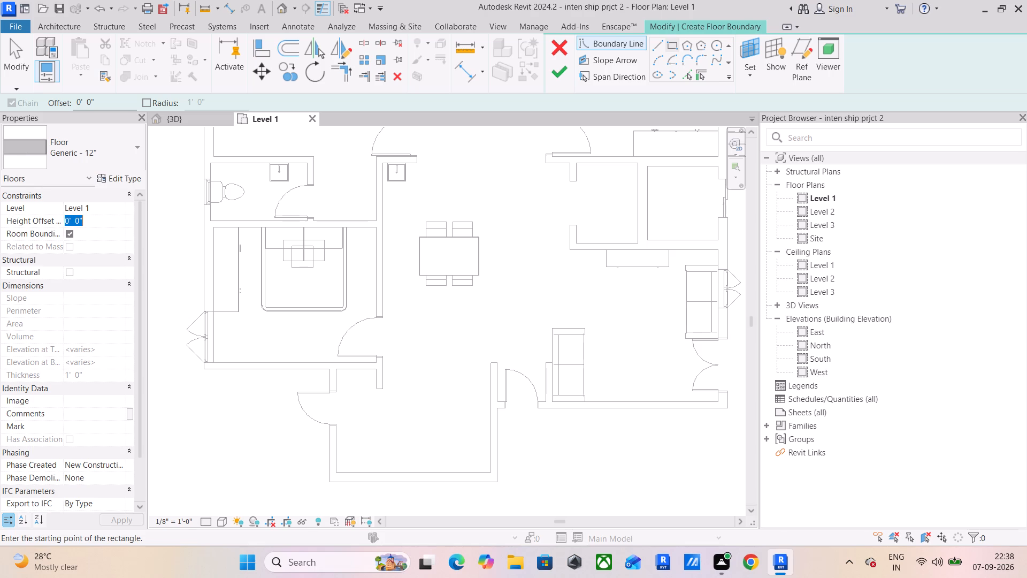
text(5')
key(Return)
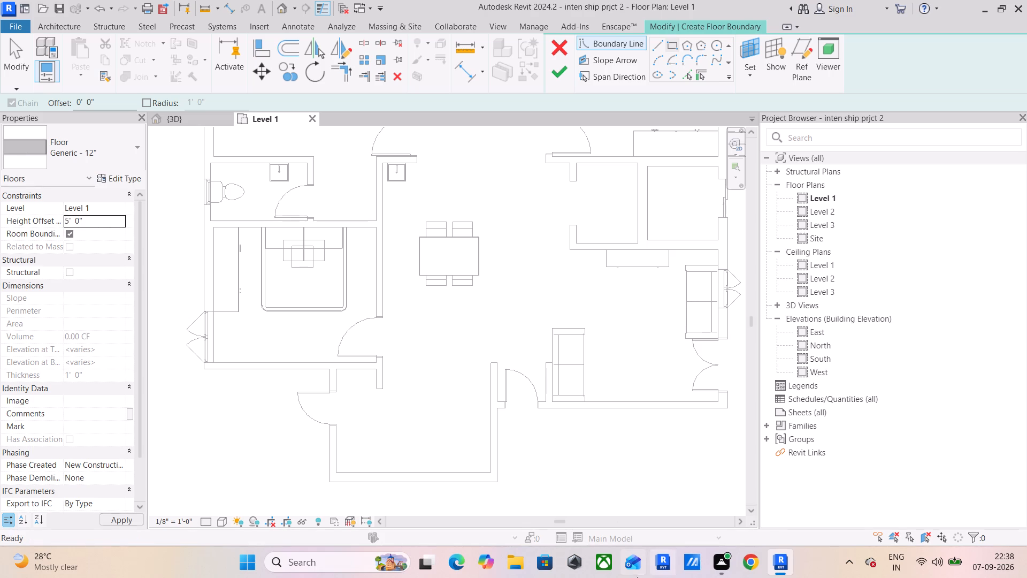
click(336, 469)
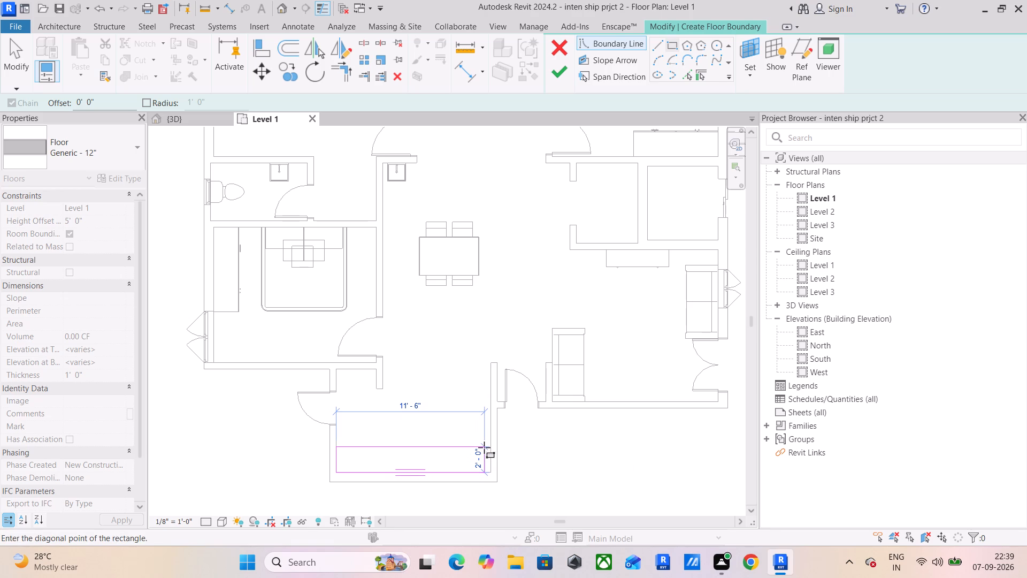
click(484, 447)
Extend the floor boundary 6" to the right wall's inner face with new lines and delete the former end line.
scroll(520, 446, up, 6)
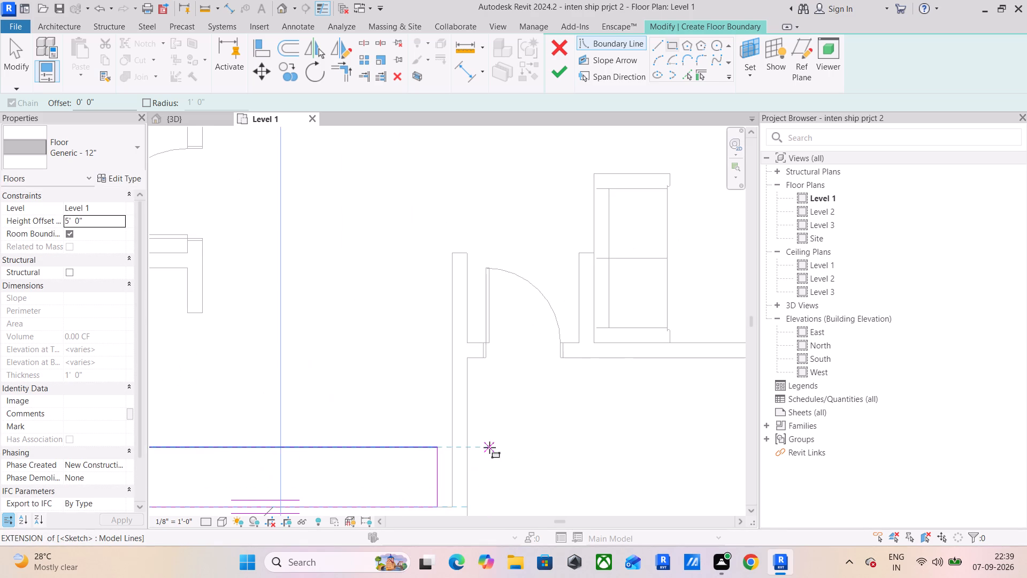
middle_drag(489, 447, 618, 280)
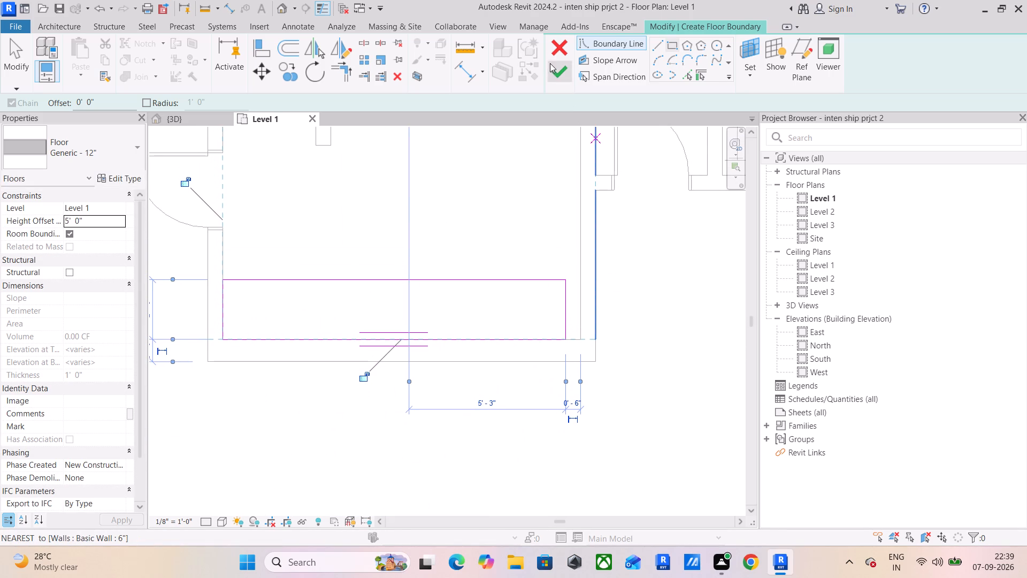
click(663, 41)
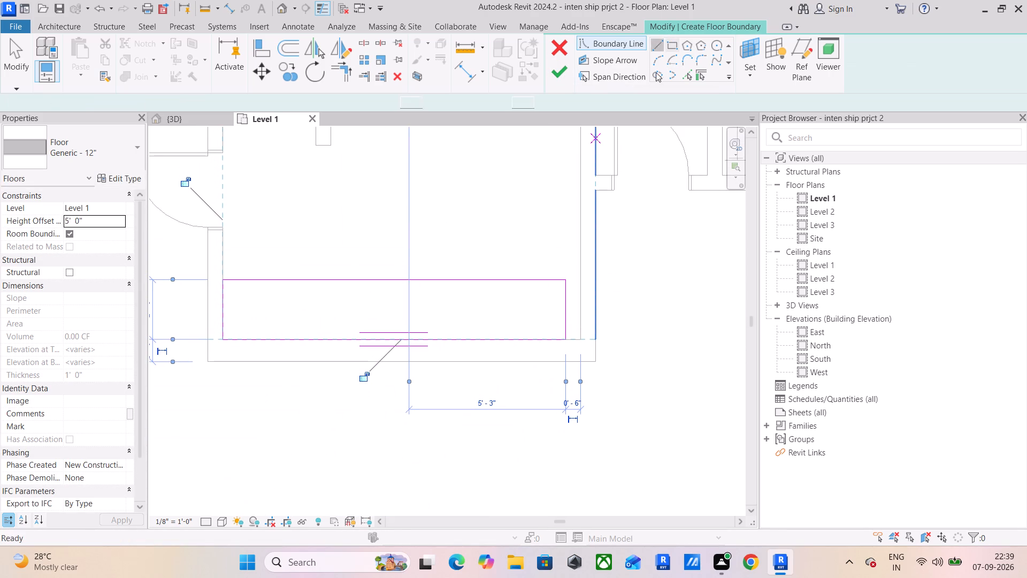
click(566, 281)
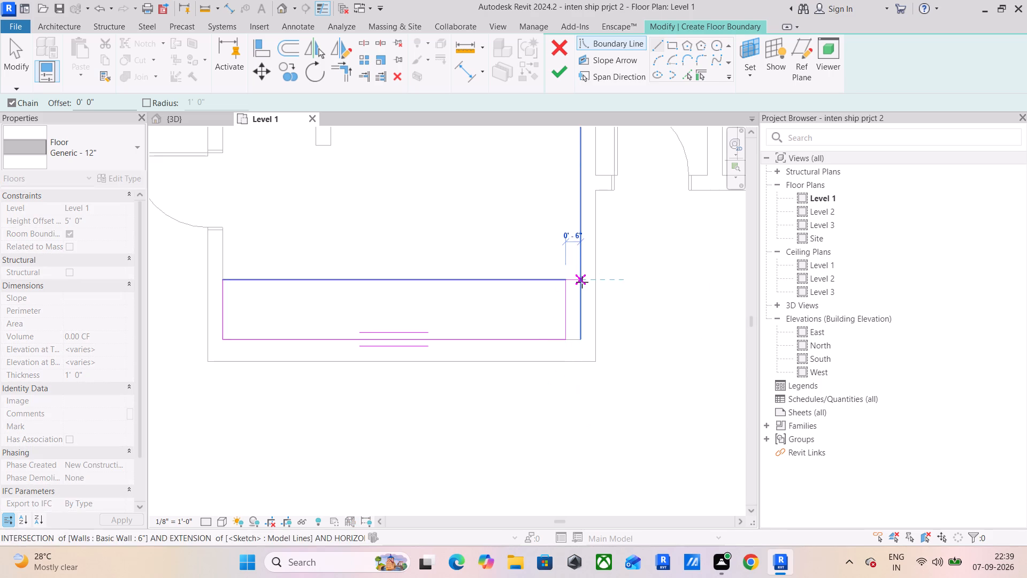
click(582, 282)
click(583, 342)
click(571, 342)
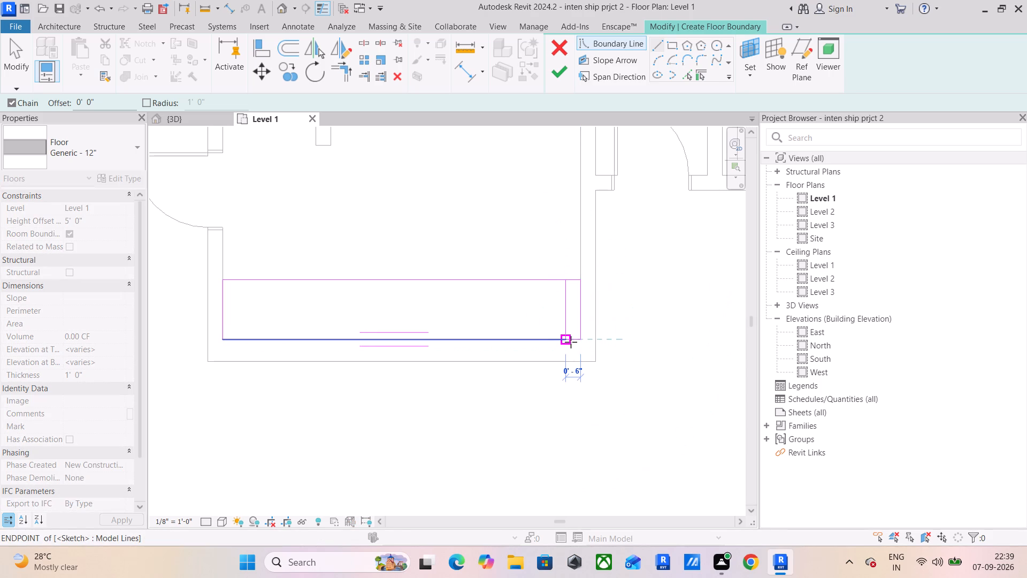
key(Escape)
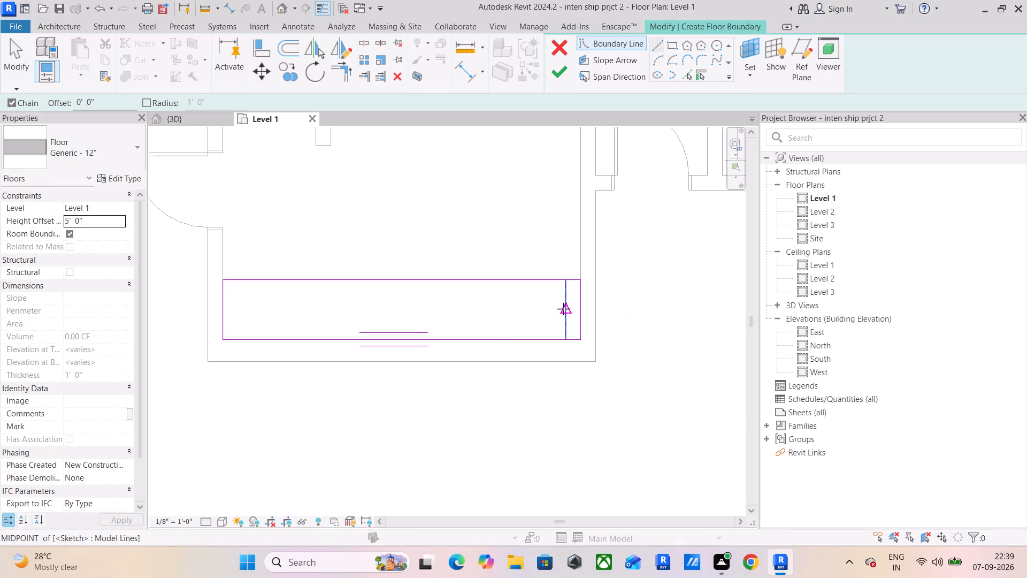
key(Escape)
click(564, 300)
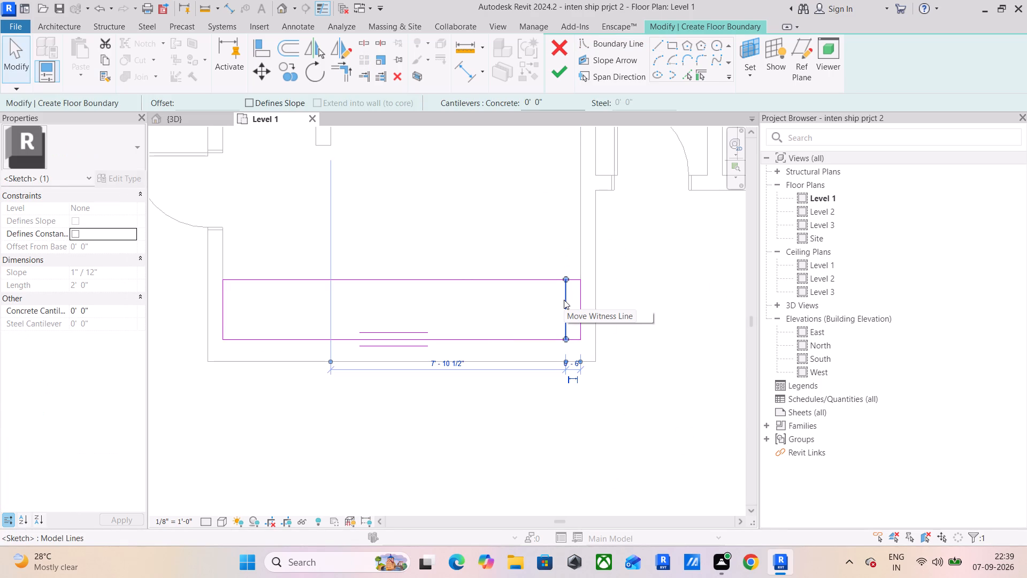
key(Delete)
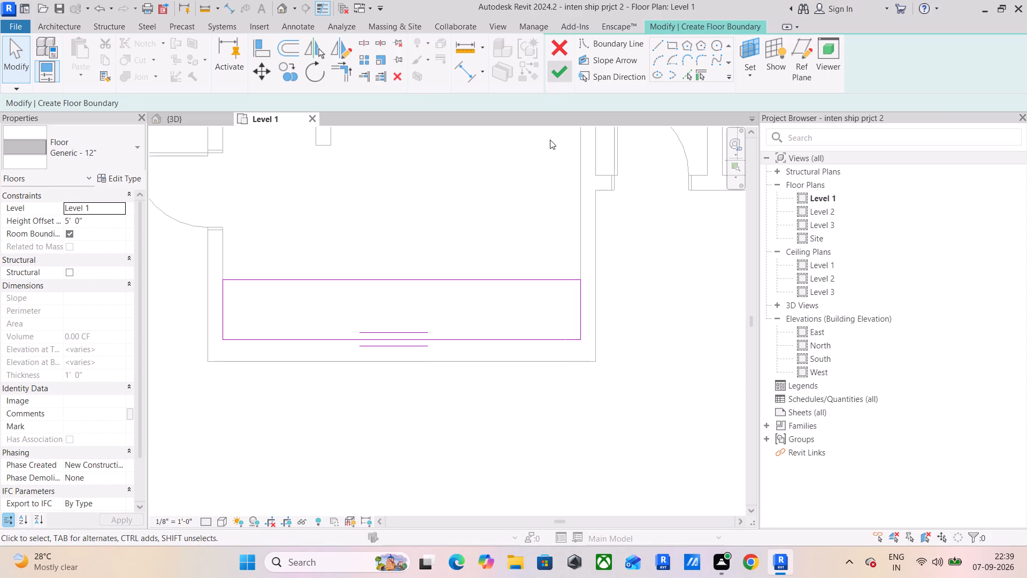
Sketch a 2' horizontal boundary line from the wall end beside the door, then a vertical line down to the strip's upper edge.
click(659, 44)
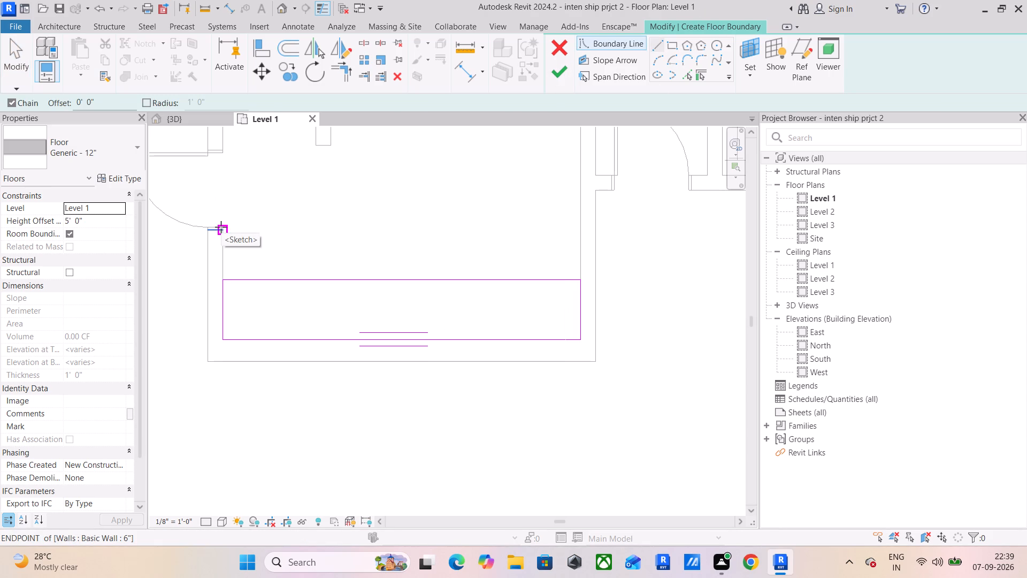
scroll(221, 227, up, 5)
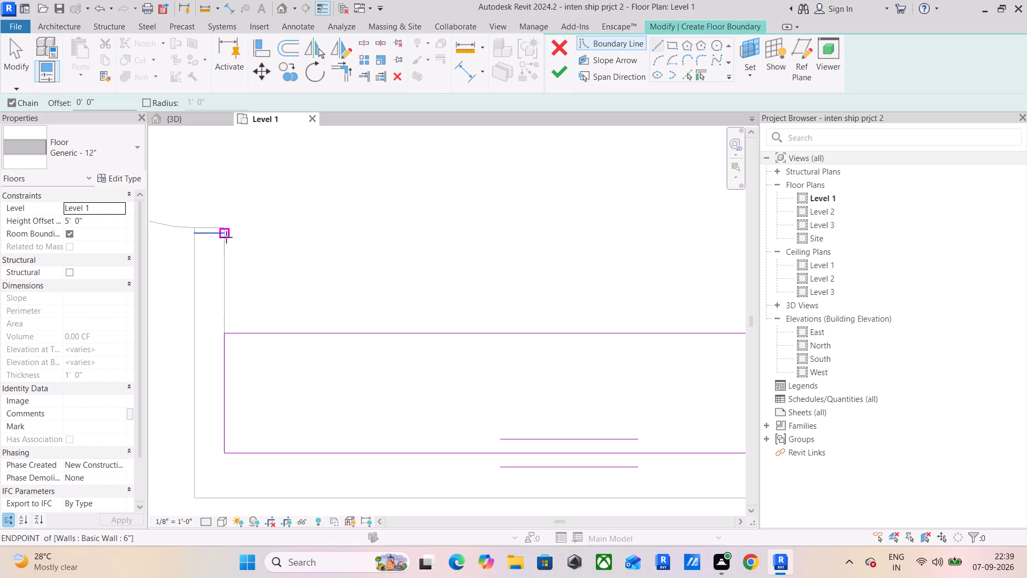
click(226, 234)
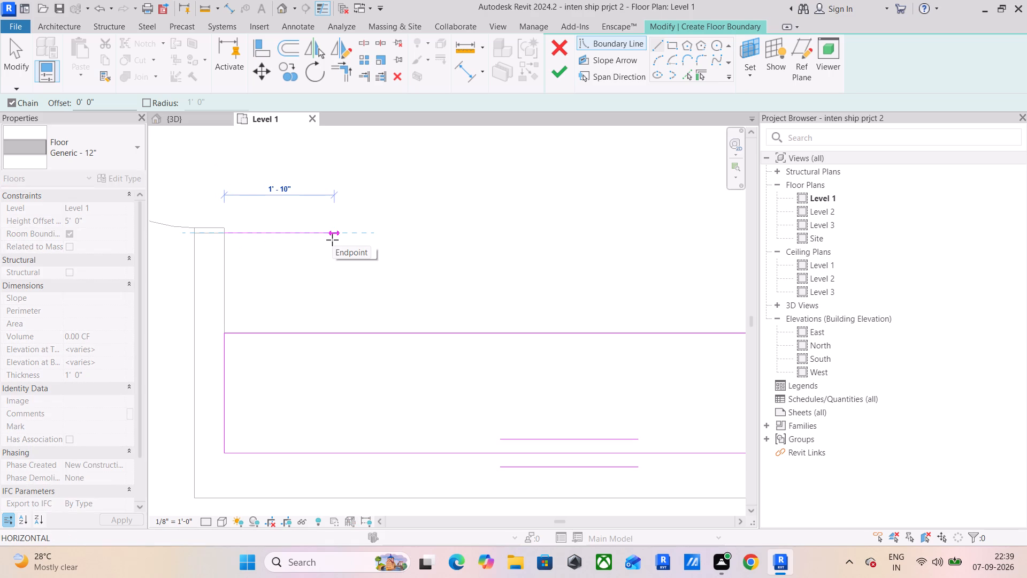
text(2')
key(Return)
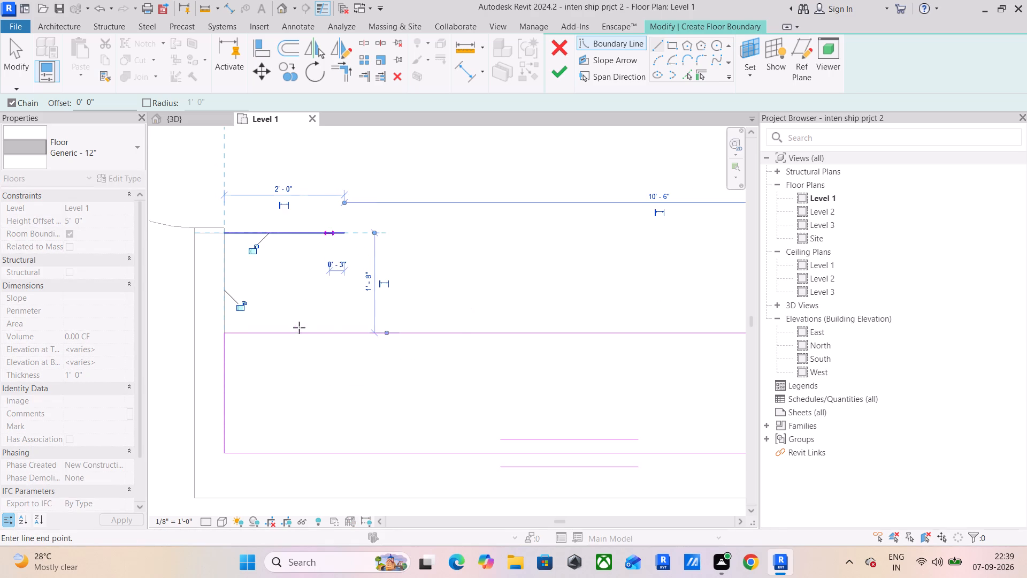
click(349, 333)
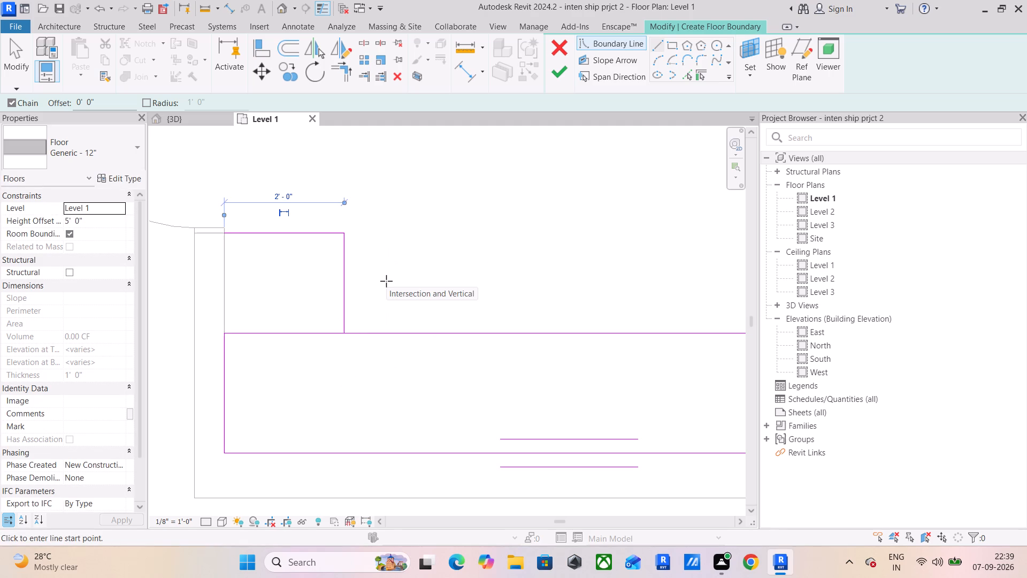
key(Escape)
key(Escape)
key(Escape)
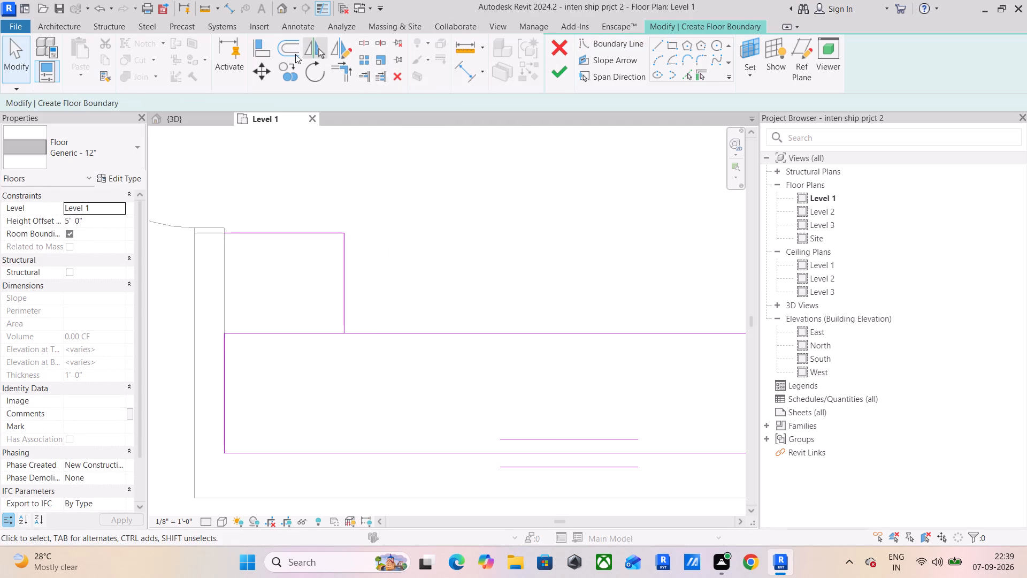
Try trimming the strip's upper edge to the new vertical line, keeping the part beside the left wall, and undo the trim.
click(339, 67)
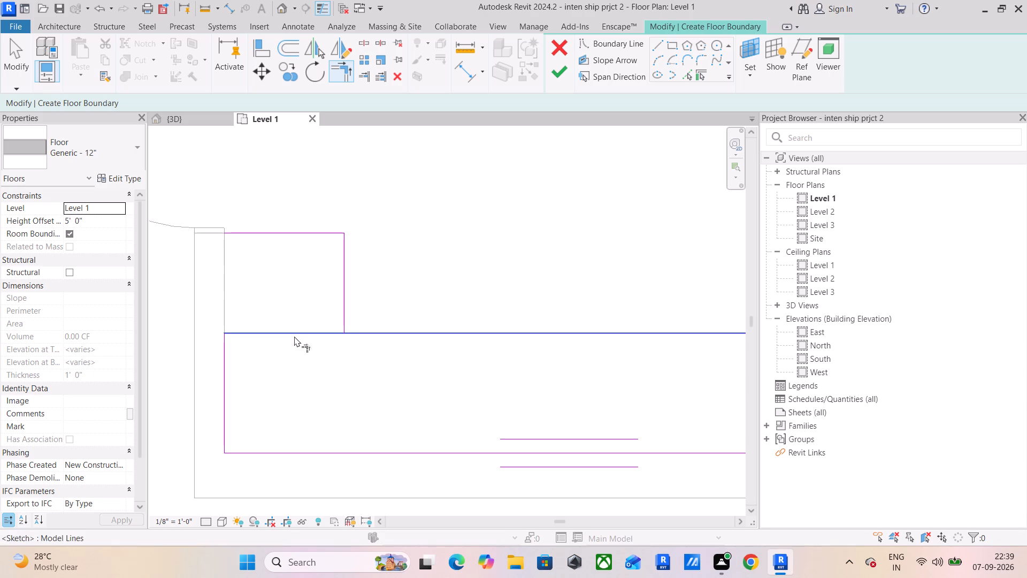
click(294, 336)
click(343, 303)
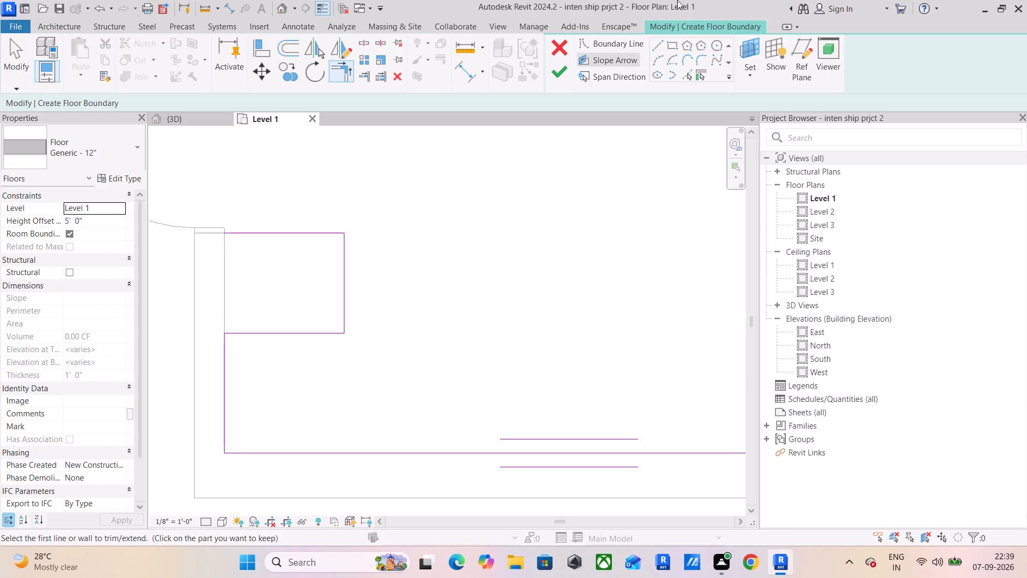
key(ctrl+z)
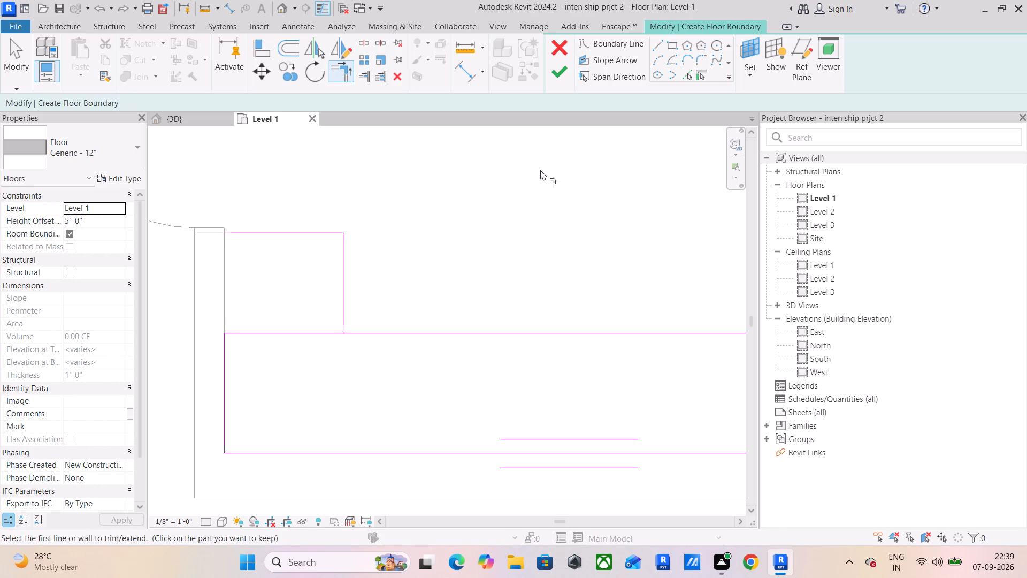
Trim the strip's upper edge and the 2' return's vertical line into a corner, keeping the part toward the right wall.
click(418, 333)
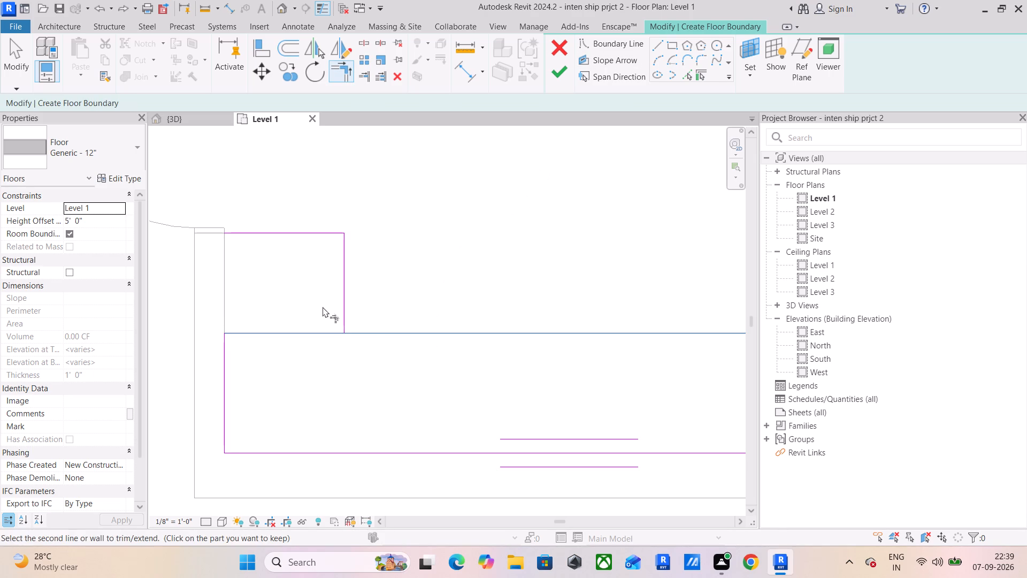
click(342, 286)
scroll(474, 235, down, 3)
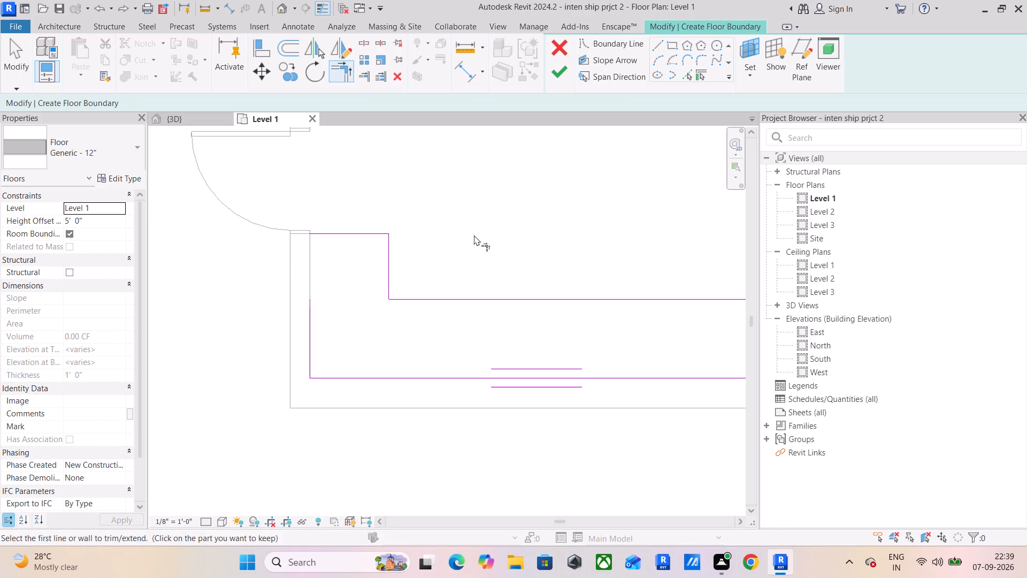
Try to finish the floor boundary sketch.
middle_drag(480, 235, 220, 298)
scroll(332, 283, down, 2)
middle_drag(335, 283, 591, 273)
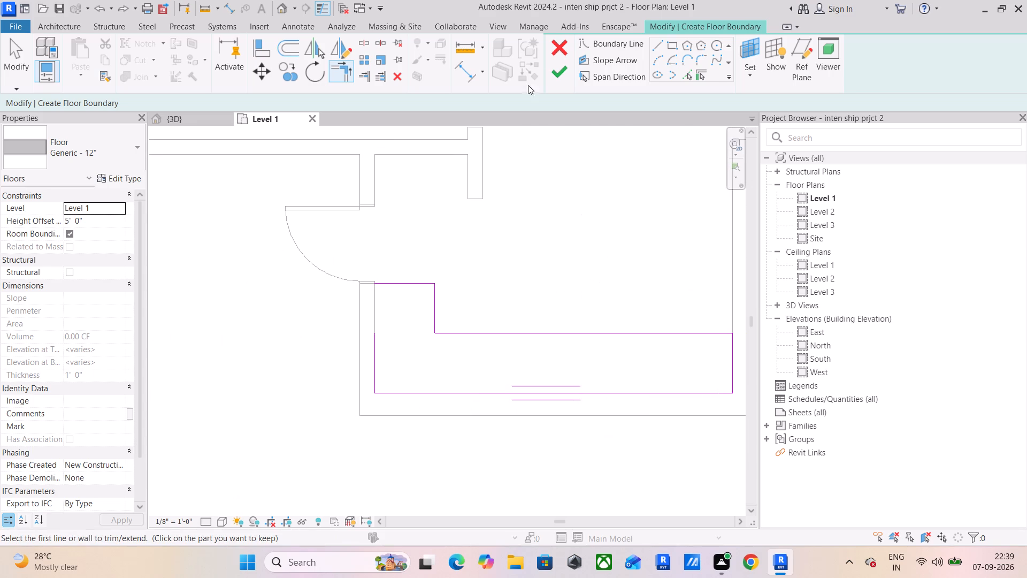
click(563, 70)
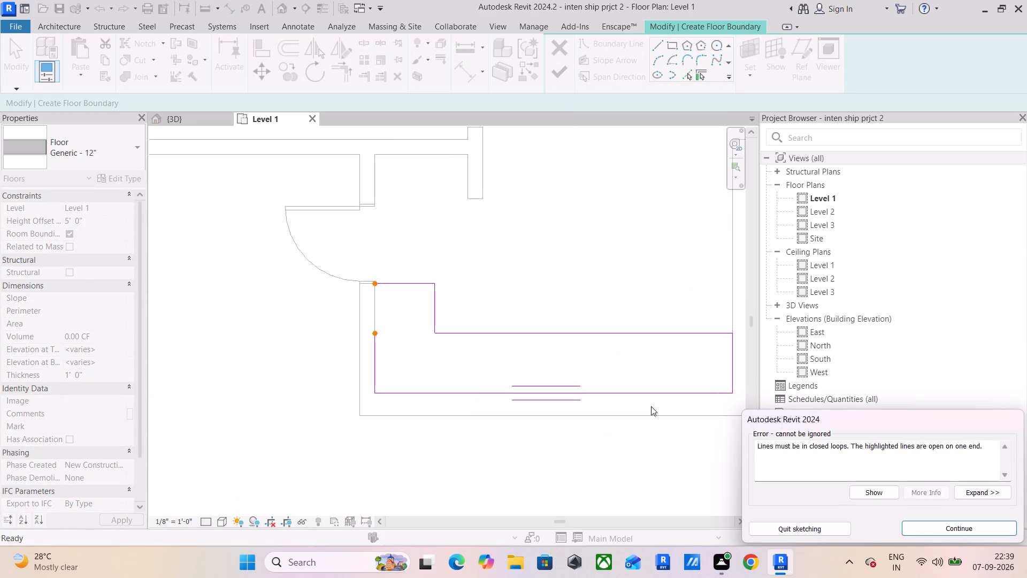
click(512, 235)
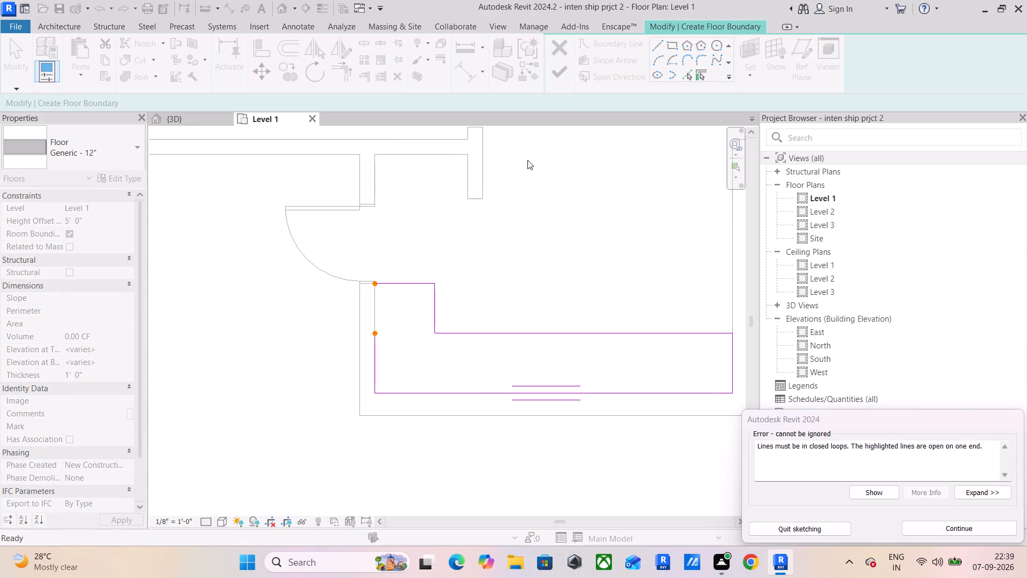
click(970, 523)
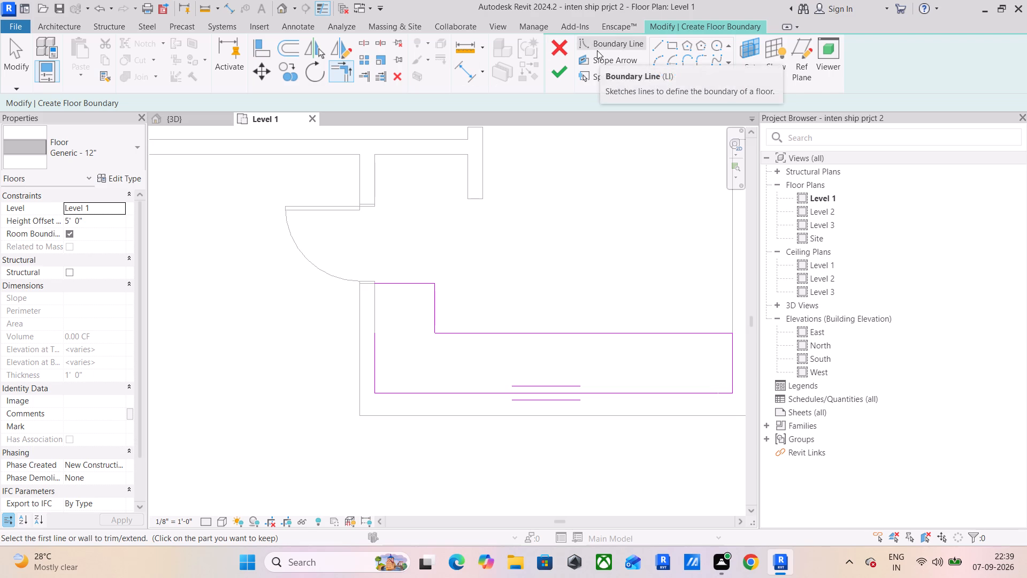
Close the floor boundary with a vertical line along the left wall from the 2' return to the strip's left edge, and finish the floor.
click(656, 45)
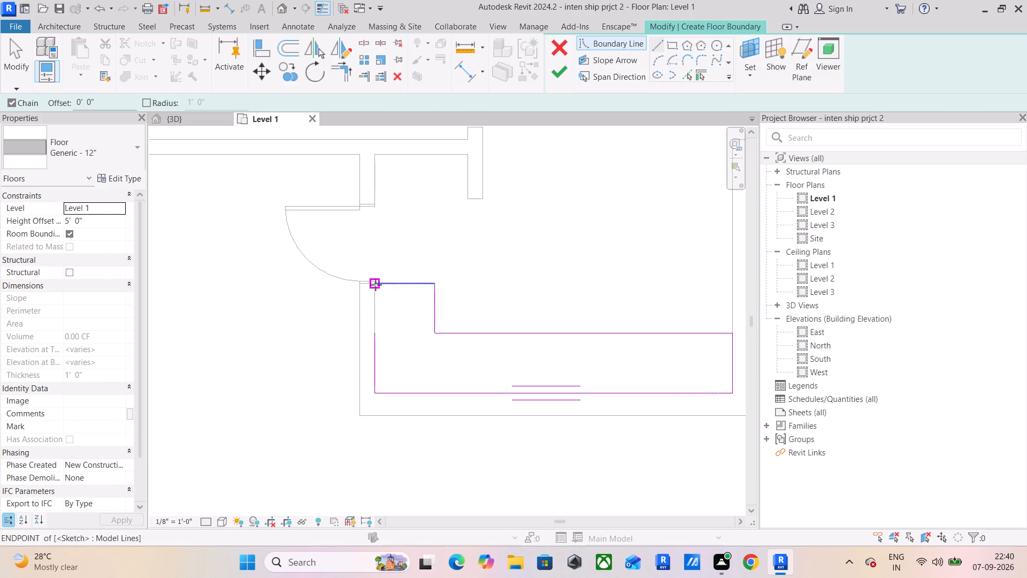
click(375, 285)
click(372, 334)
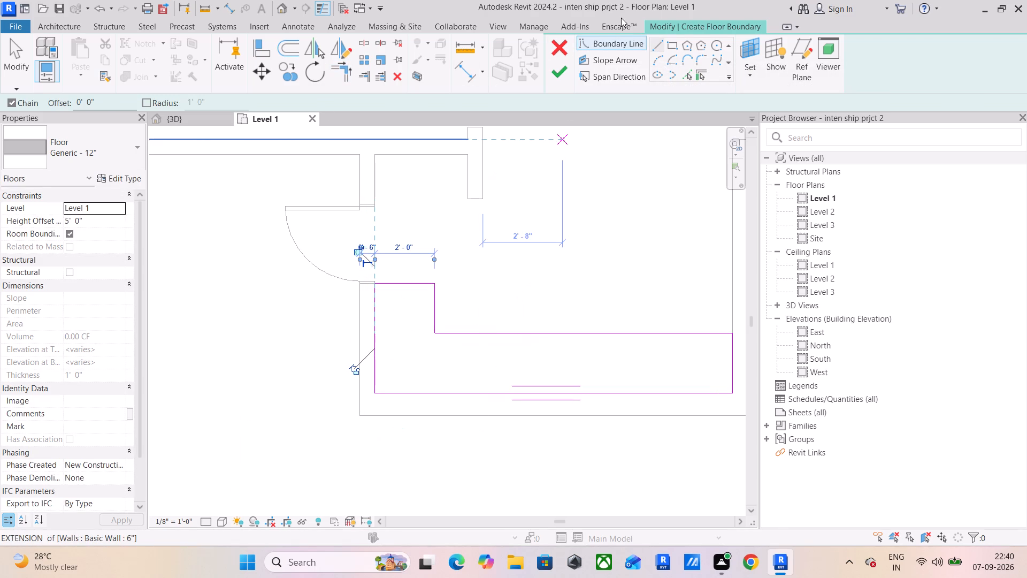
click(549, 69)
Examine the L-shaped raised slab in the 3D view from several sides, including its fit against the walls and door.
scroll(632, 259, down, 4)
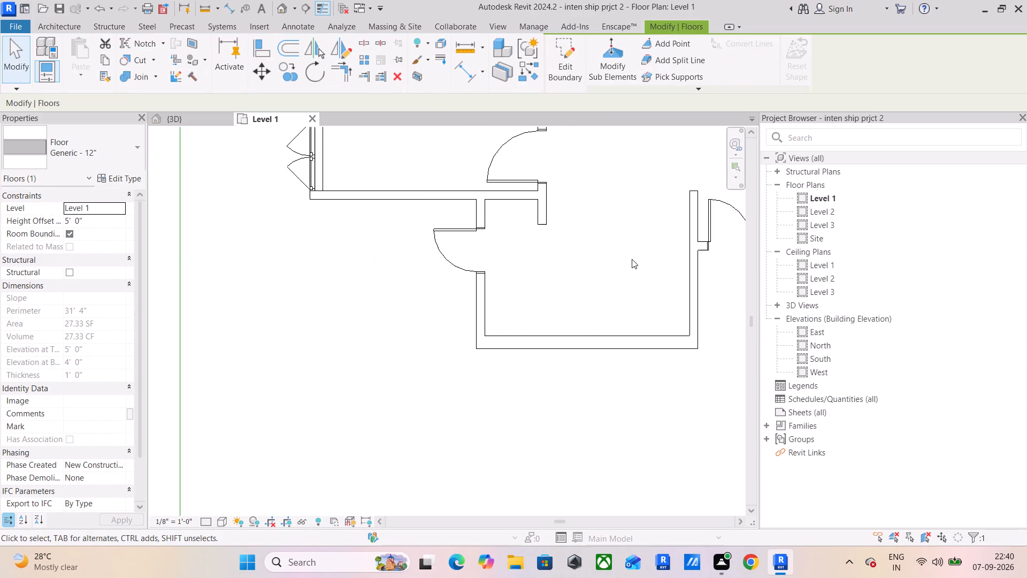
middle_drag(622, 270, 462, 292)
scroll(434, 158, down, 3)
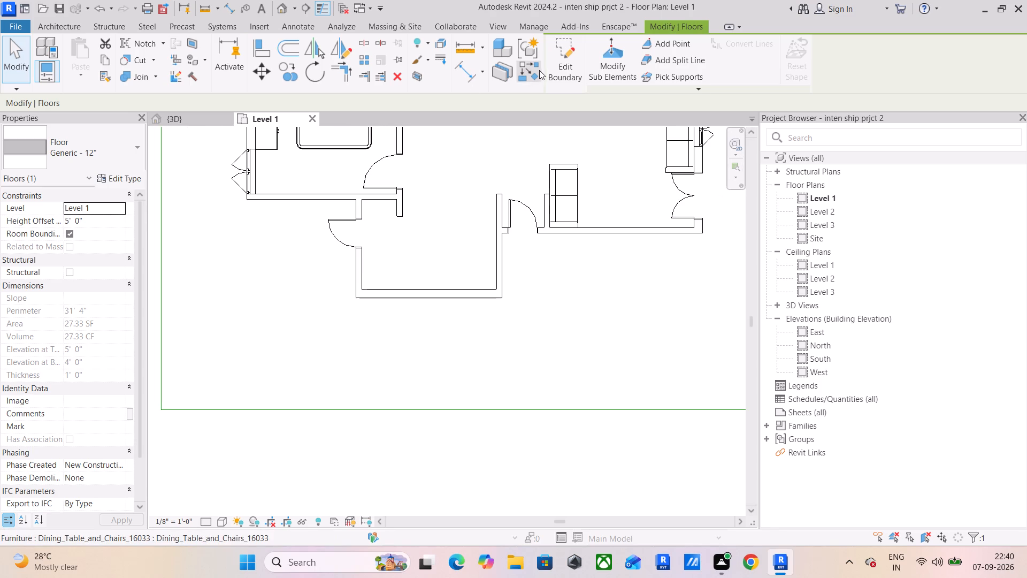
click(188, 113)
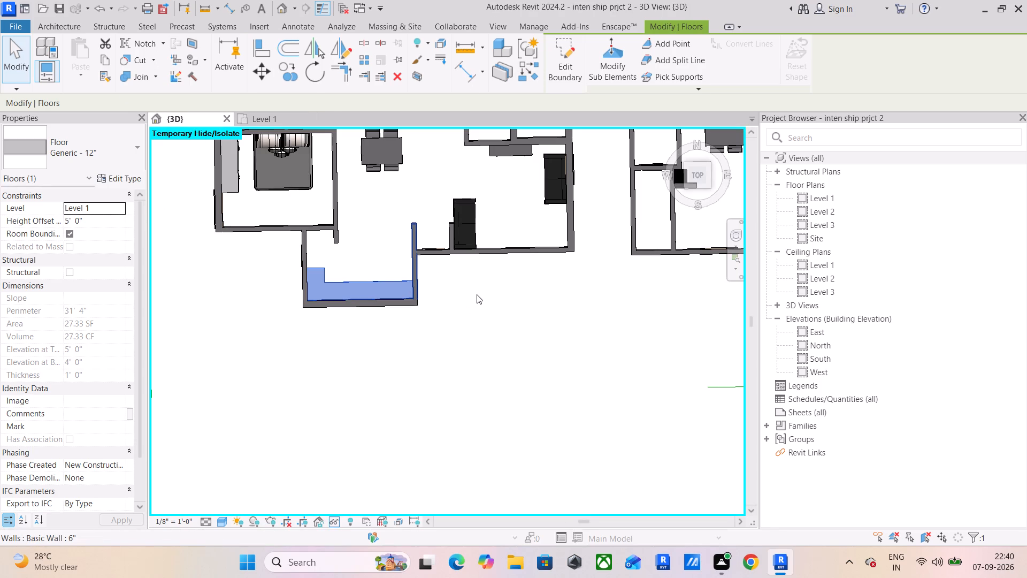
shift+middle_drag(482, 286, 266, 163)
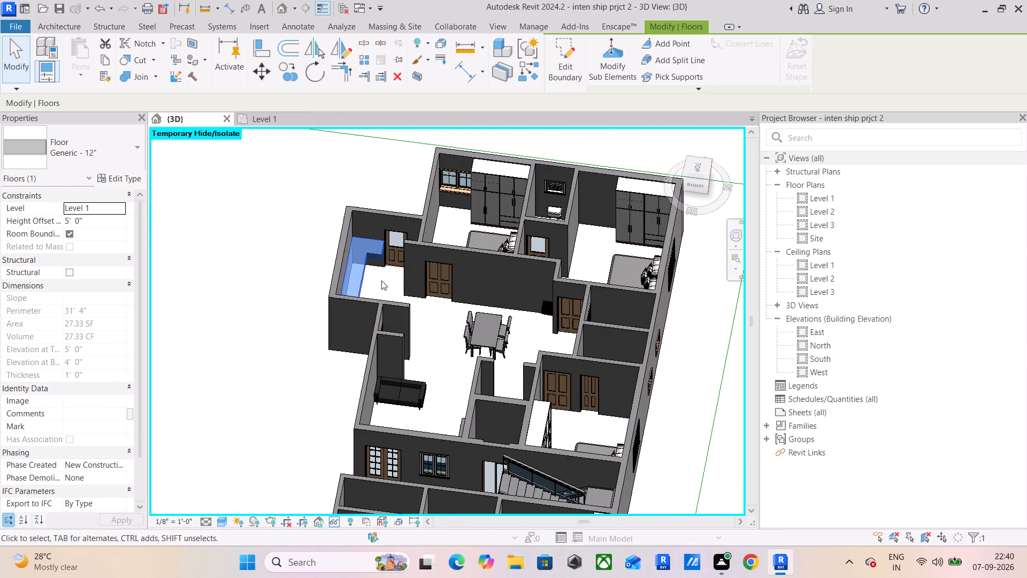
click(240, 331)
shift+middle_drag(383, 287, 341, 254)
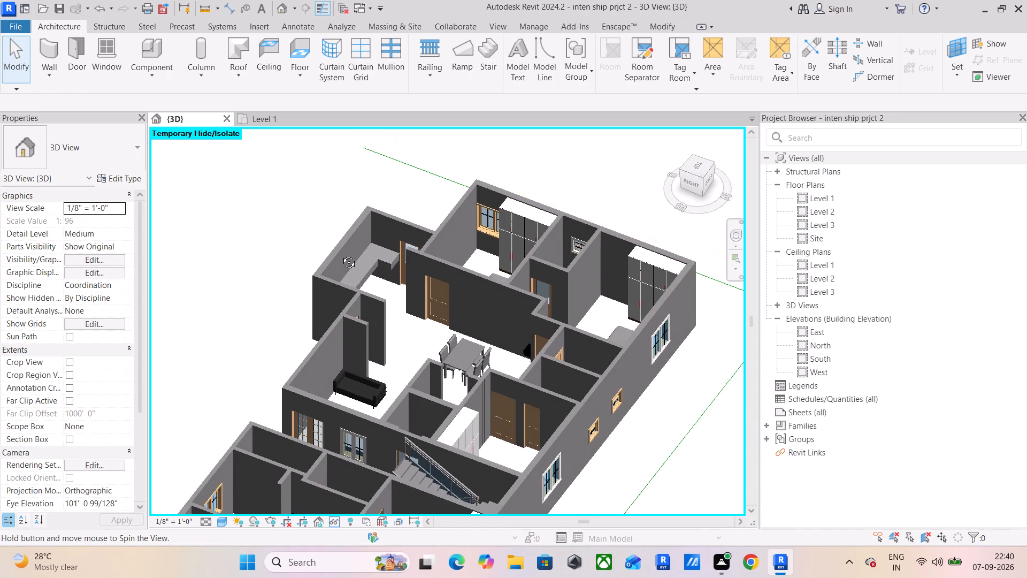
shift+middle_drag(341, 254, 336, 245)
scroll(393, 277, up, 5)
shift+middle_drag(375, 301, 371, 301)
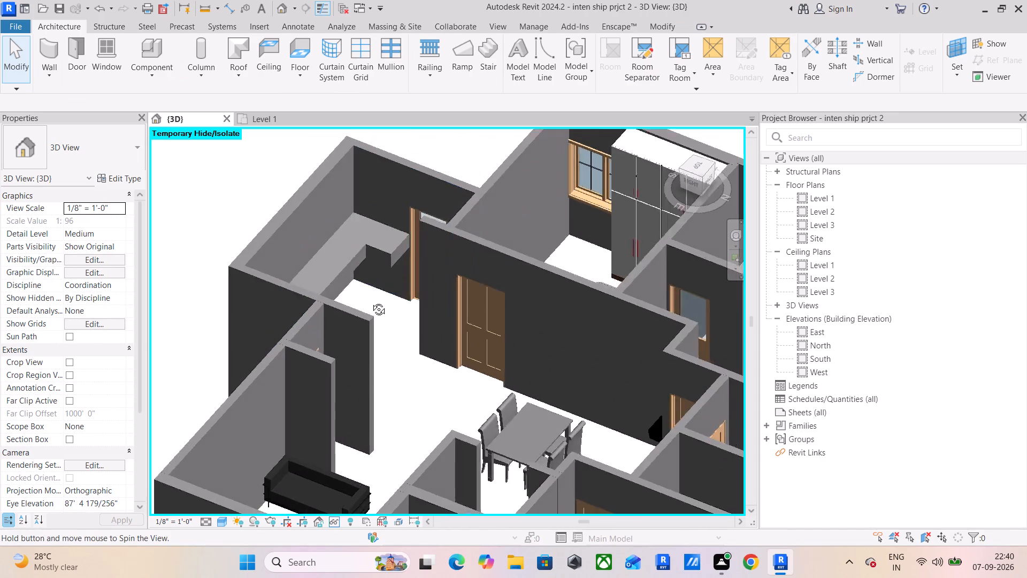
shift+middle_drag(371, 301, 348, 272)
scroll(371, 298, up, 7)
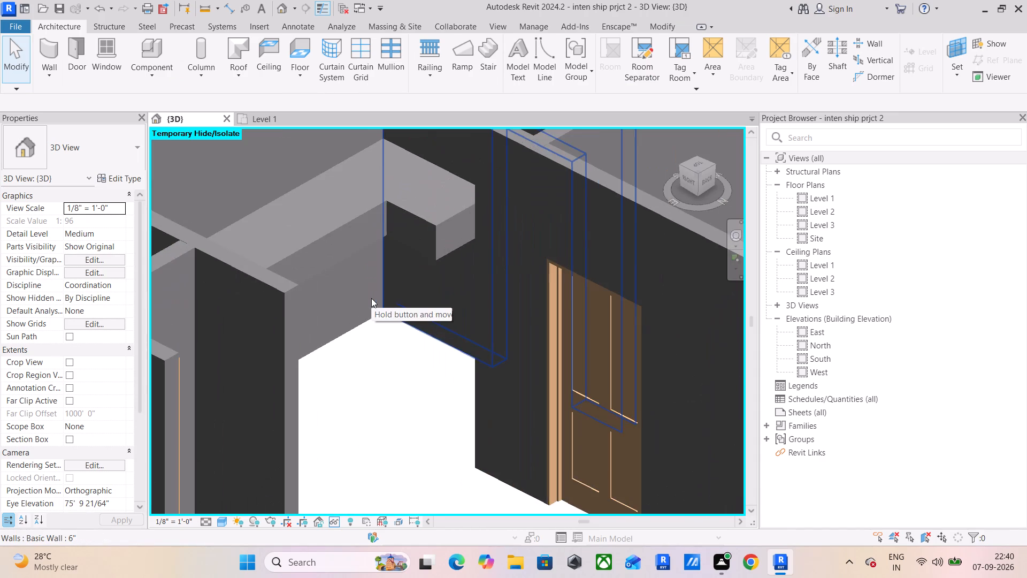
scroll(371, 298, down, 4)
shift+middle_drag(375, 303, 338, 298)
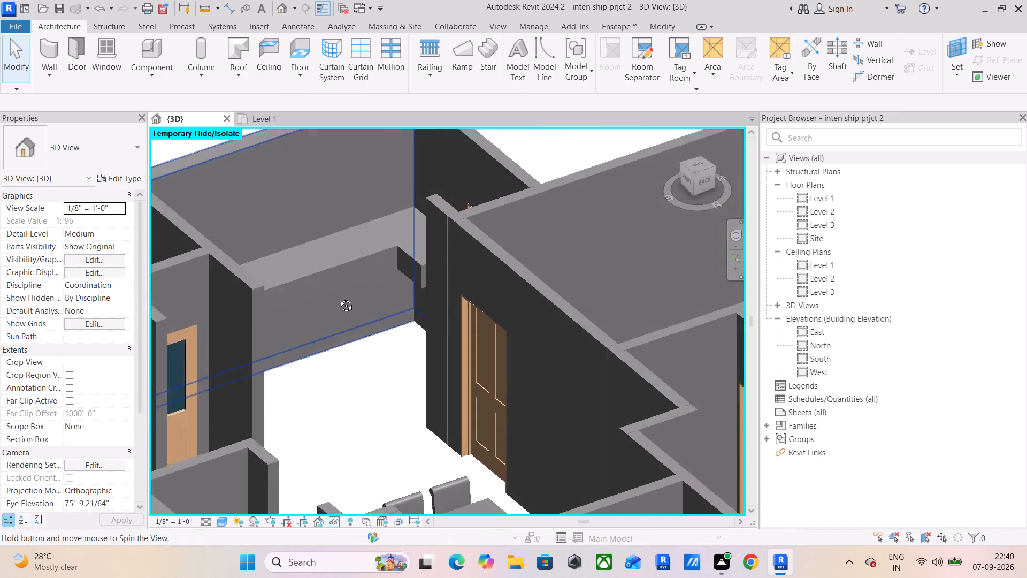
shift+middle_drag(338, 298, 442, 320)
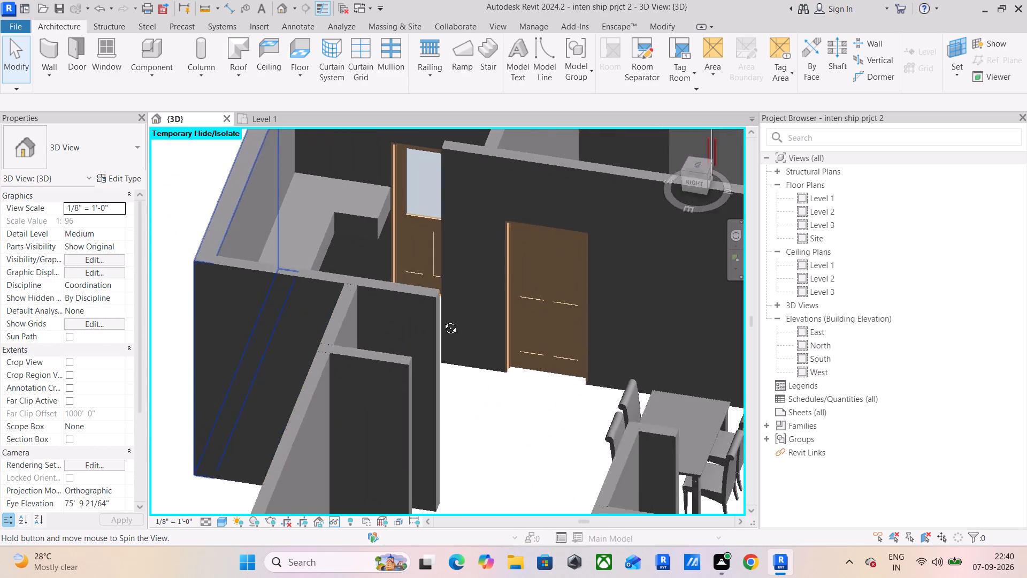
shift+middle_drag(442, 320, 320, 273)
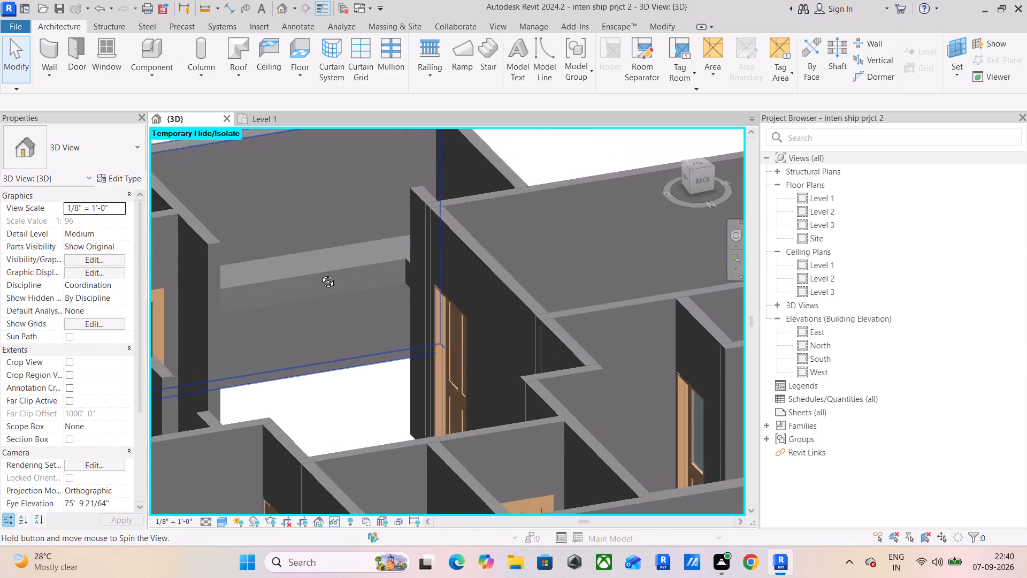
shift+middle_drag(320, 273, 529, 302)
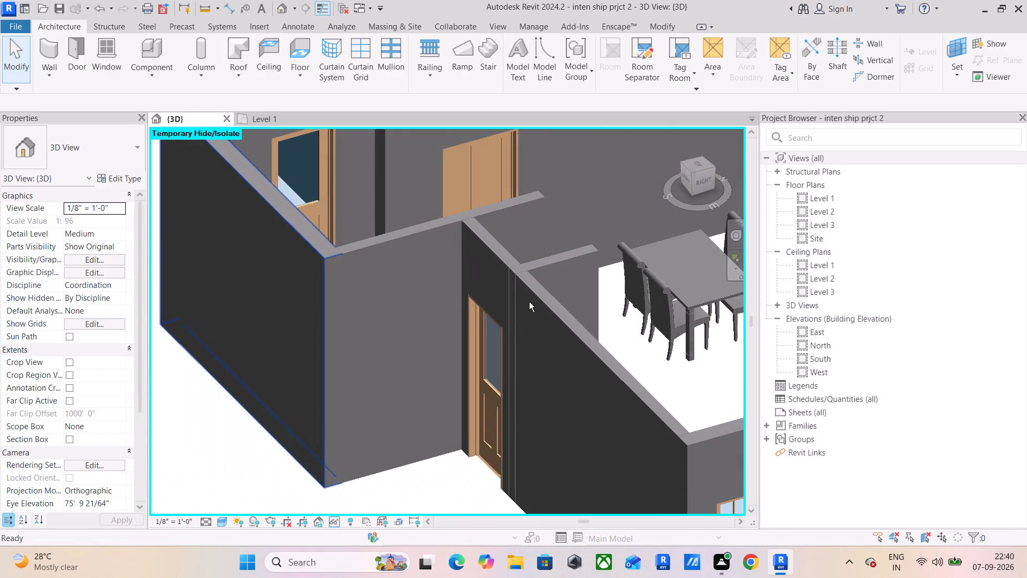
scroll(529, 302, down, 5)
shift+middle_drag(532, 304, 596, 330)
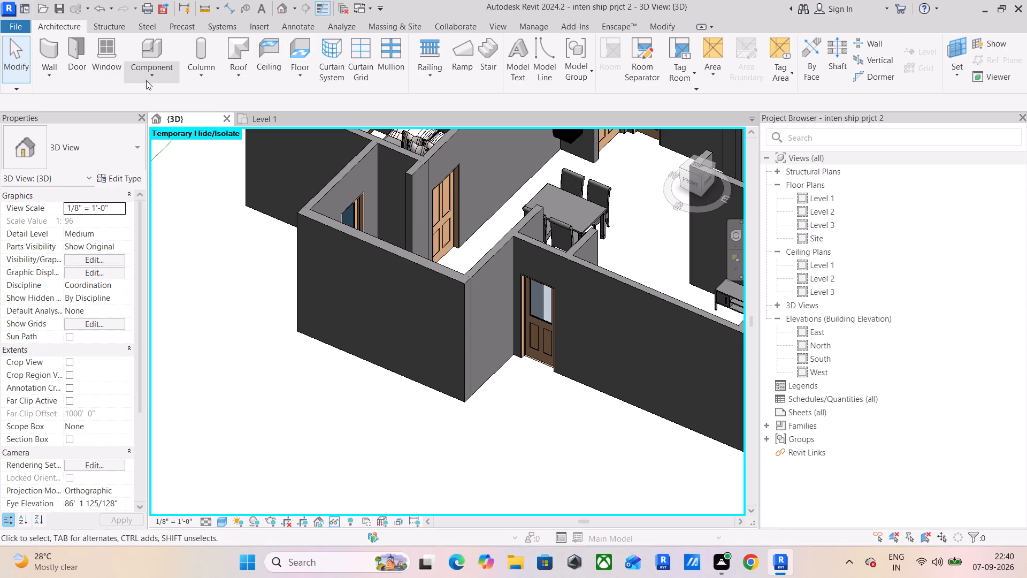
Load the kitchen_1_6050 component family from the KITCHEN folder.
click(166, 88)
click(162, 79)
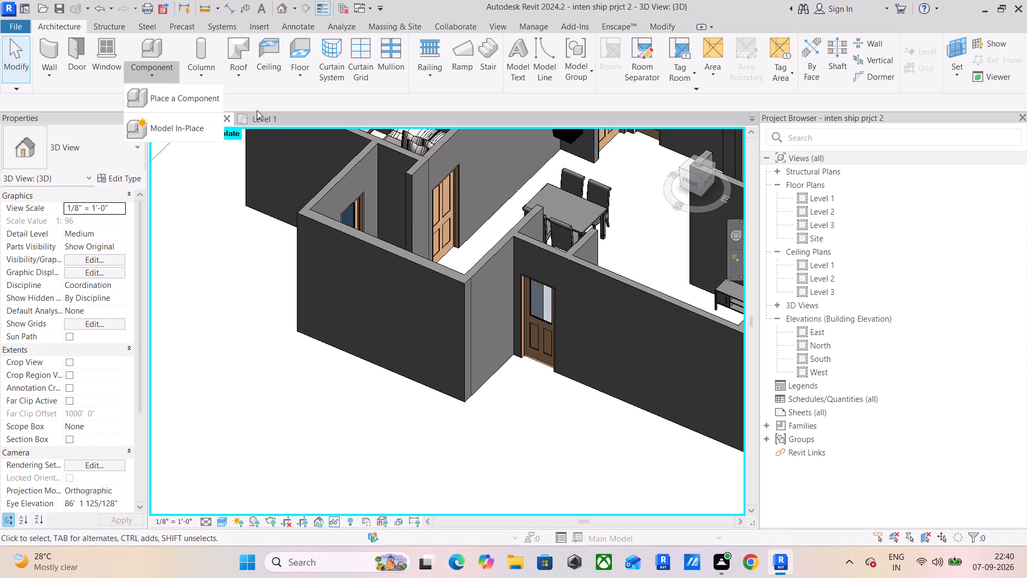
click(156, 91)
click(564, 67)
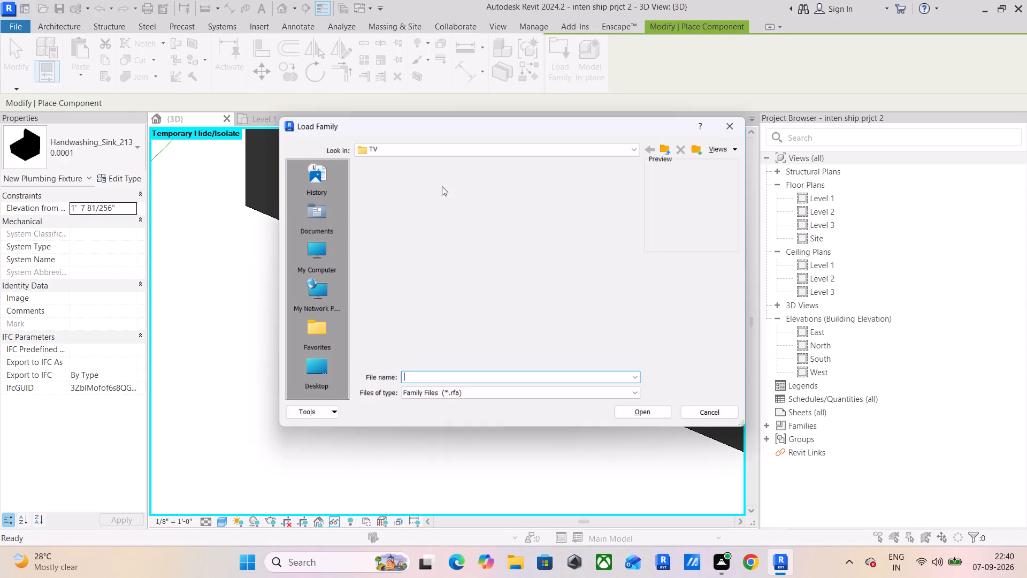
click(668, 144)
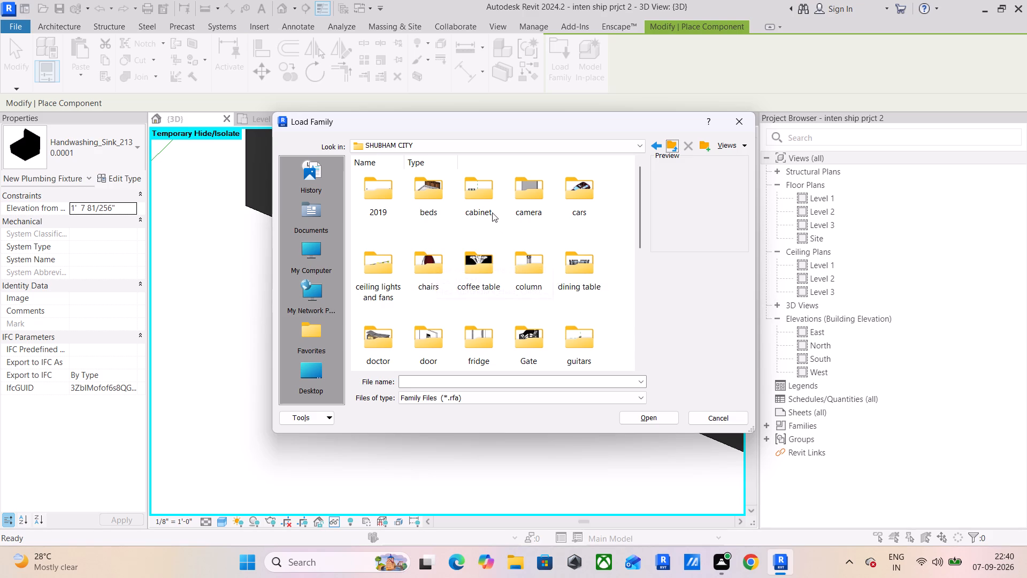
scroll(542, 217, down, 3)
scroll(527, 242, up, 1)
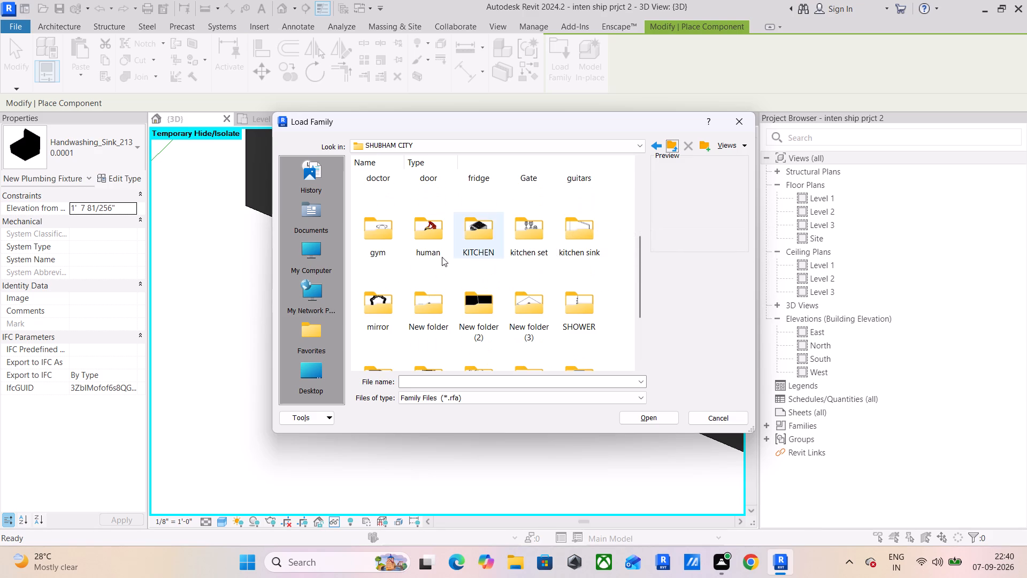
double_click(483, 242)
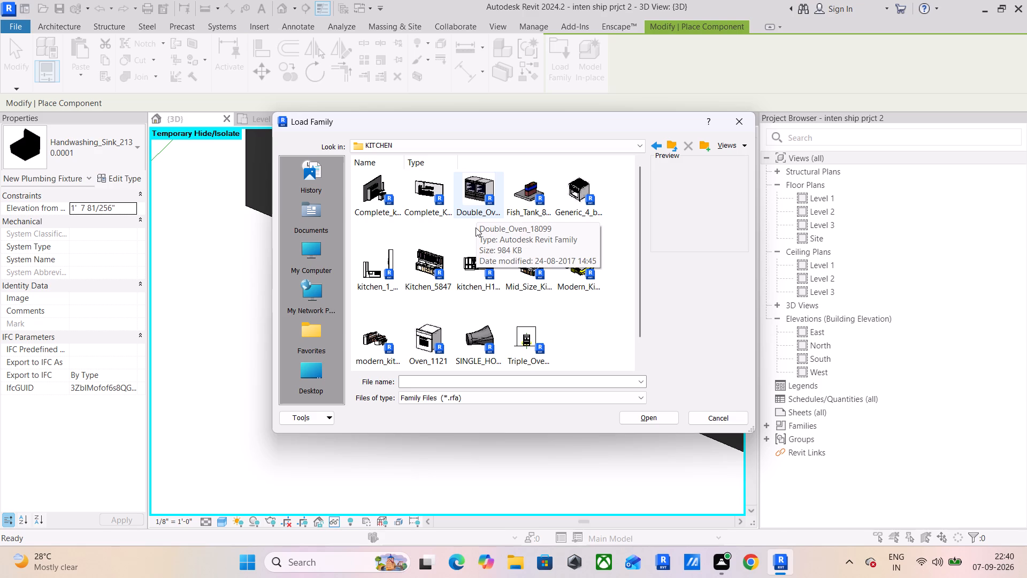
scroll(469, 280, up, 4)
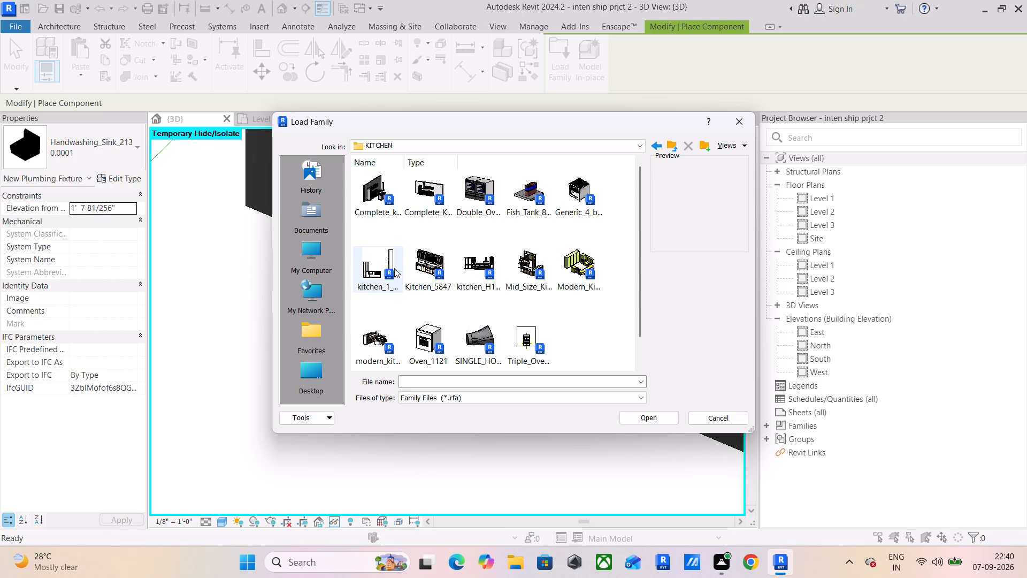
click(365, 254)
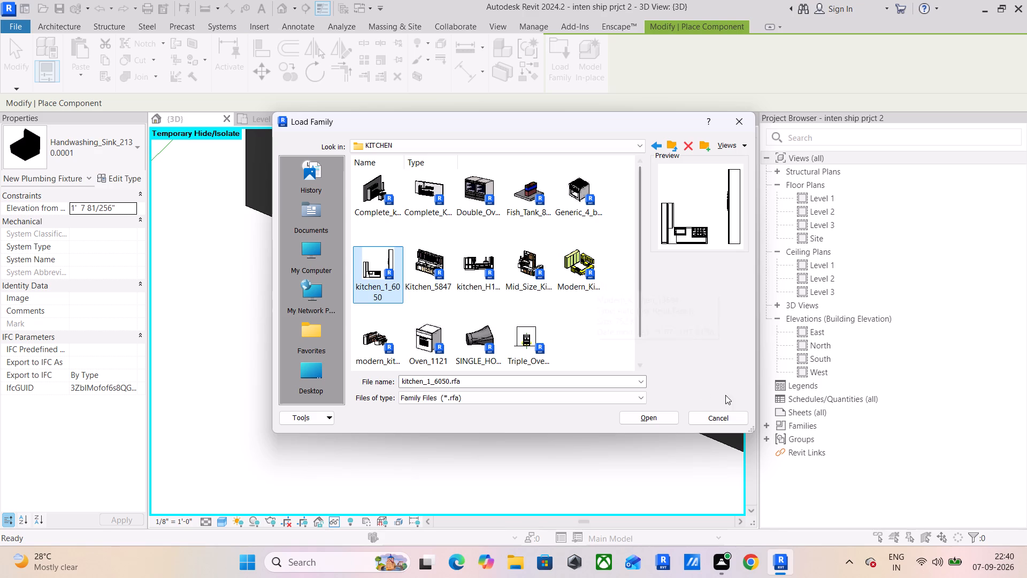
click(662, 415)
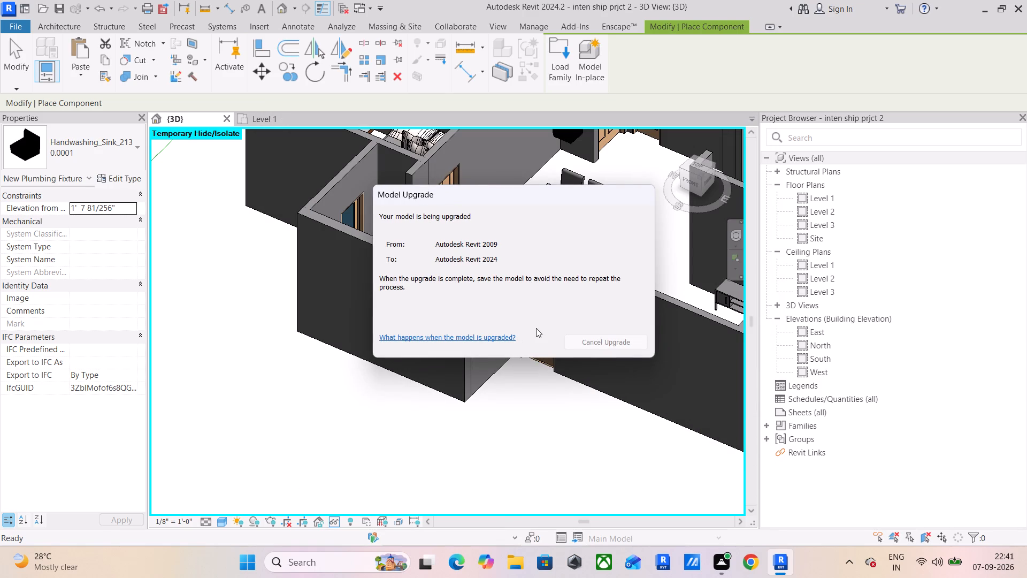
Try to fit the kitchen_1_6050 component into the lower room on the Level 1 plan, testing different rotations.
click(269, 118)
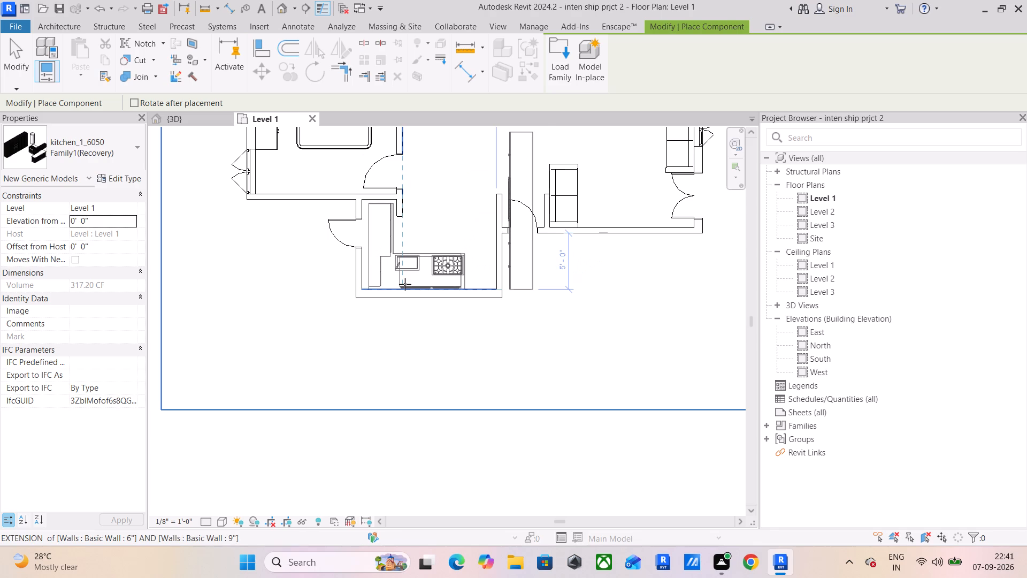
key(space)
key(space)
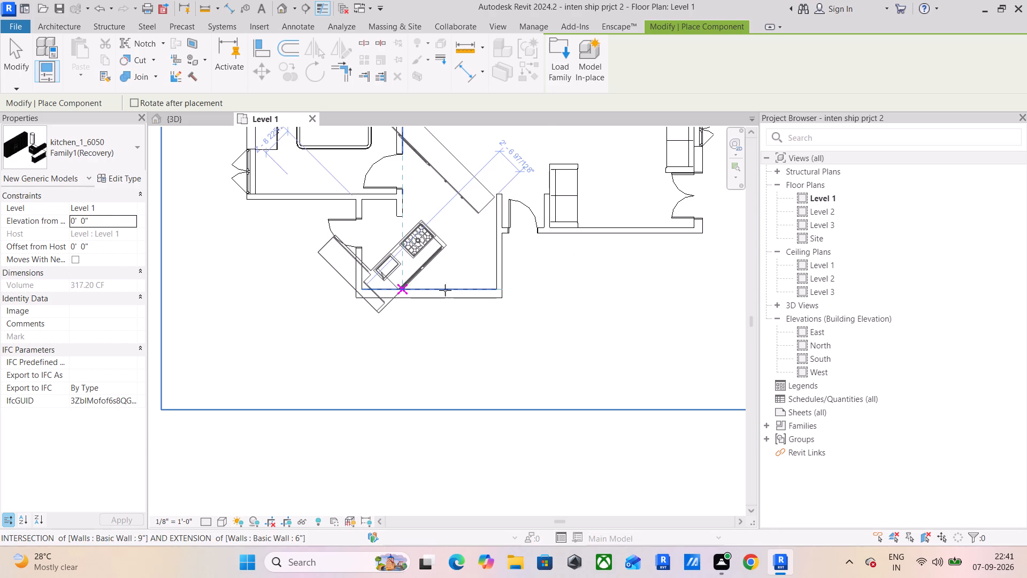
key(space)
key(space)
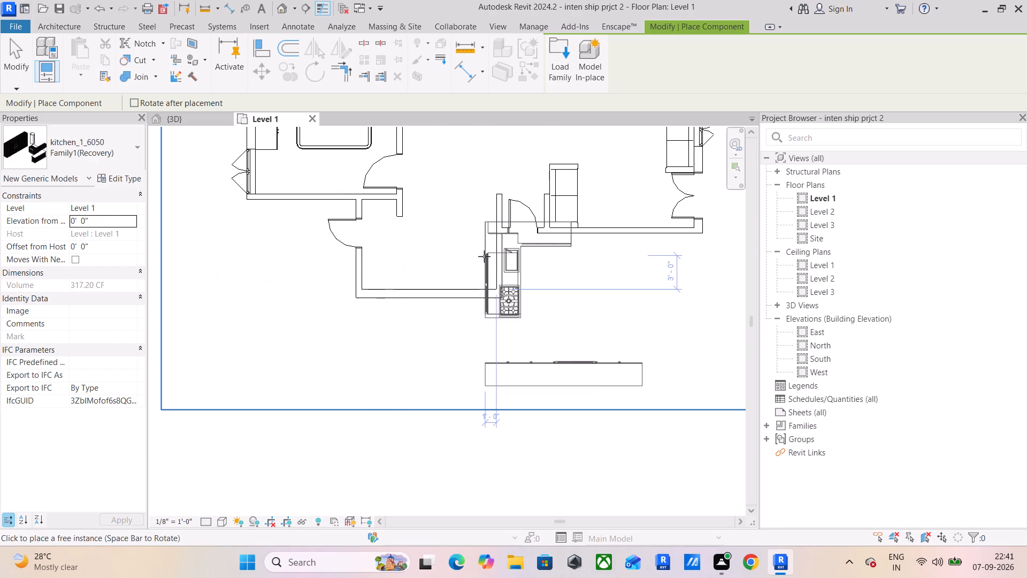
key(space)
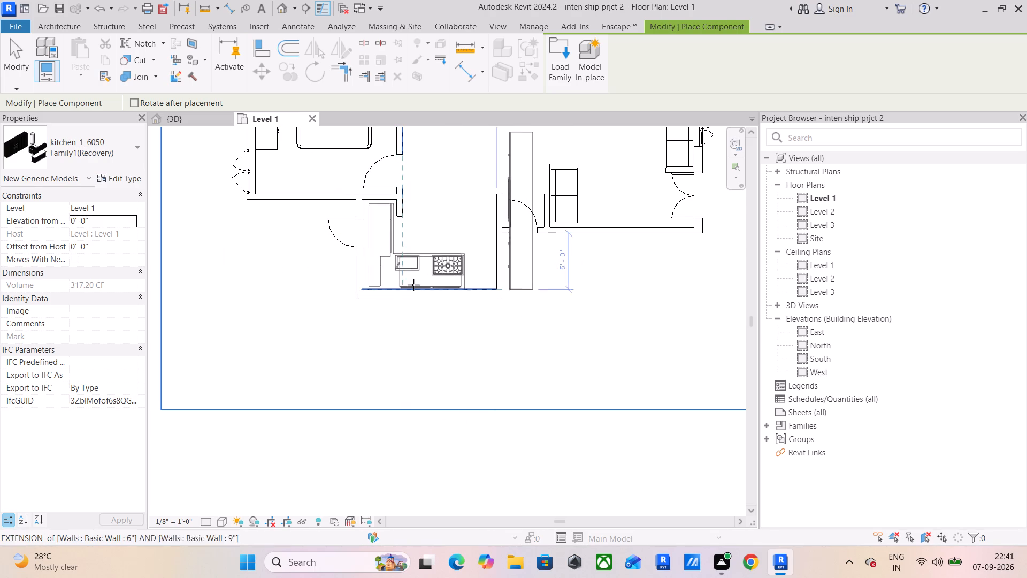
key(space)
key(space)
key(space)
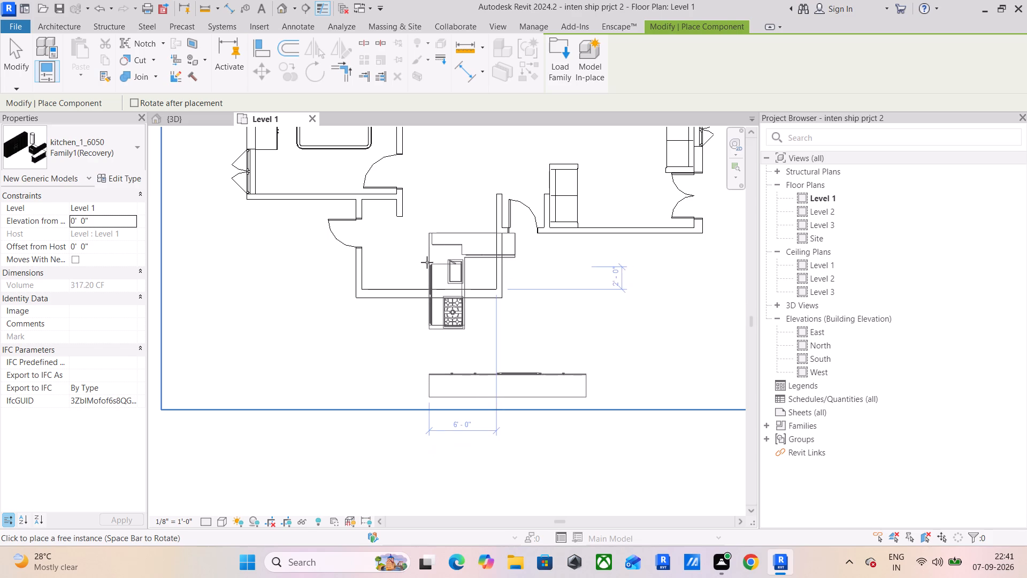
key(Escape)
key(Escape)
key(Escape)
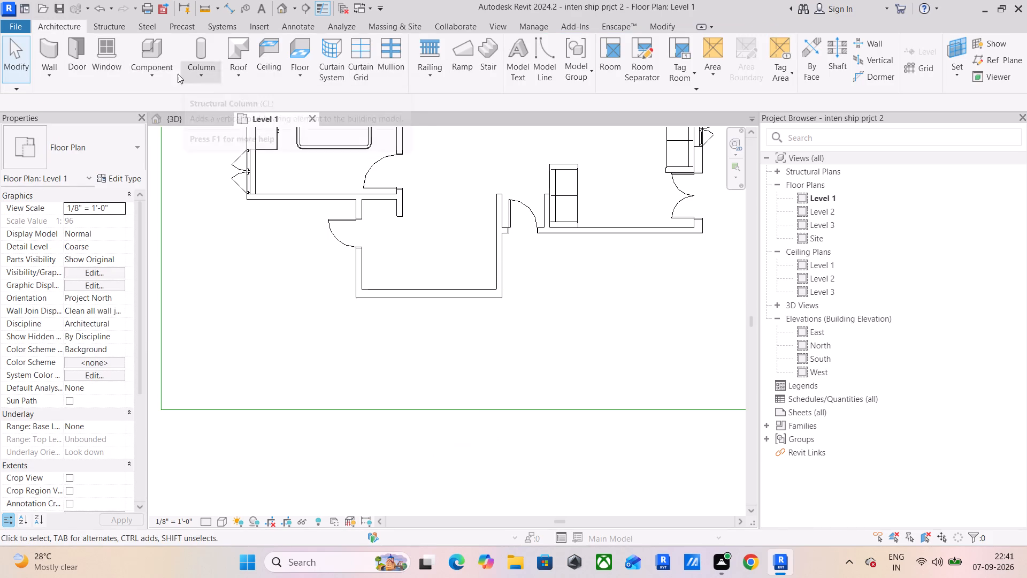
Load the Kitchen_5847 component family from the KITCHEN folder after previewing the other kitchen families.
click(155, 72)
click(188, 90)
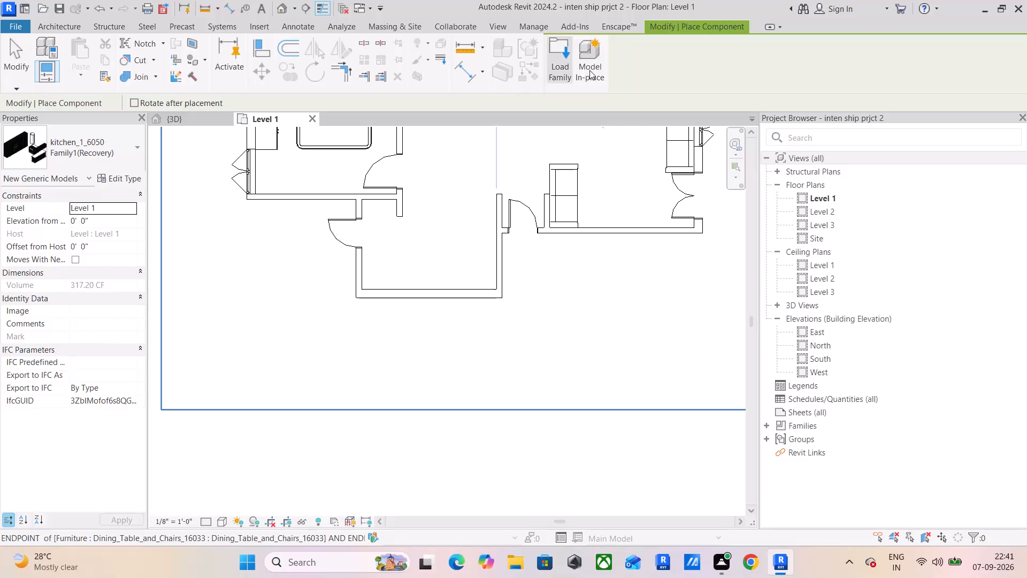
click(559, 57)
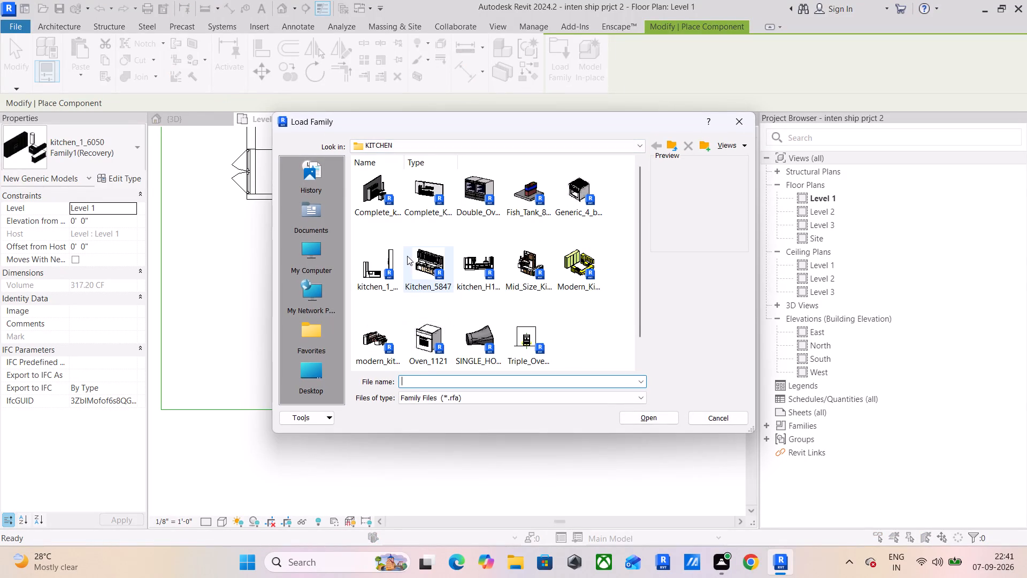
scroll(410, 347, up, 3)
click(526, 338)
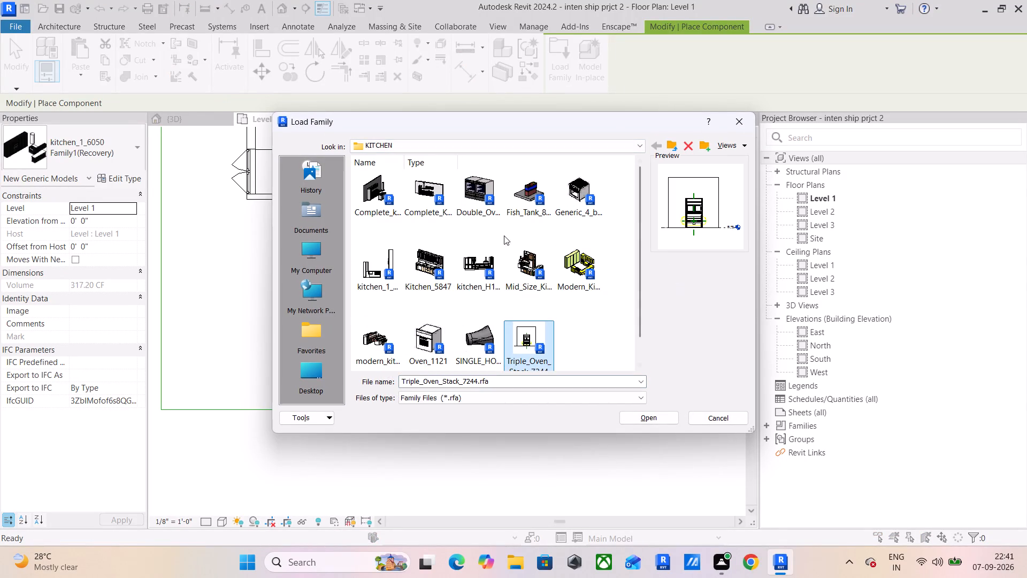
click(535, 264)
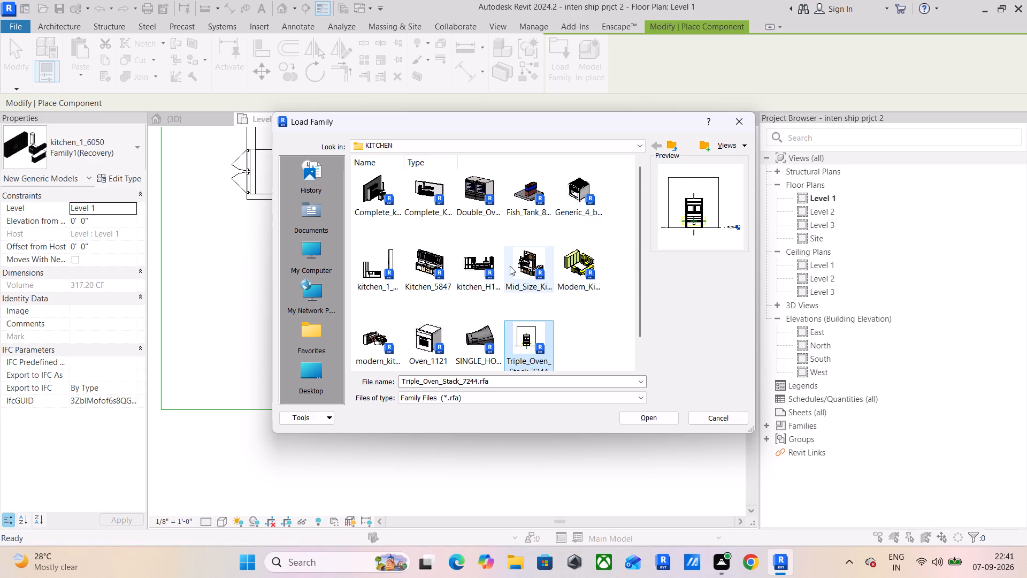
click(473, 265)
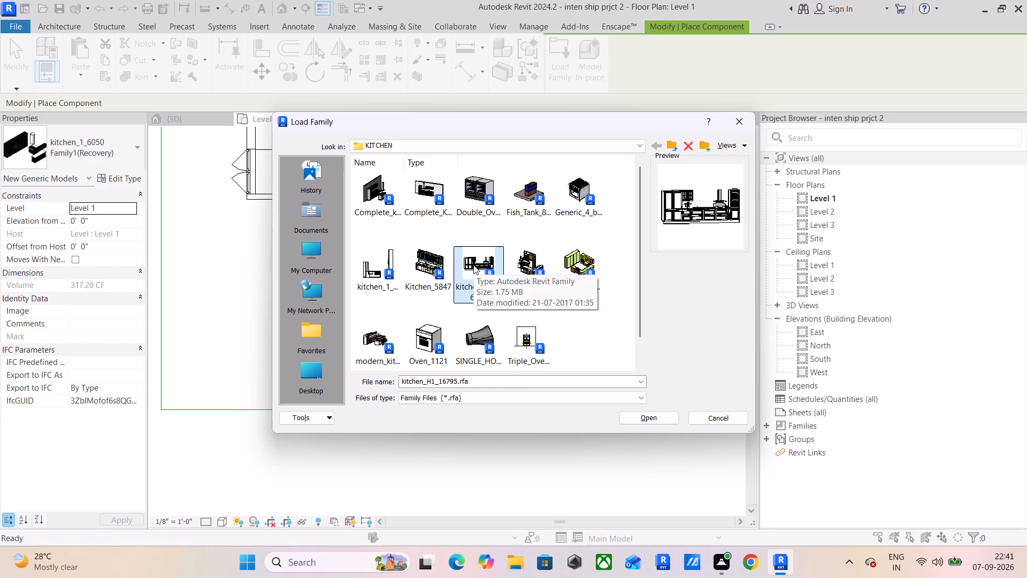
click(423, 261)
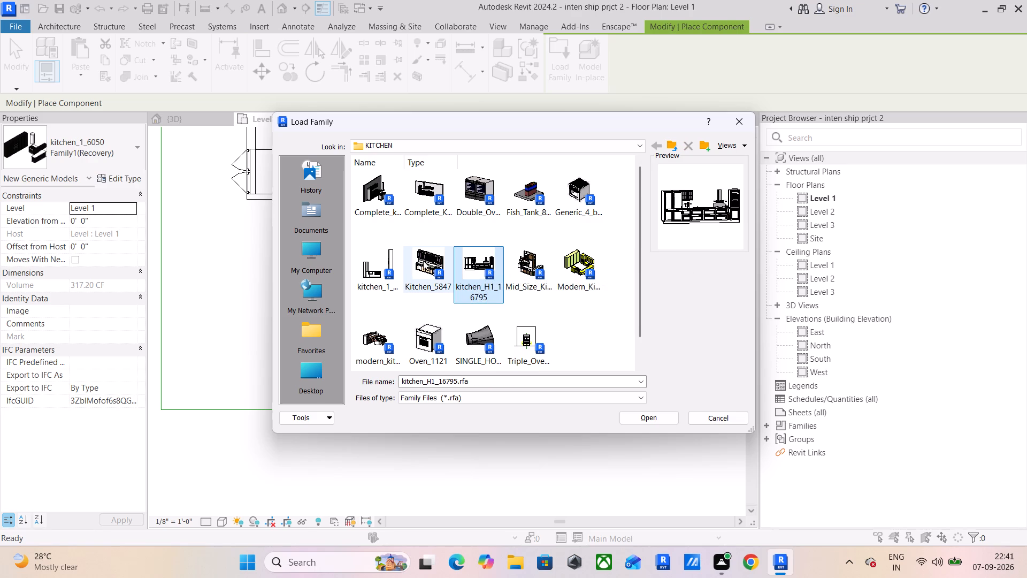
click(659, 412)
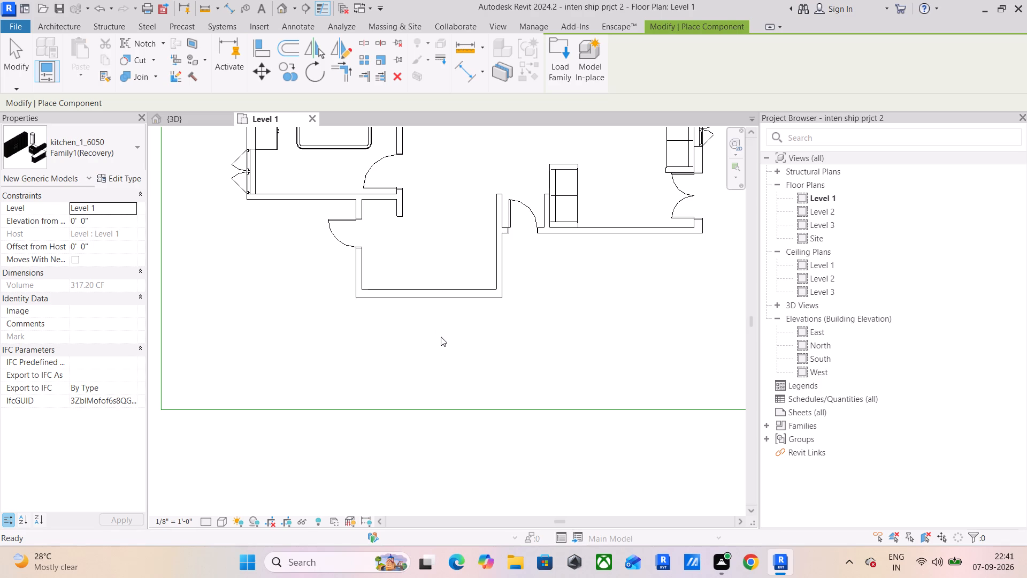
Place Kitchen_5847 along the inside of the lower room's bottom wall, centred about 5' 6" from the left wall.
click(423, 286)
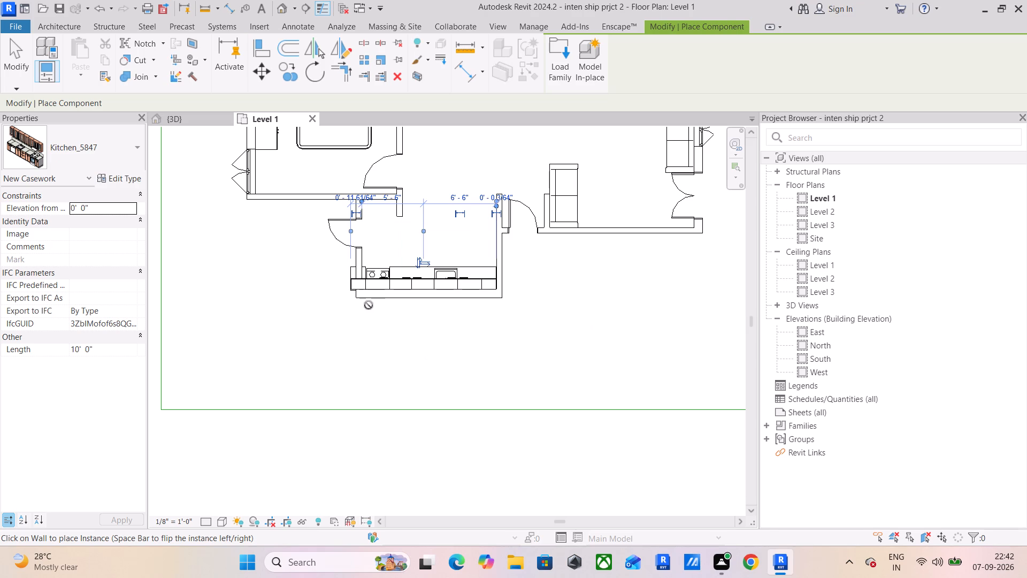
key(Escape)
key(Escape)
key(Escape)
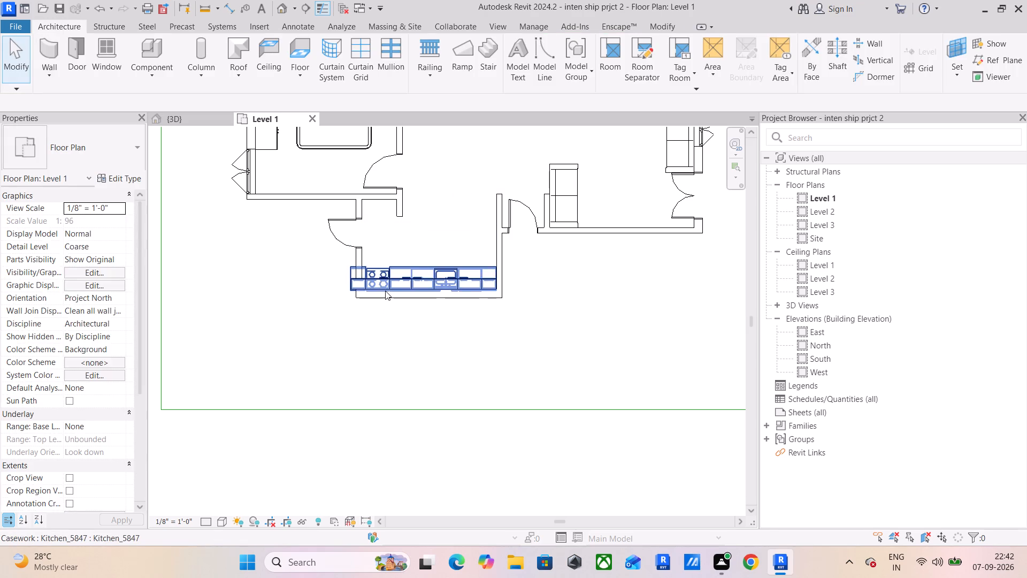
Check the type properties of the placed Kitchen_5847 for size parameters.
click(385, 291)
scroll(353, 220, up, 5)
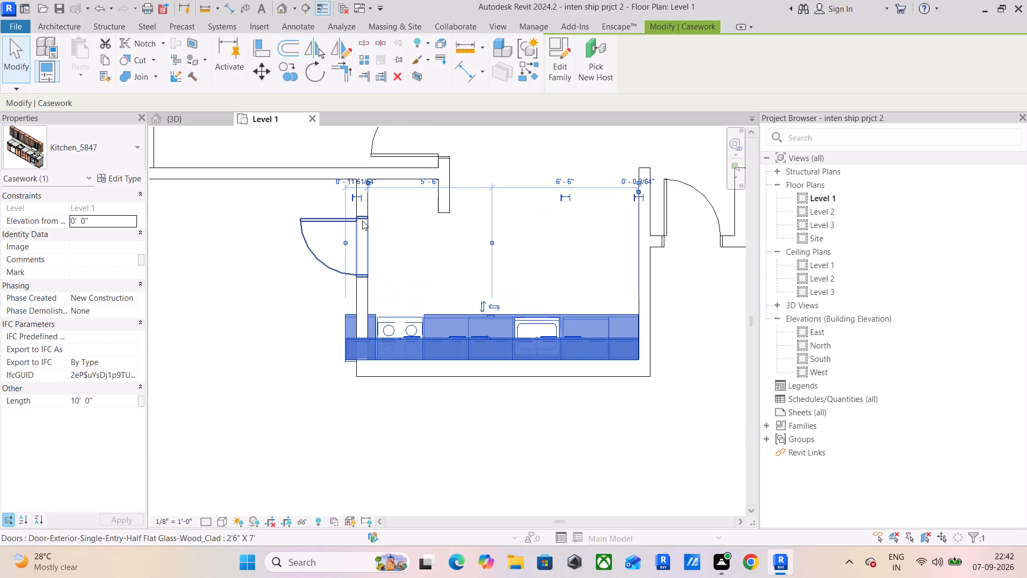
click(119, 183)
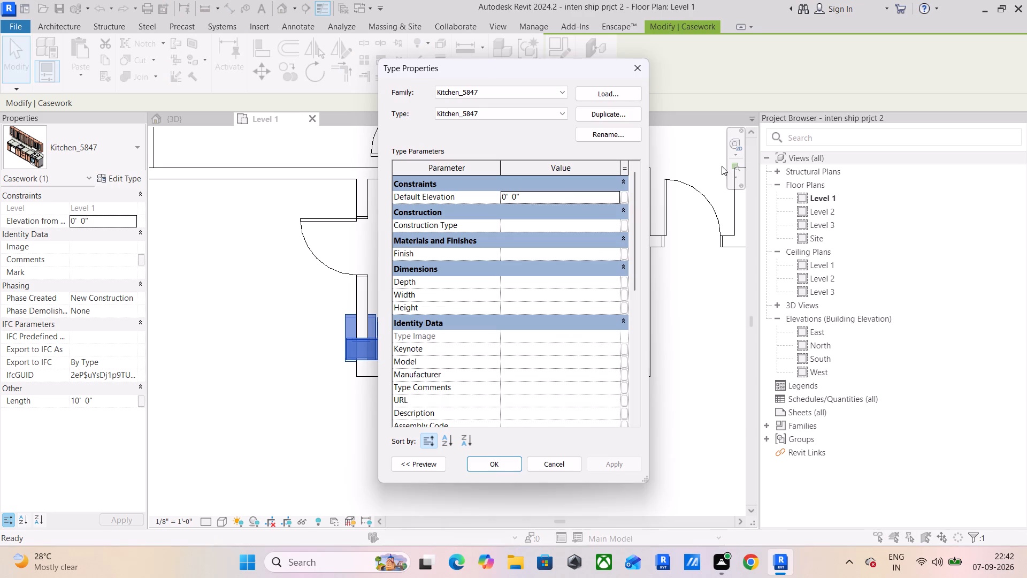
click(642, 70)
Open the Kitchen_5847 family, examine the properties of its casework elements, and return to the project.
click(547, 63)
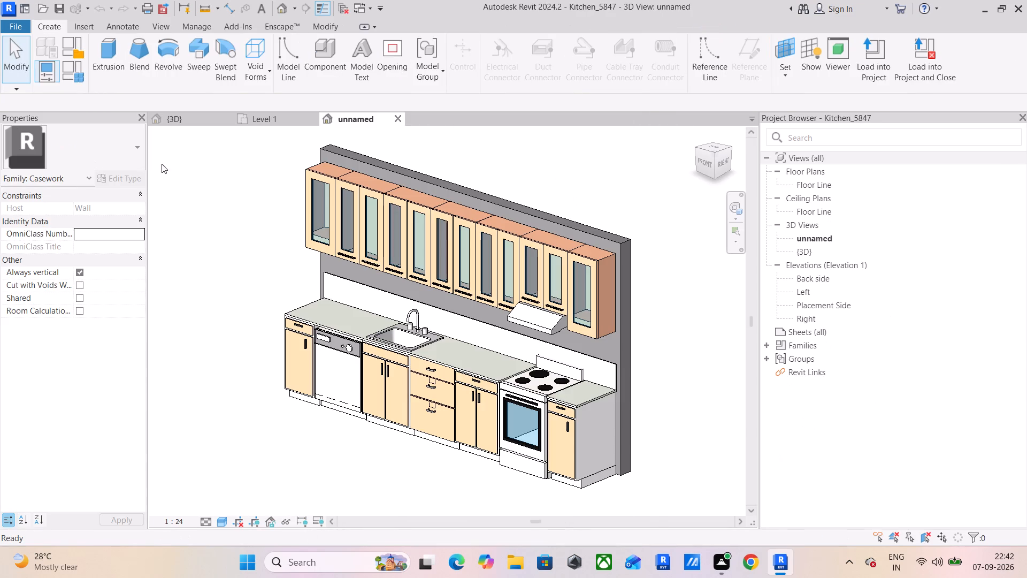
drag(641, 204, 315, 416)
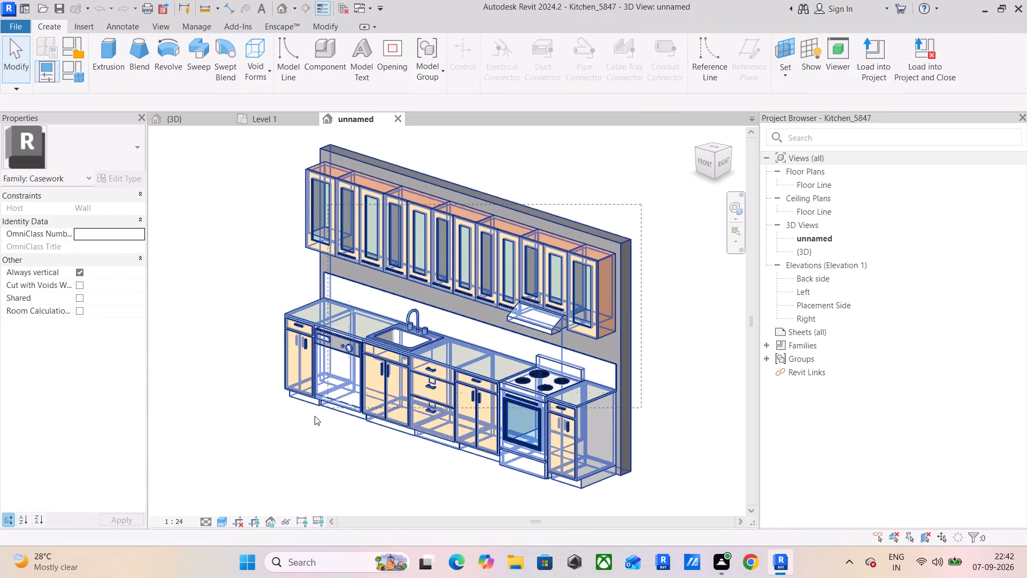
drag(315, 416, 264, 425)
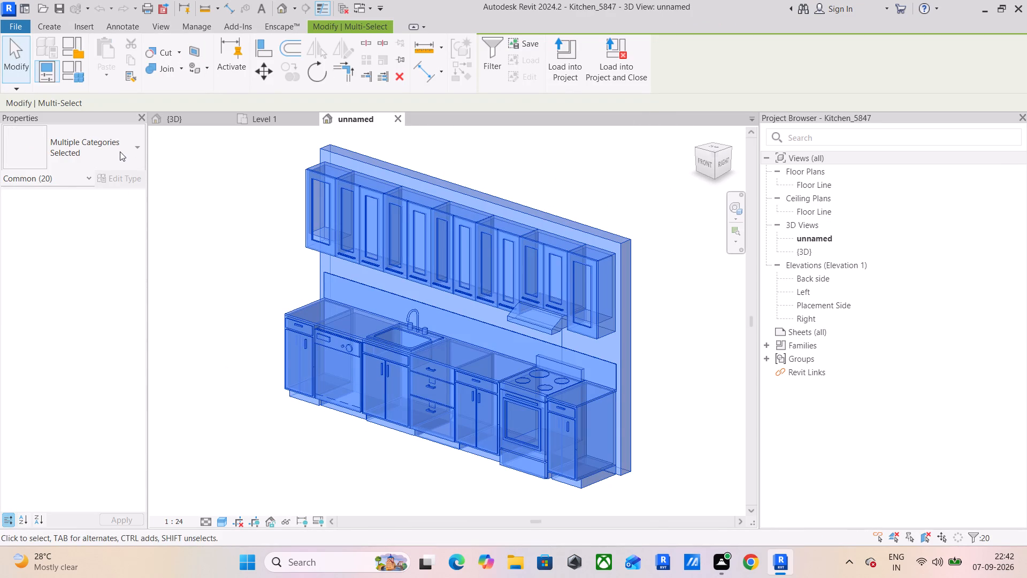
click(121, 151)
click(69, 178)
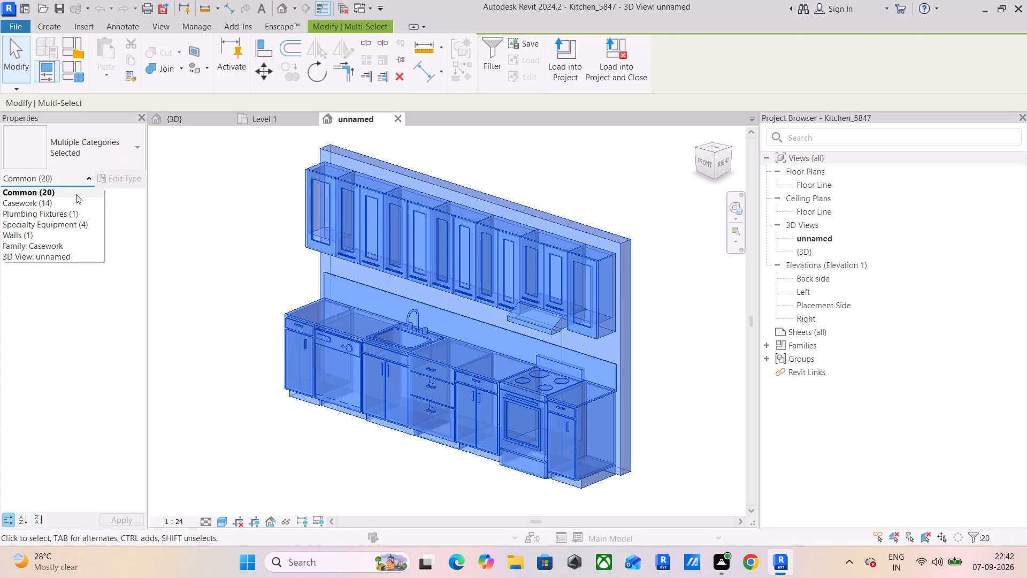
click(68, 200)
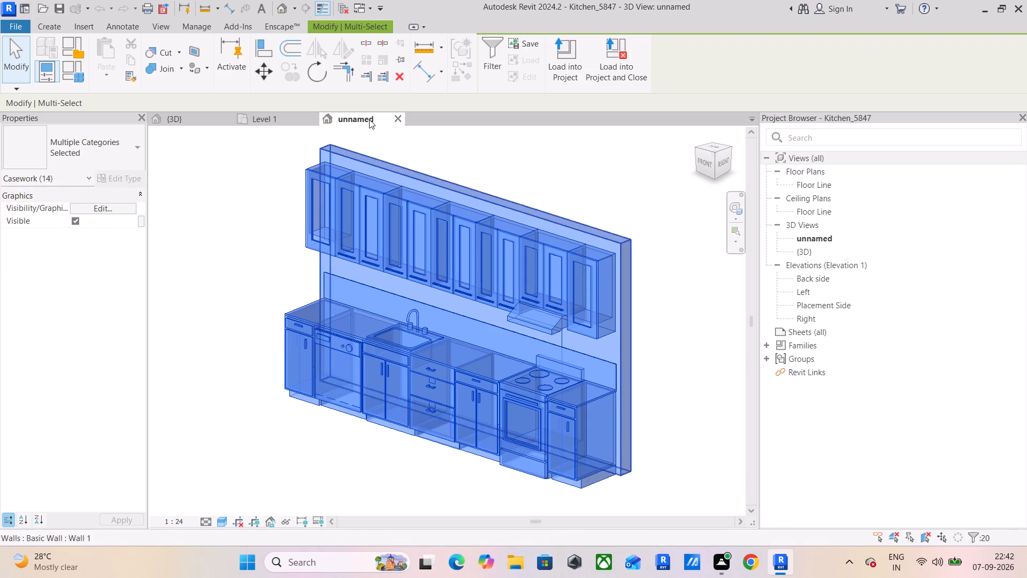
click(555, 62)
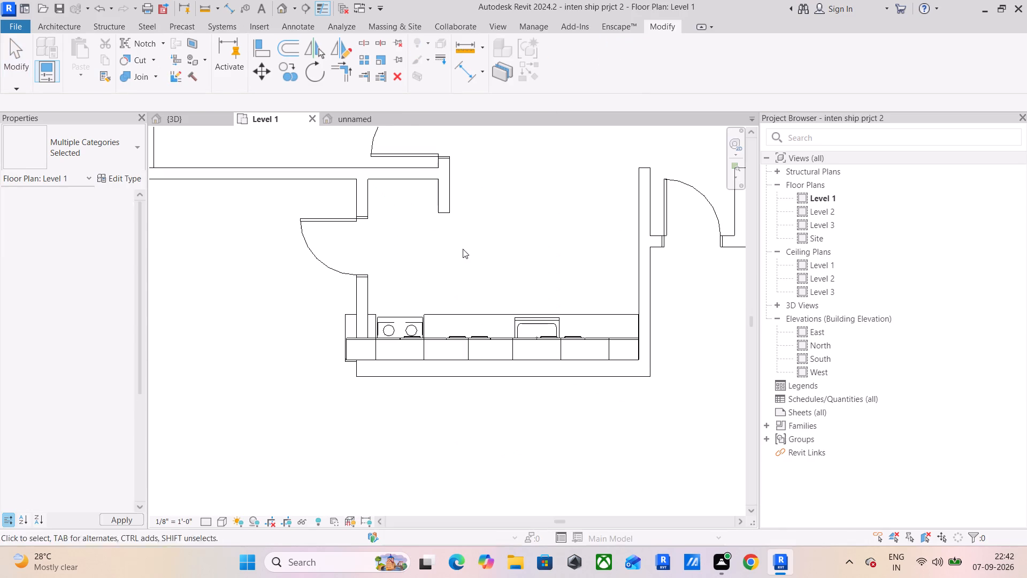
Reopen the Kitchen_5847 family and examine the properties of its wall, a glass-door upper cabinet and the sink base cabinet.
click(343, 340)
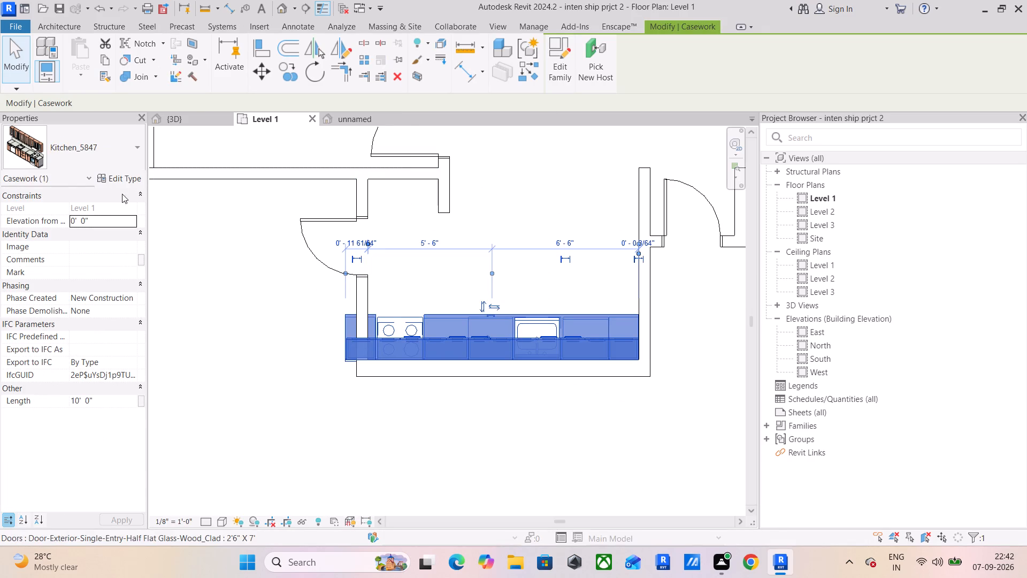
click(562, 52)
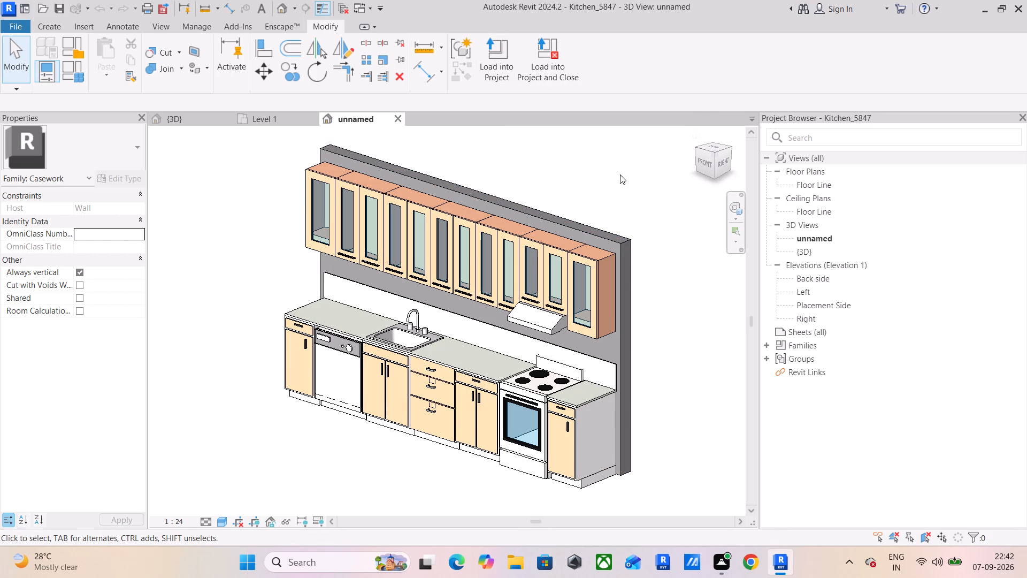
click(545, 216)
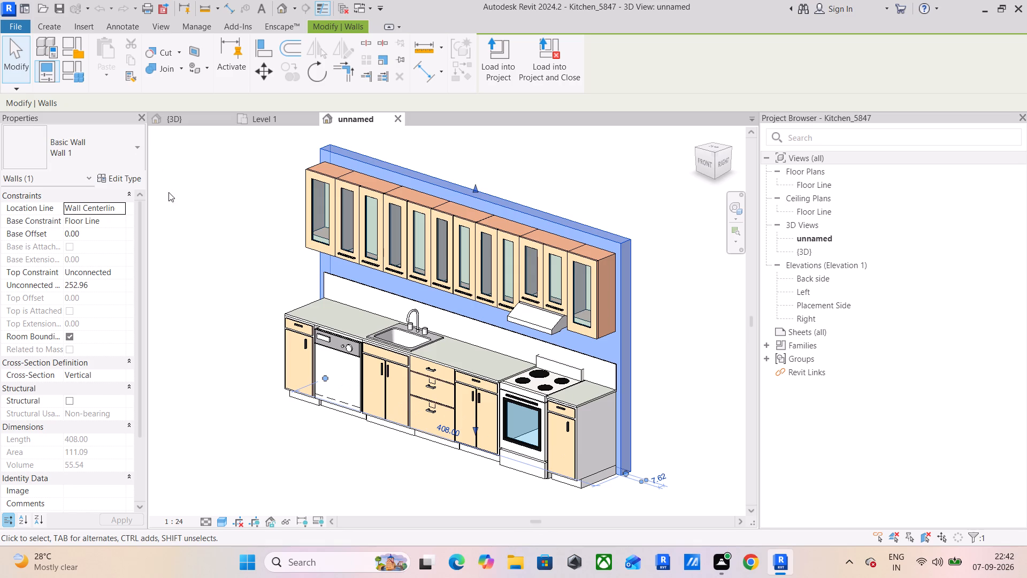
click(459, 229)
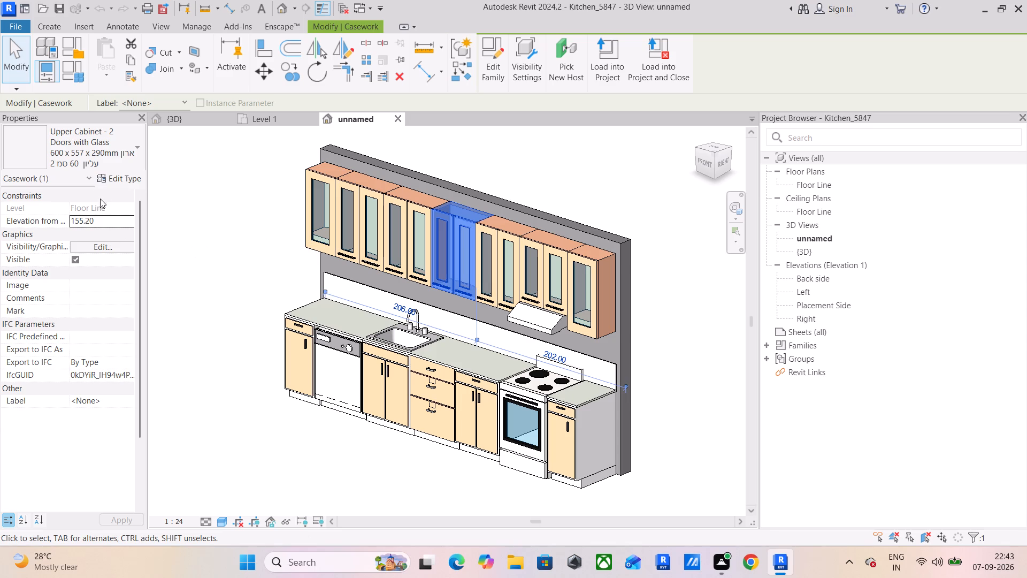
click(109, 154)
click(109, 154)
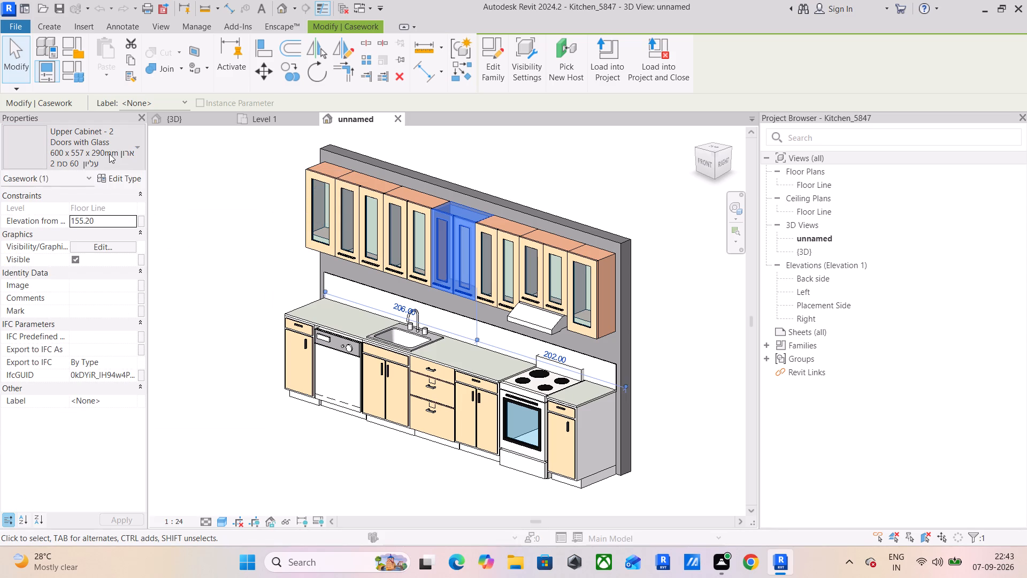
click(378, 351)
click(229, 448)
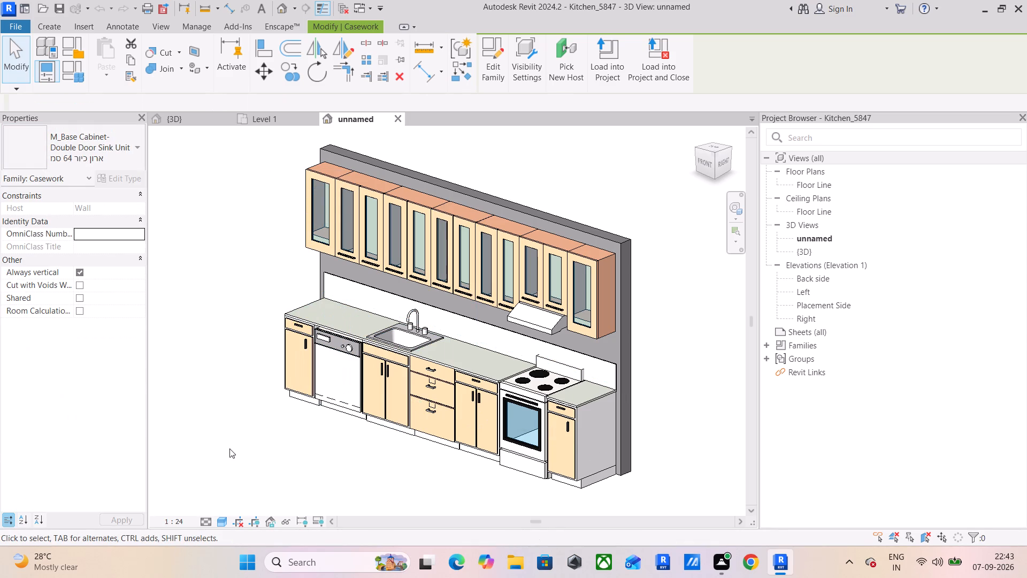
Select the whole kitchen in the family, filter out the Walls category, and check the visibility settings of the remaining elements.
drag(726, 258, 197, 433)
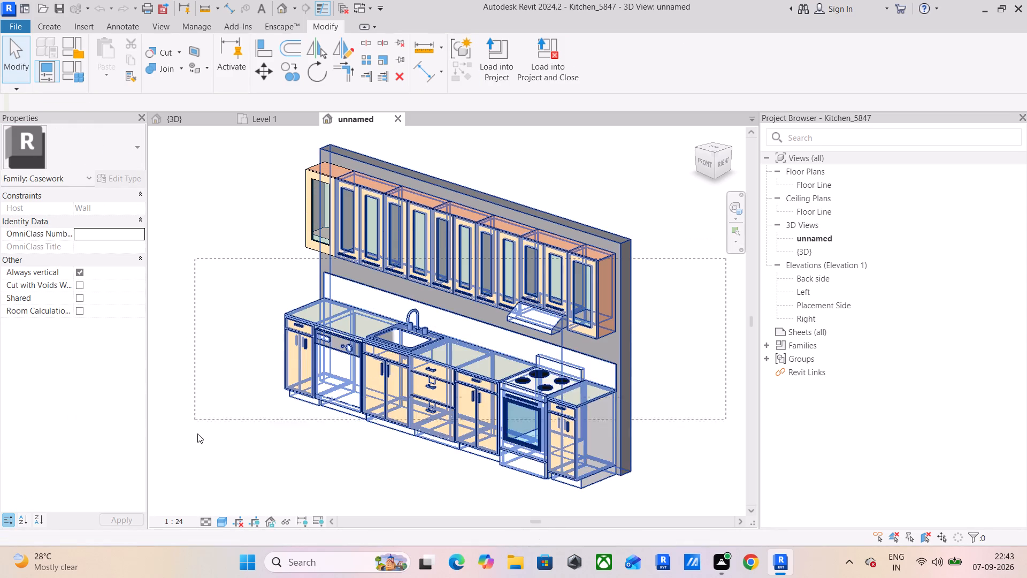
drag(197, 433, 198, 436)
drag(367, 128, 282, 411)
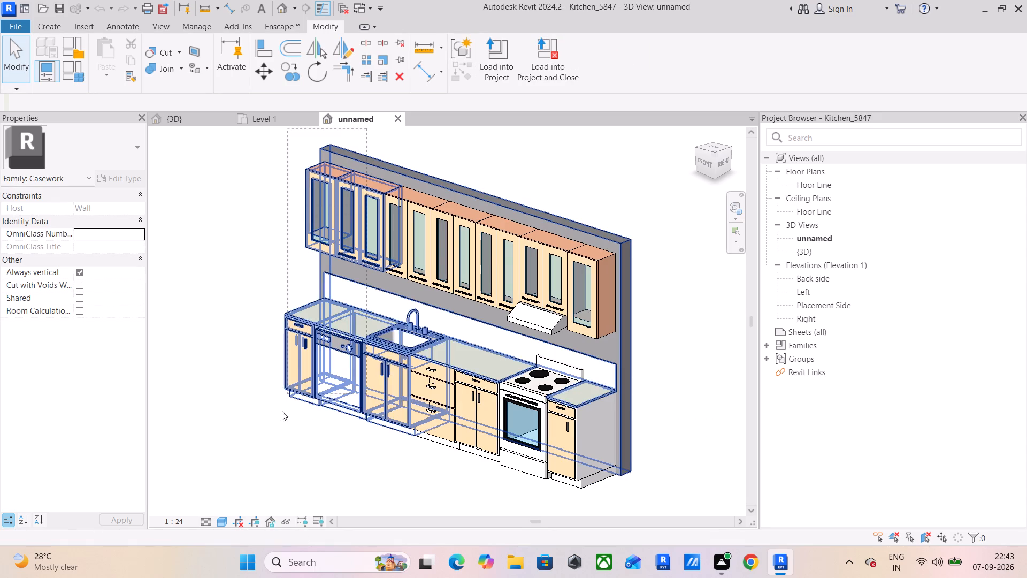
drag(282, 411, 251, 435)
drag(657, 196, 331, 345)
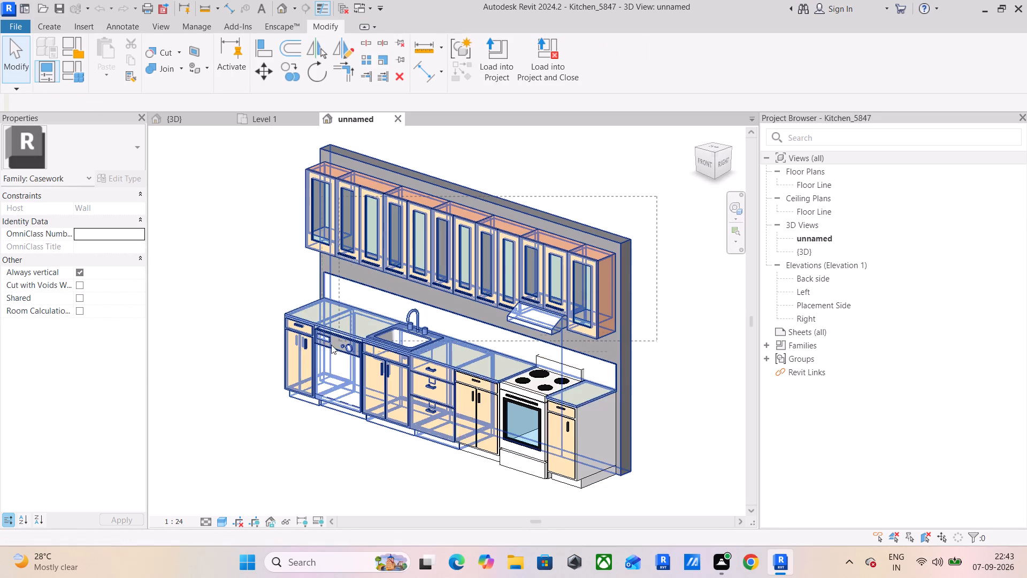
drag(331, 345, 245, 433)
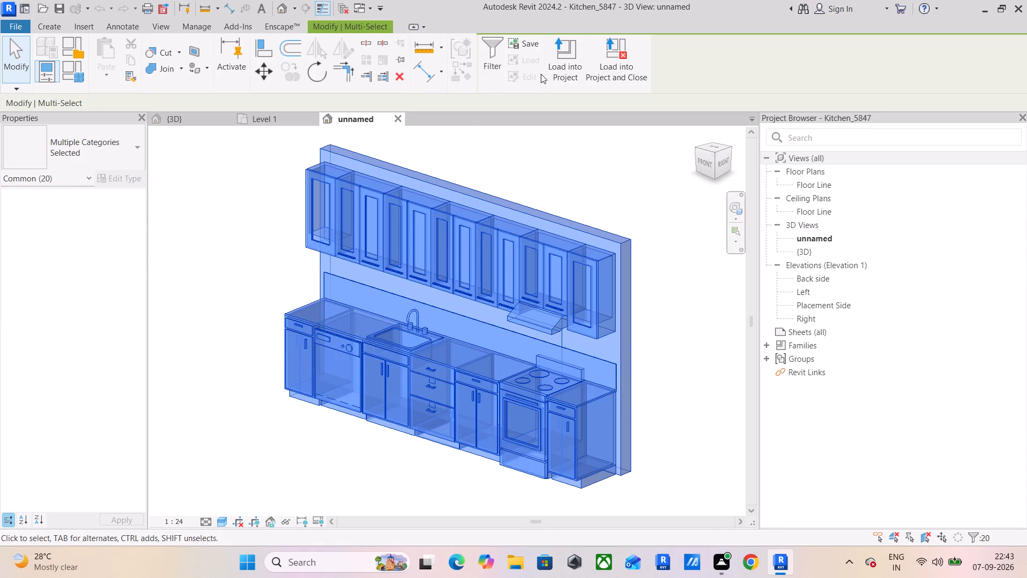
click(501, 56)
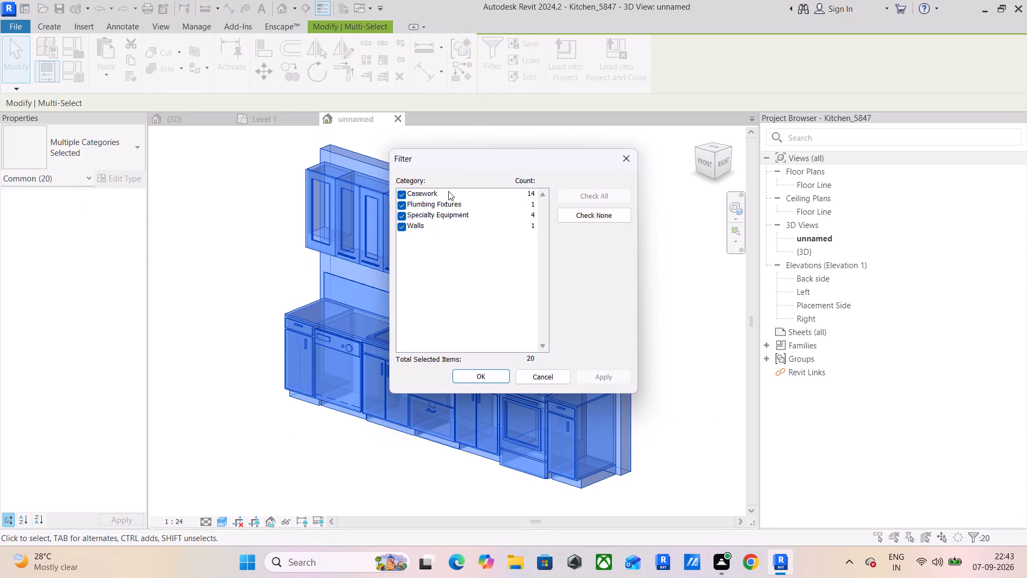
click(402, 226)
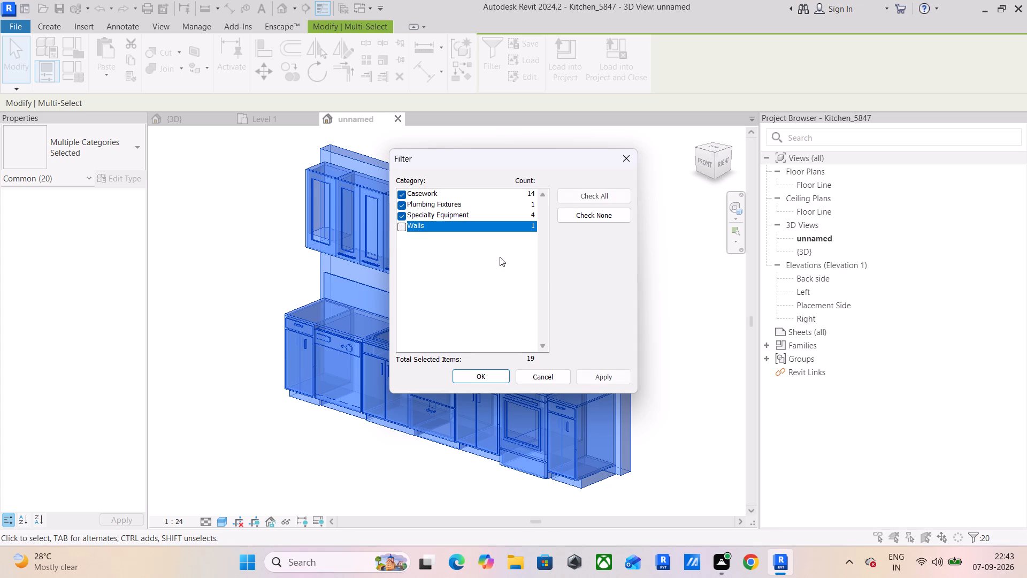
click(469, 379)
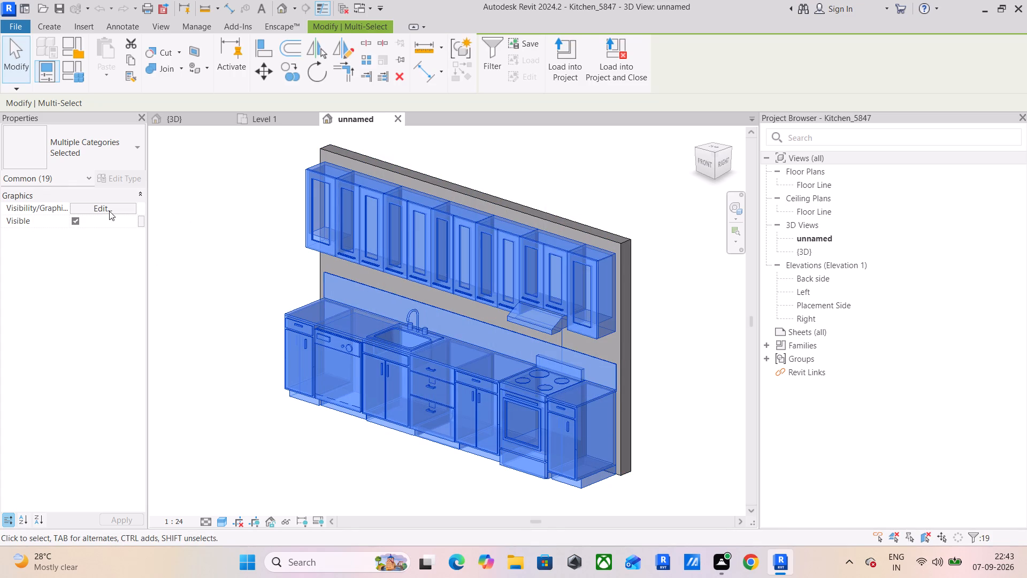
click(109, 211)
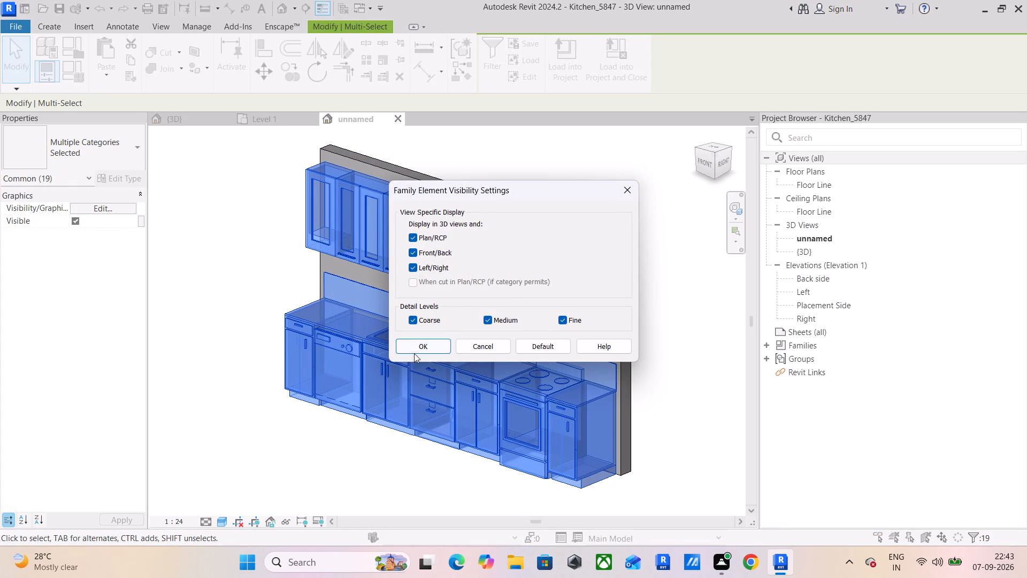
click(414, 353)
click(86, 153)
click(94, 153)
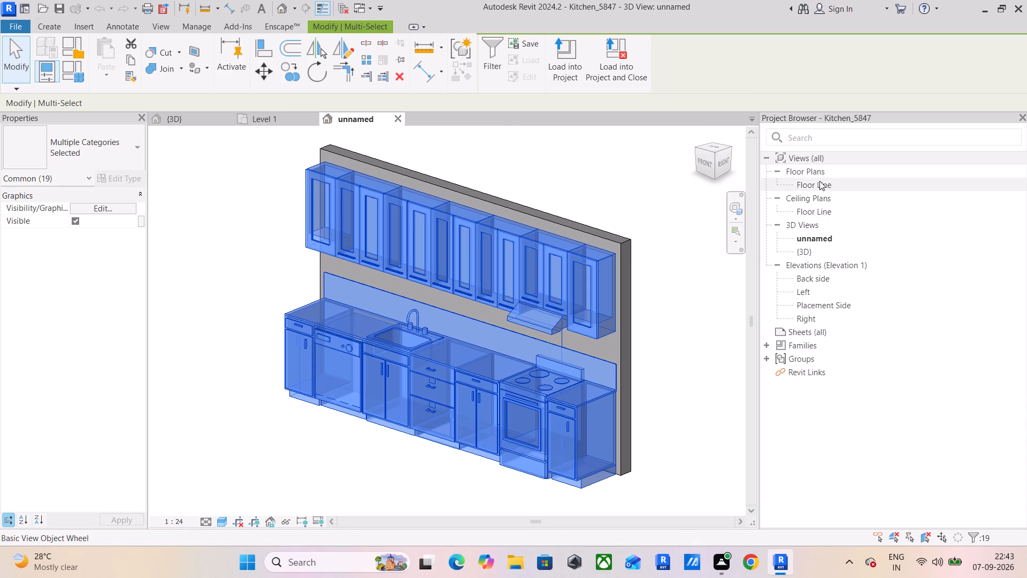
Load the Kitchen_5847 family back into the project and check the kitchen run on the Level 1 plan.
click(558, 57)
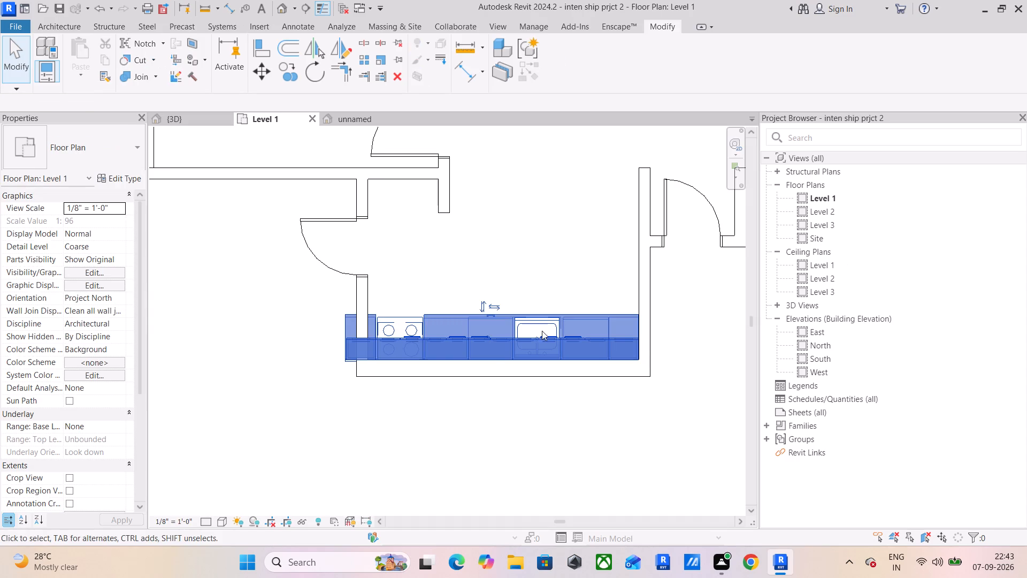
scroll(361, 342, up, 5)
scroll(394, 334, down, 4)
scroll(439, 314, down, 2)
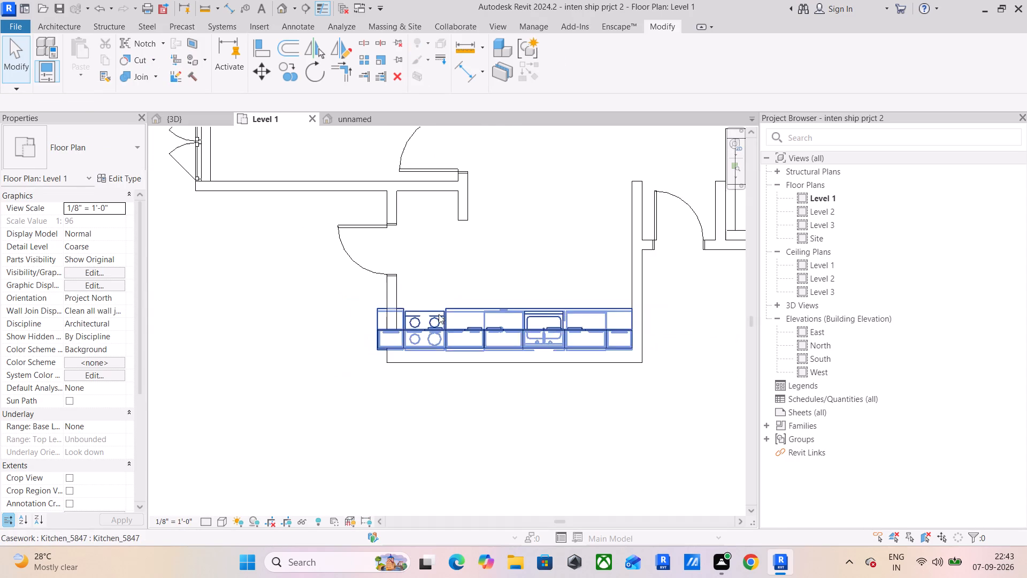
Pull the lower end of the kitchen's 6" door wall outward beyond the cabinets and extend the 9" bottom wall to meet it.
middle_drag(459, 279, 401, 275)
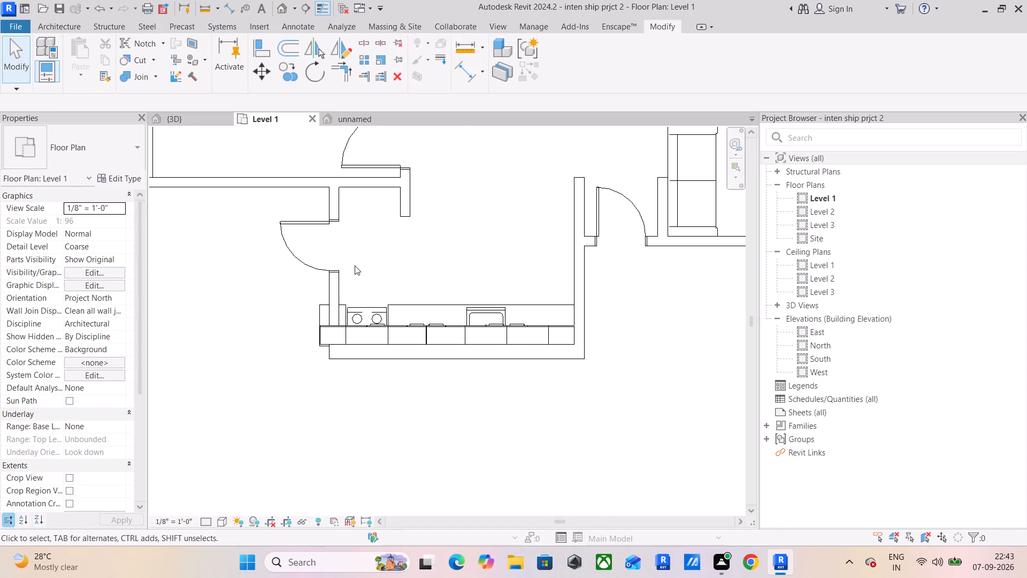
scroll(277, 322, up, 5)
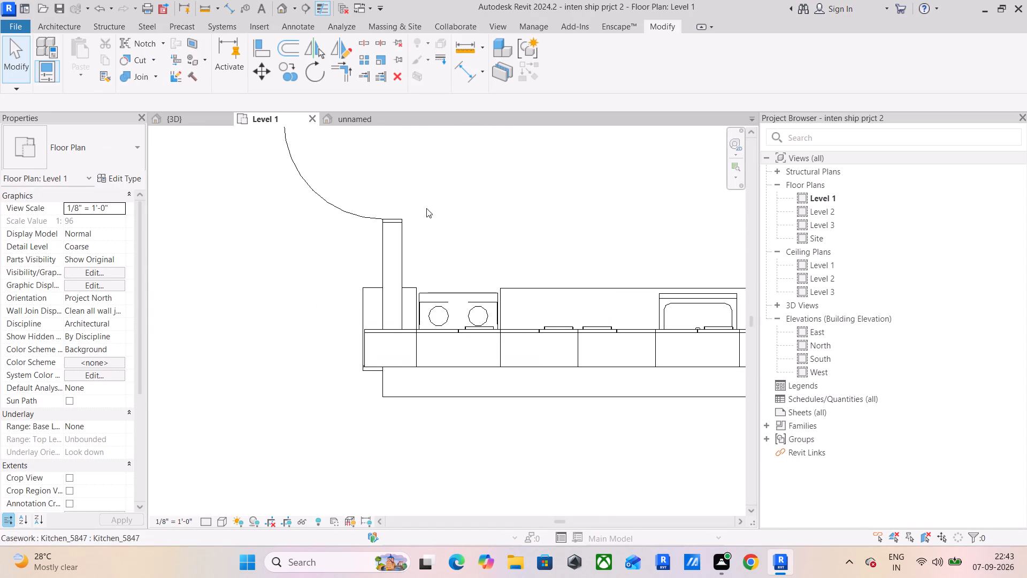
click(265, 304)
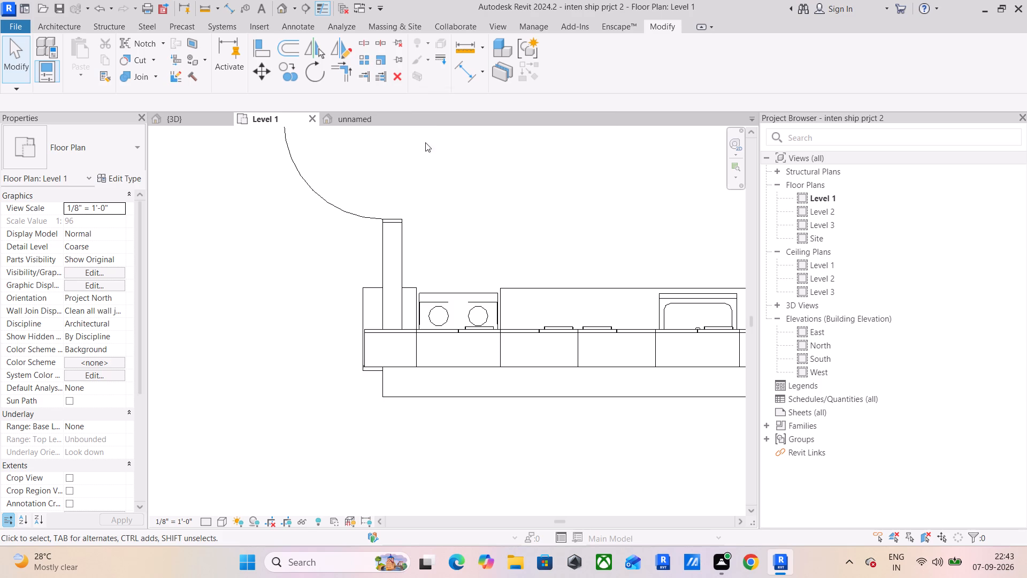
click(404, 248)
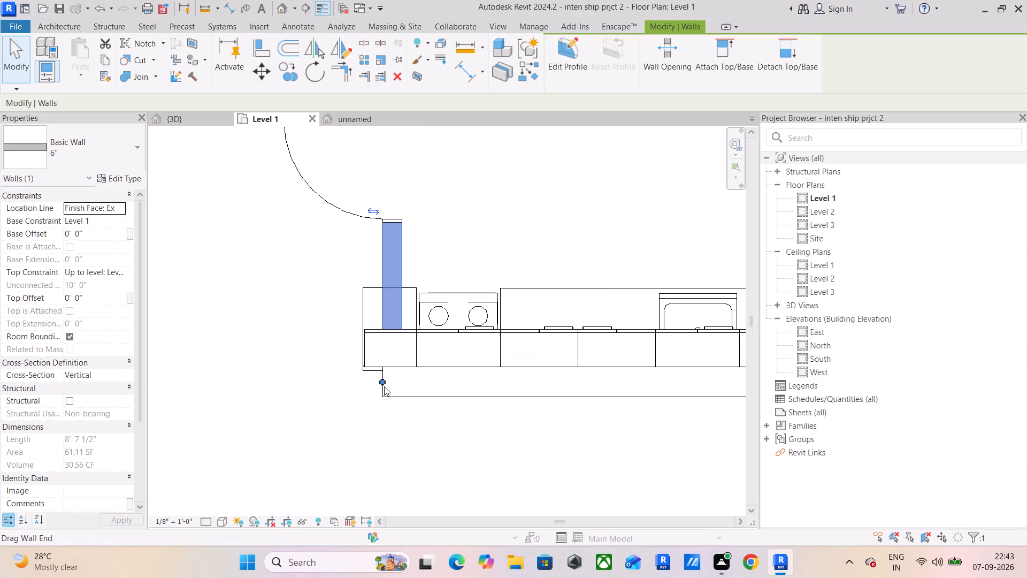
drag(384, 382, 366, 382)
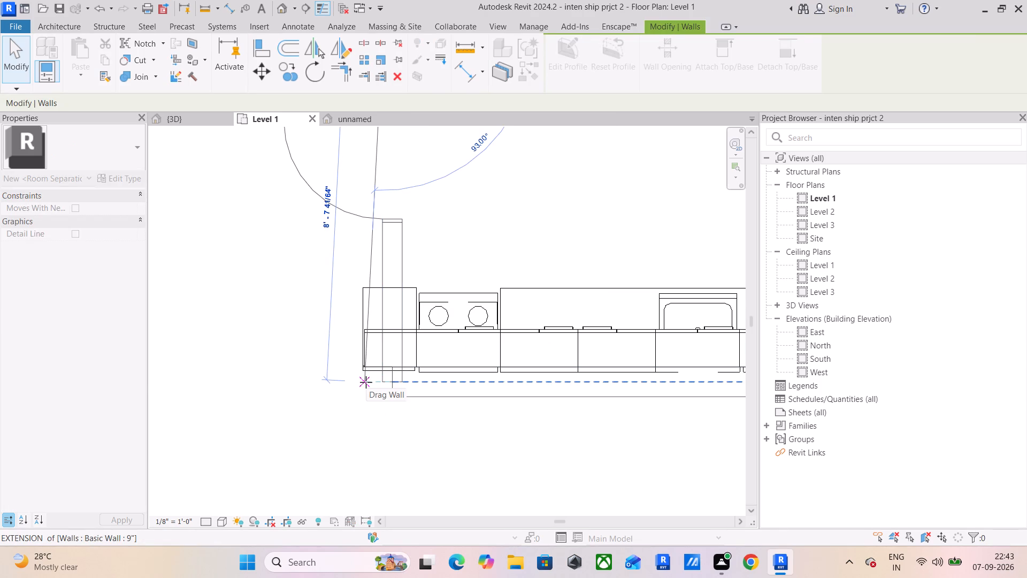
drag(366, 382, 358, 387)
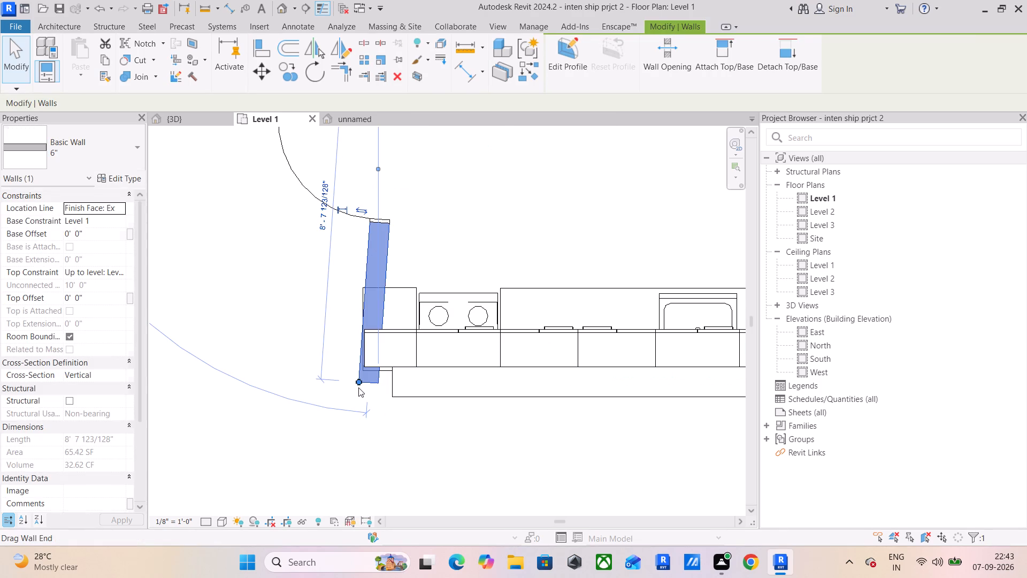
click(392, 388)
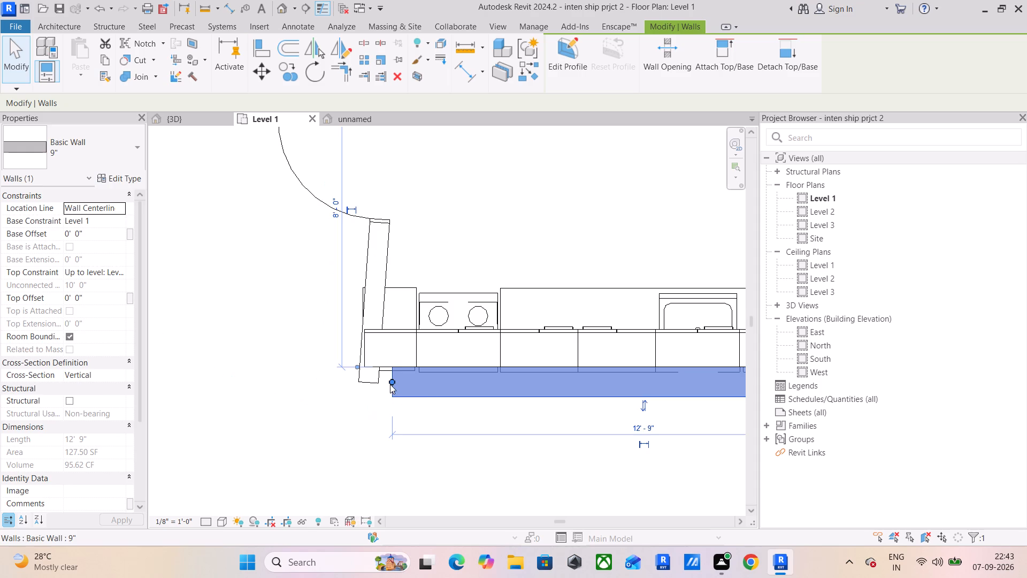
drag(390, 384, 354, 386)
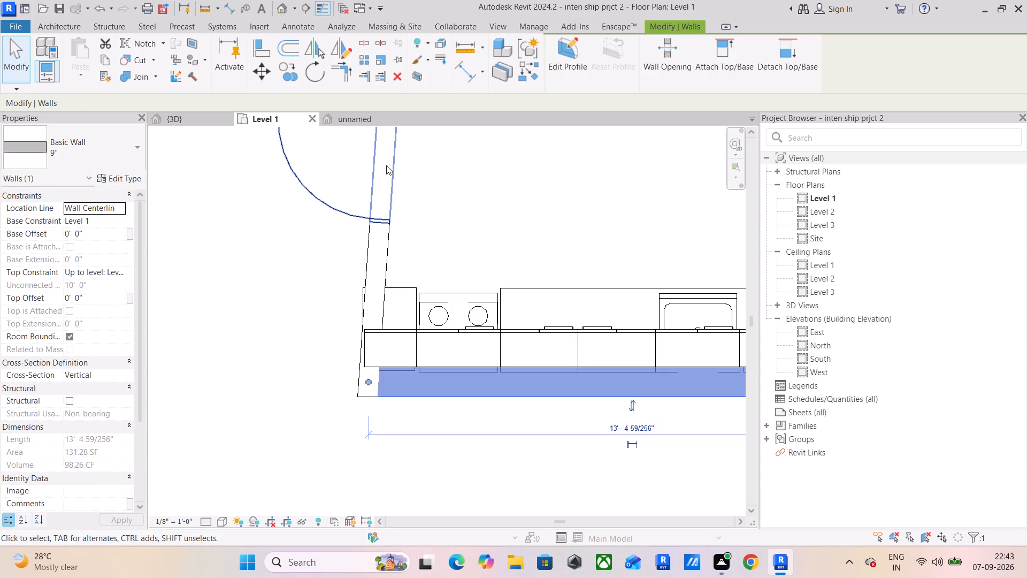
Shift the upper end of the kitchen's 6" door wall outward along the bedroom wall until the door wall is vertical.
middle_drag(400, 175, 433, 375)
click(410, 264)
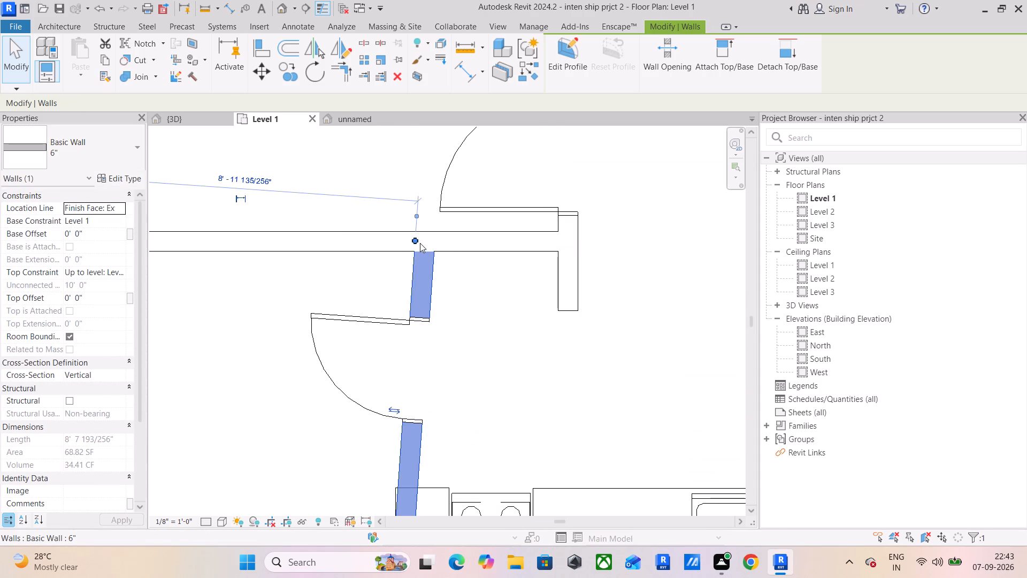
drag(410, 241, 404, 241)
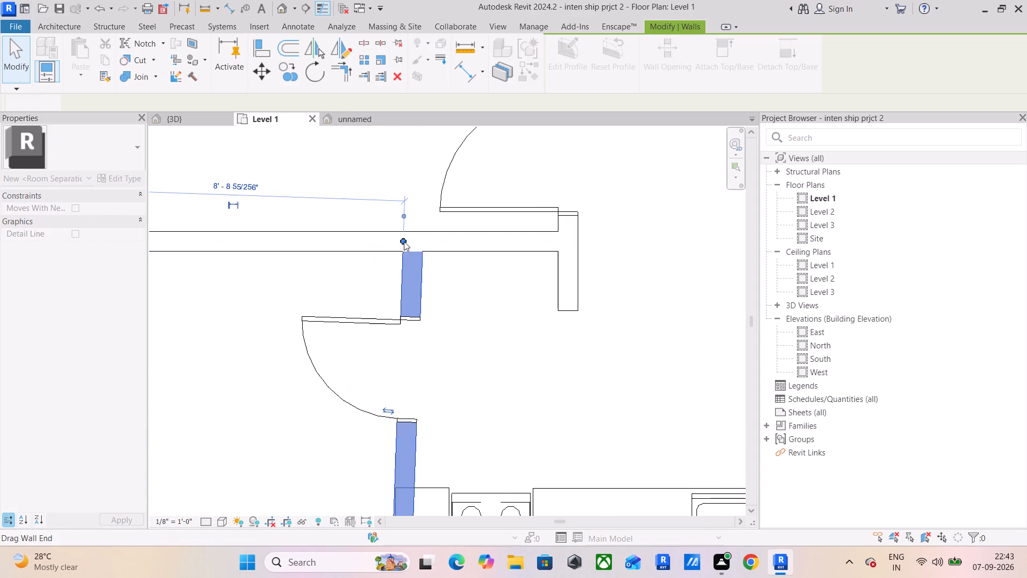
middle_drag(477, 312, 424, 189)
middle_drag(406, 253, 433, 314)
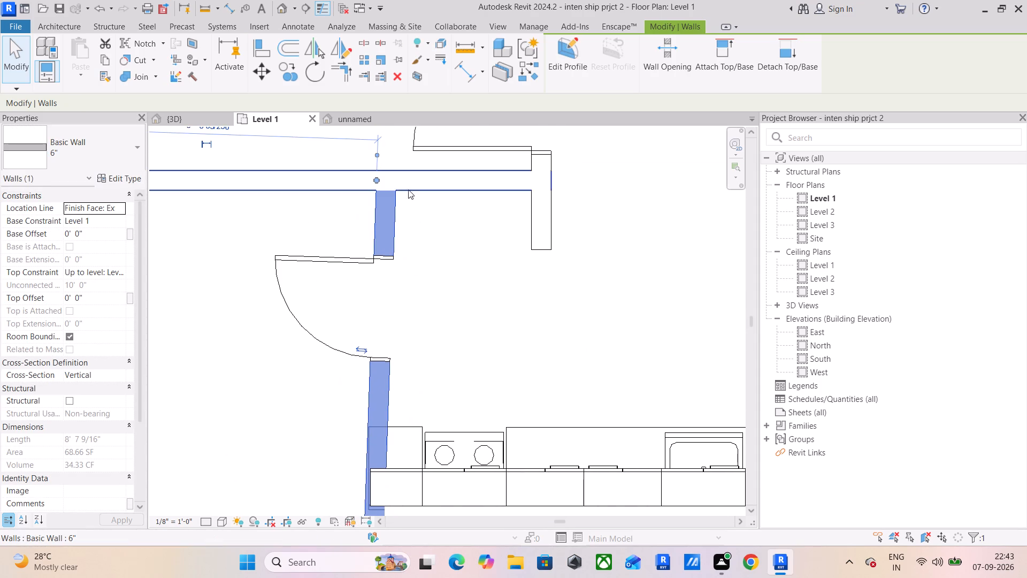
click(378, 180)
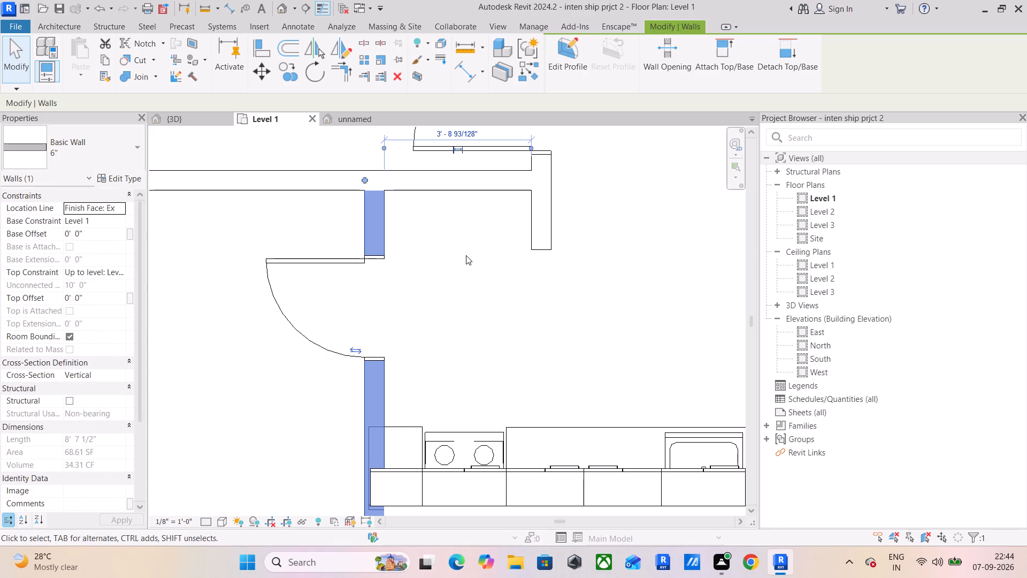
Move the door wall's lower end farther outward to clear the kitchen run and extend the 9" bottom wall to that endpoint.
scroll(466, 261, down, 2)
middle_drag(466, 262, 389, 203)
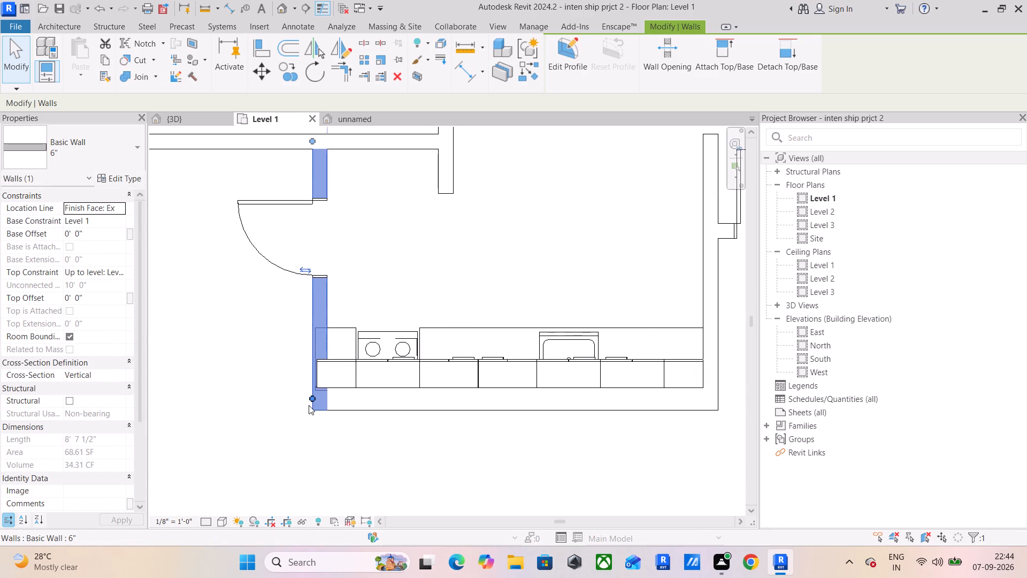
drag(313, 399, 296, 398)
click(324, 423)
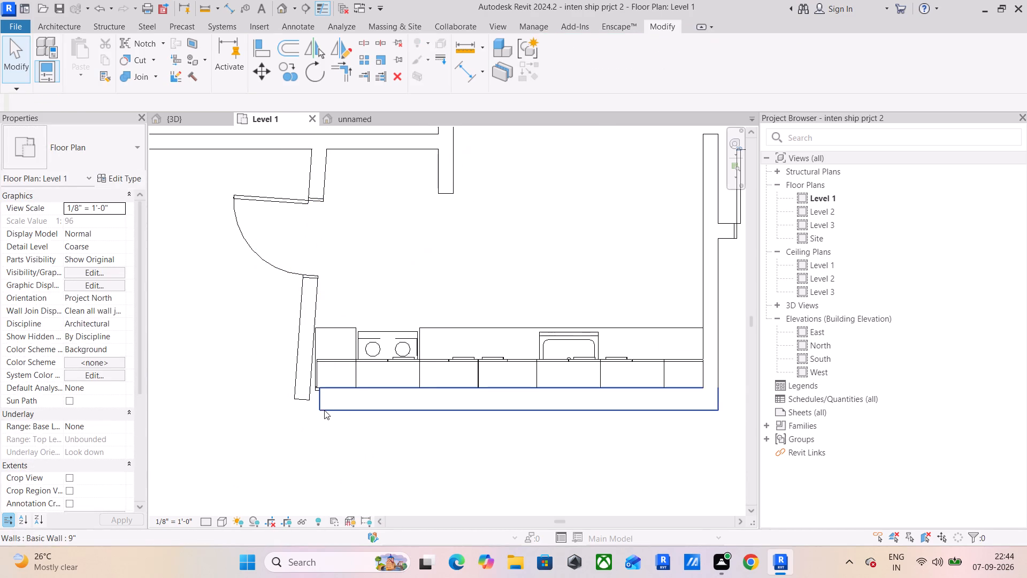
click(327, 402)
drag(320, 401, 296, 400)
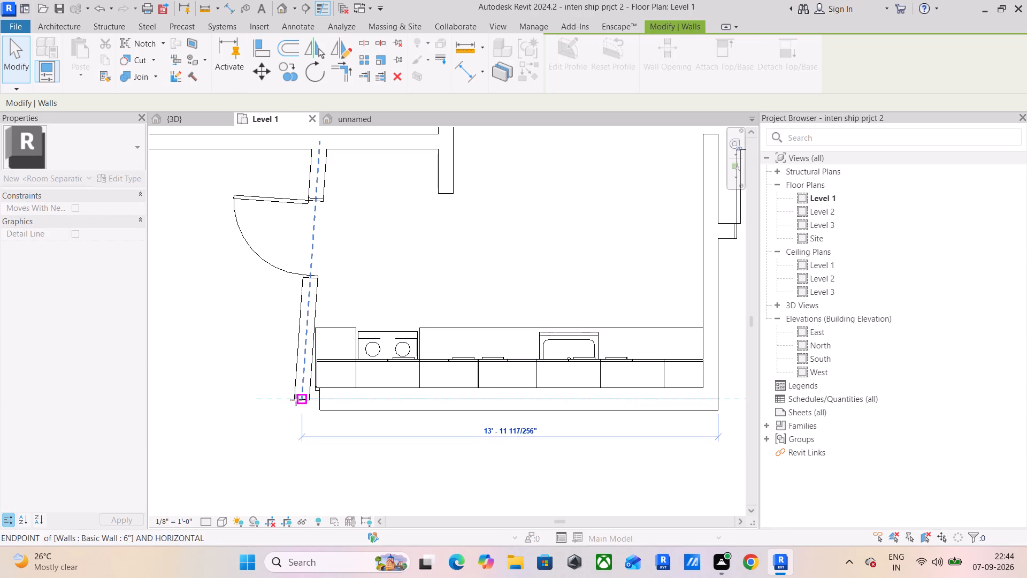
drag(296, 400, 295, 400)
Move the door wall's upper end outward by the same amount so the wall stands vertical beside the kitchen run.
middle_drag(346, 221, 354, 235)
click(334, 192)
drag(324, 155, 313, 155)
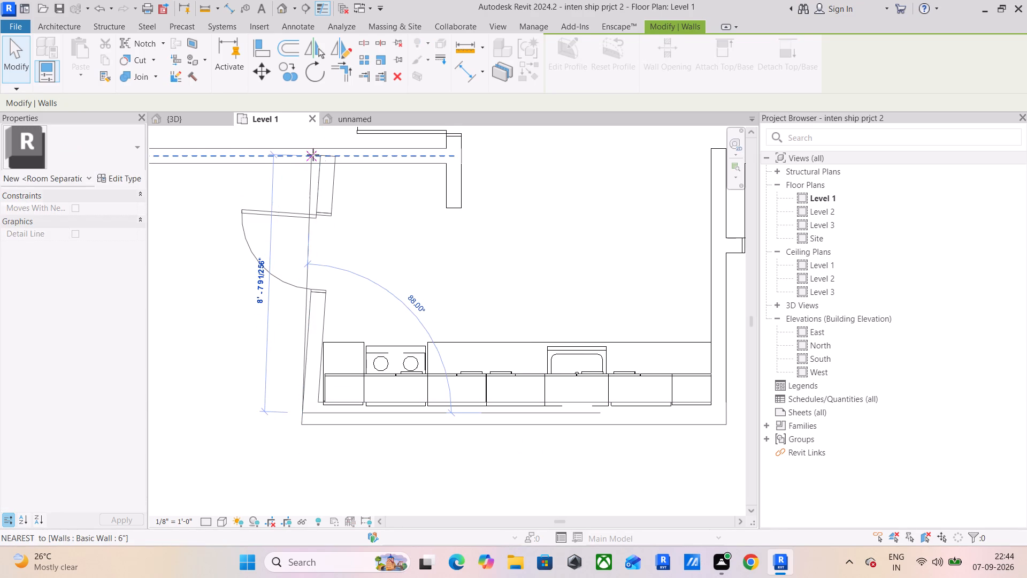
drag(313, 155, 311, 156)
click(220, 378)
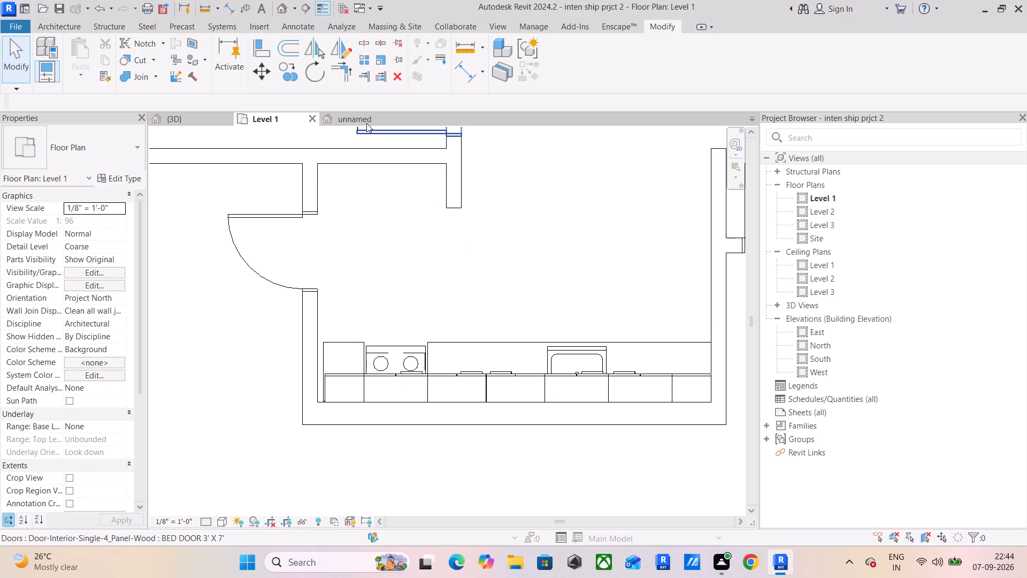
In the 3D view, delete the Generic - 12" floor that covers the kitchen.
click(200, 115)
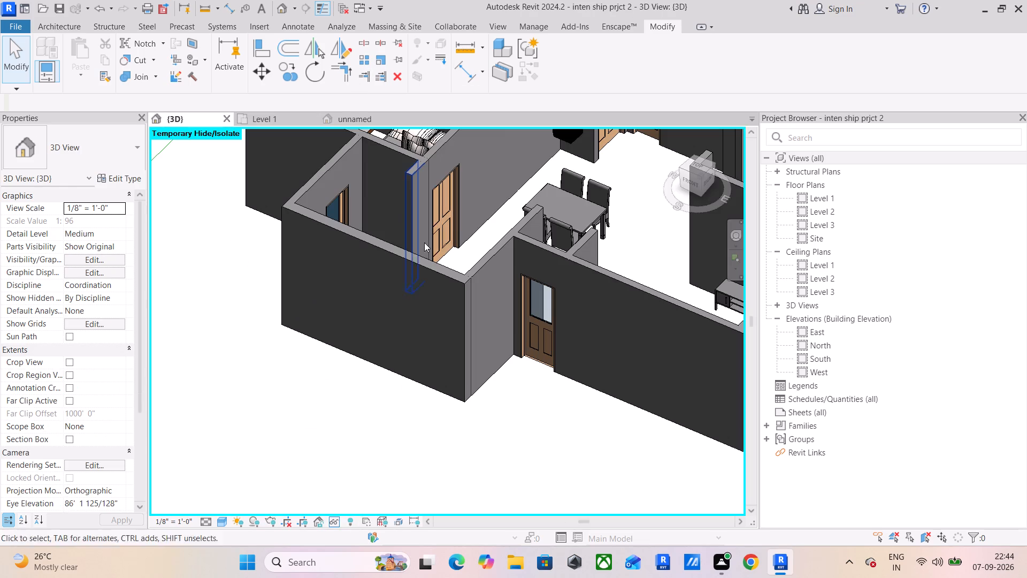
shift+middle_drag(524, 233, 518, 242)
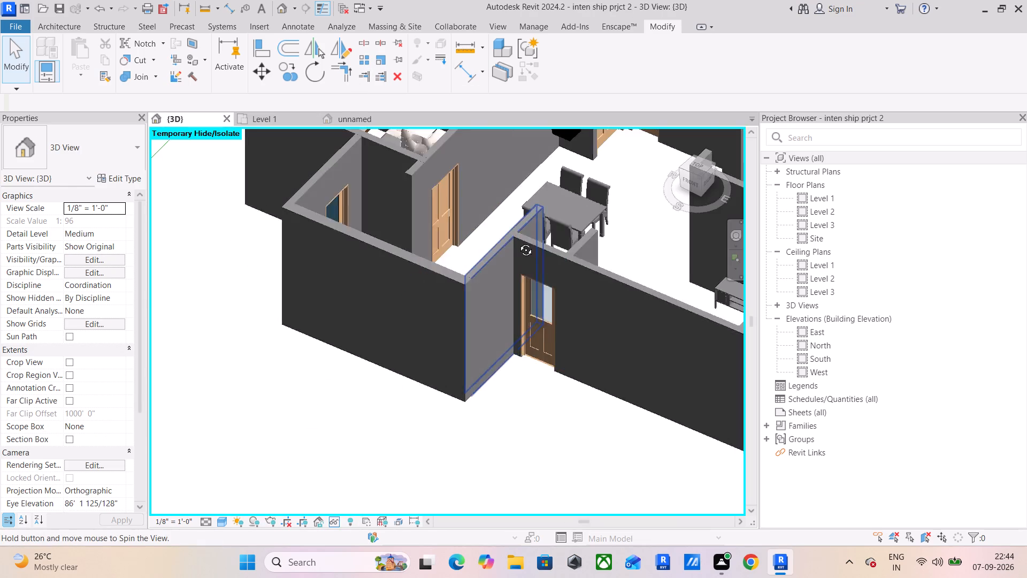
shift+middle_drag(518, 242, 295, 234)
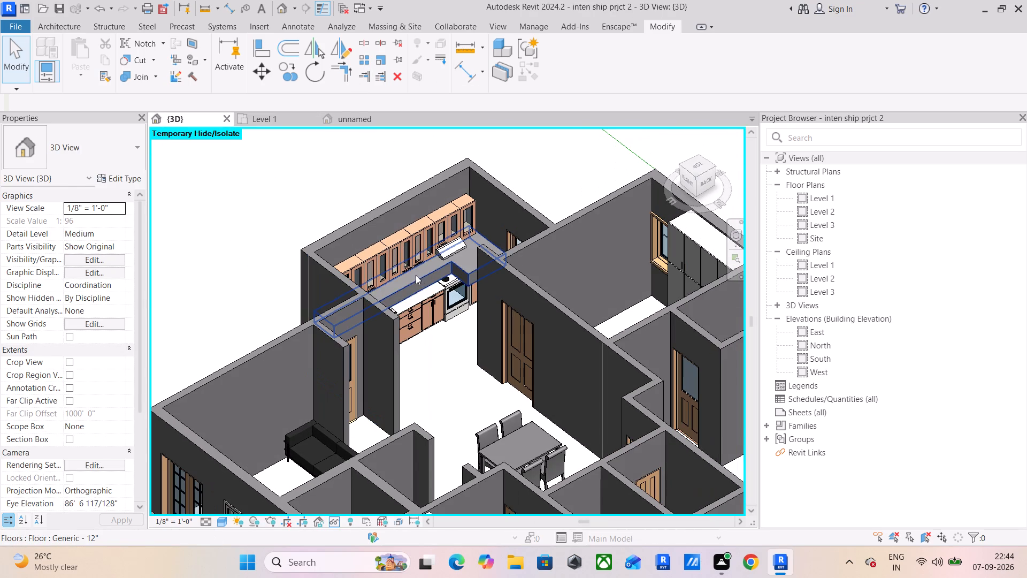
click(416, 275)
key(Delete)
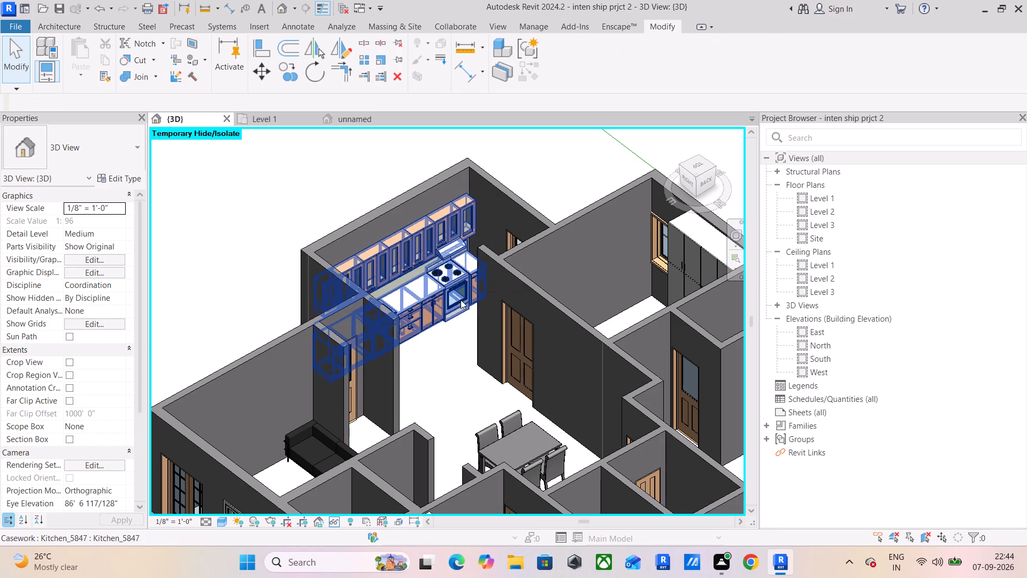
Examine the kitchen run in the 3D view and review the furniture layout across the Level 1 plan.
scroll(461, 264, up, 4)
shift+scroll(477, 273, down, 3)
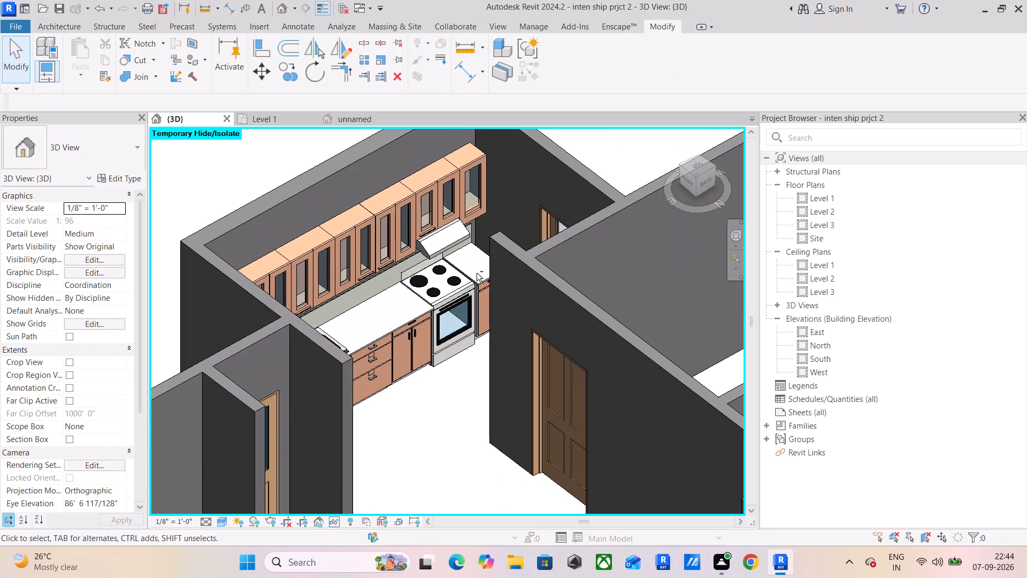
scroll(455, 254, down, 4)
shift+middle_drag(447, 257, 351, 241)
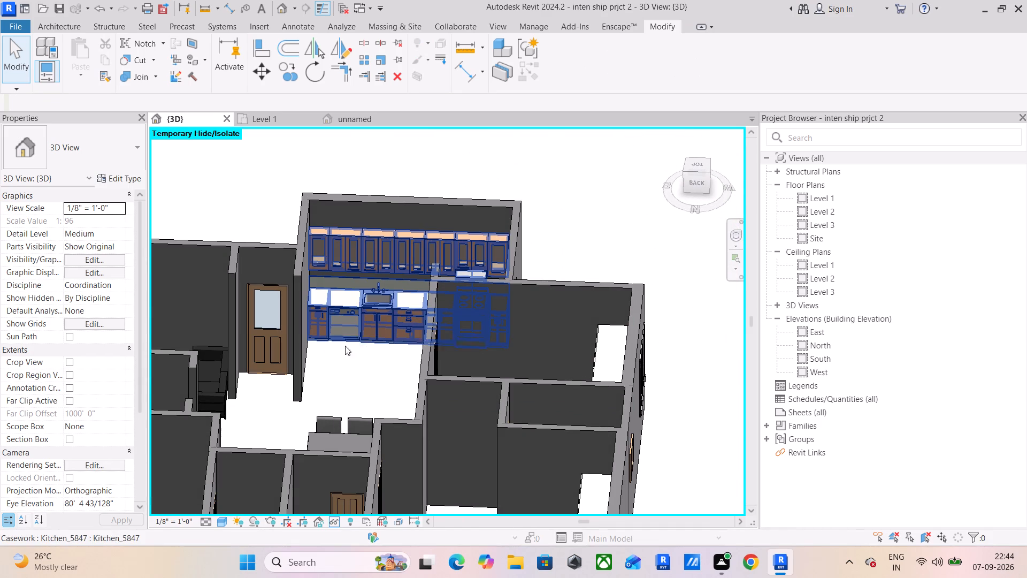
click(245, 127)
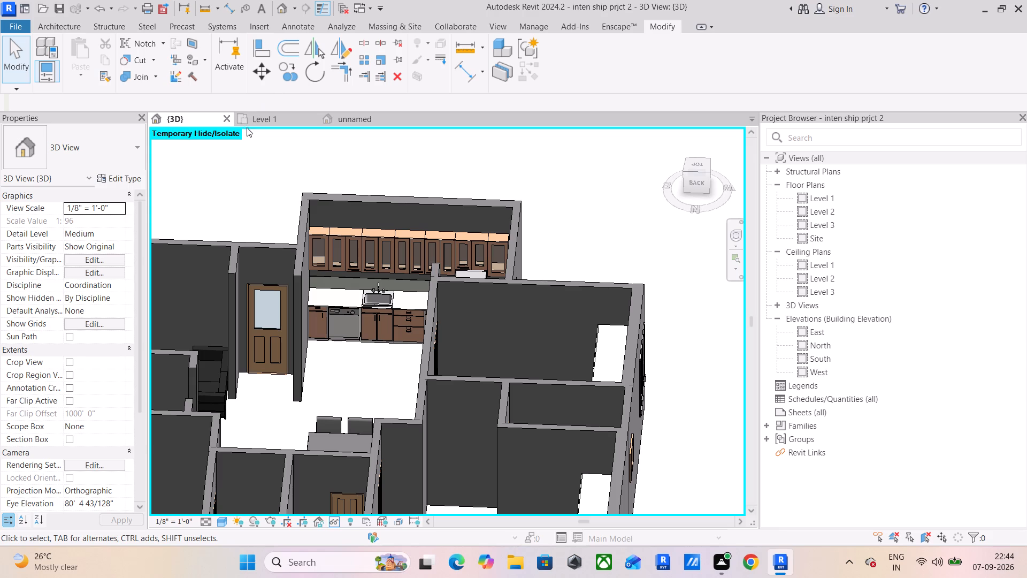
click(271, 123)
scroll(441, 249, down, 6)
scroll(510, 238, down, 2)
middle_drag(515, 241, 472, 272)
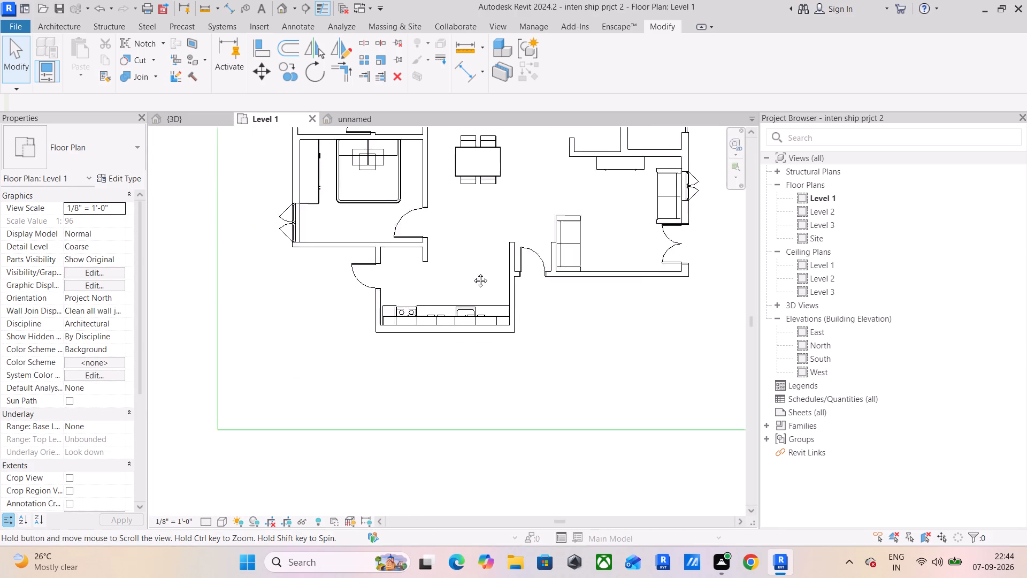
middle_drag(472, 272, 450, 298)
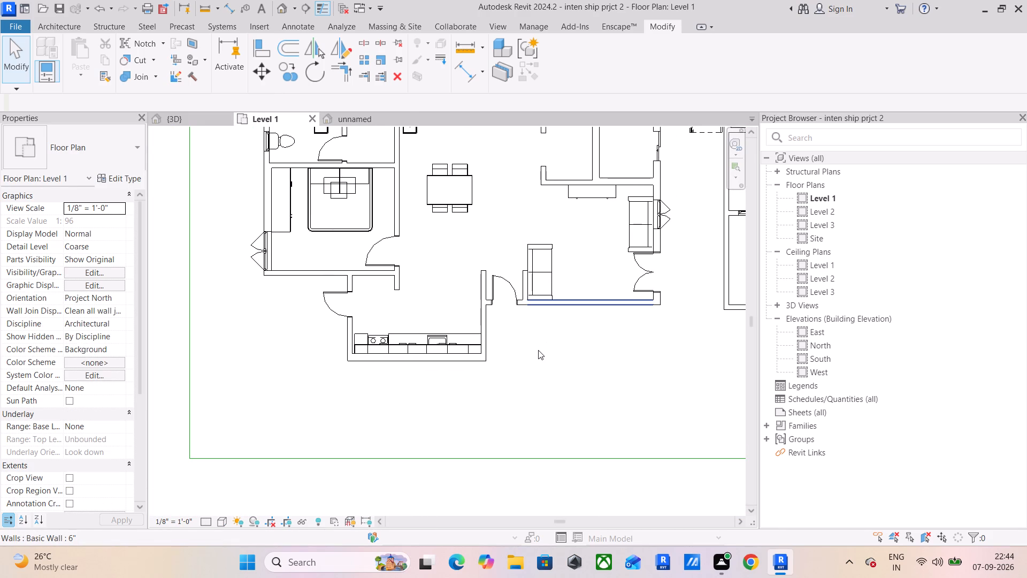
middle_drag(531, 345, 433, 307)
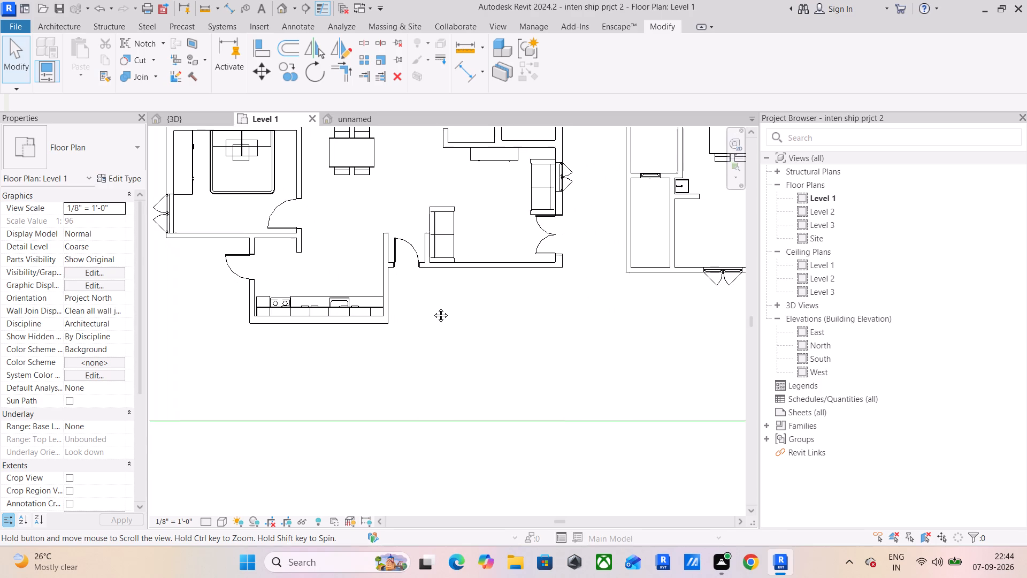
middle_drag(433, 307, 435, 327)
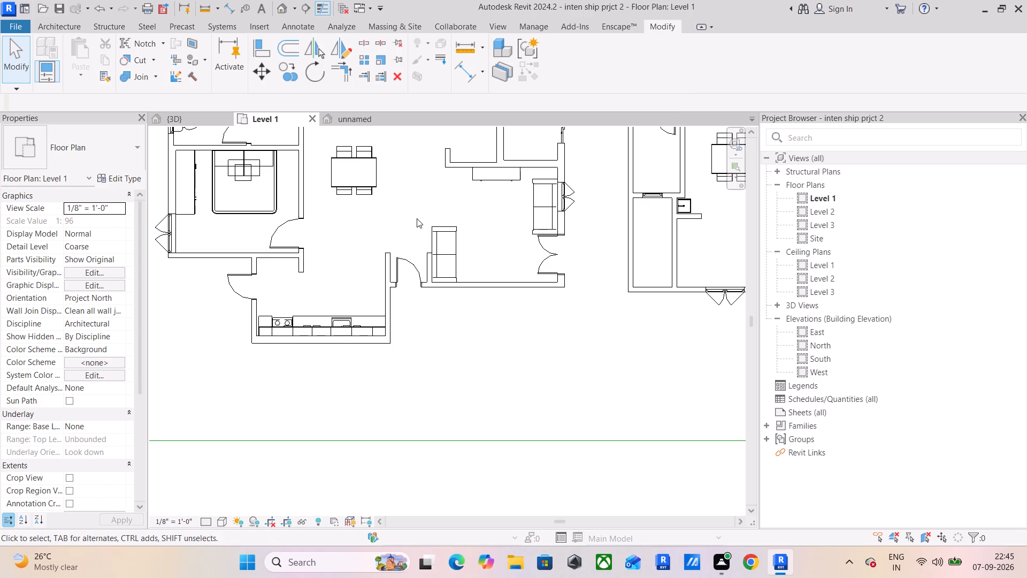
scroll(415, 247, down, 3)
middle_drag(483, 272, 474, 292)
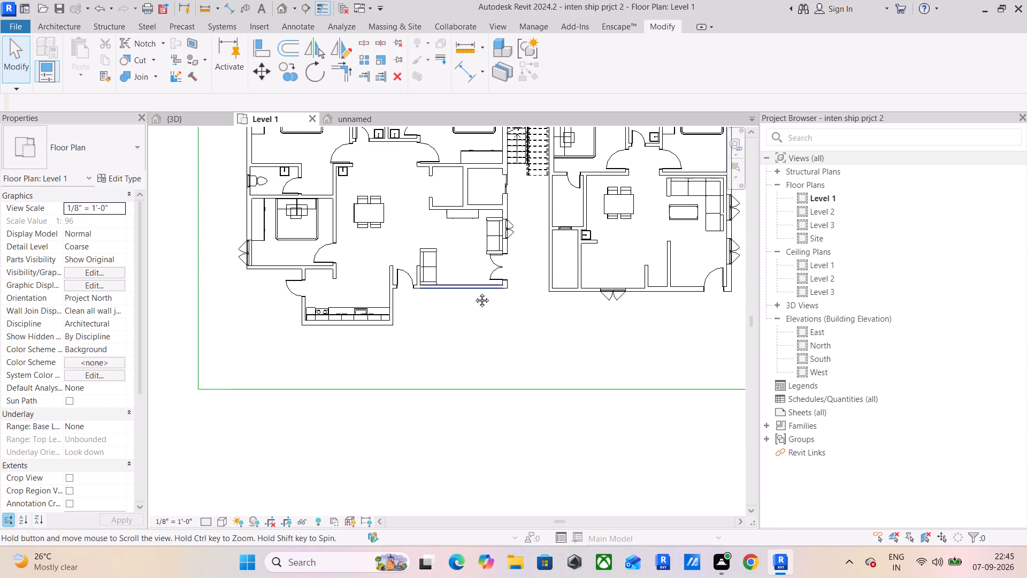
middle_drag(474, 292, 441, 343)
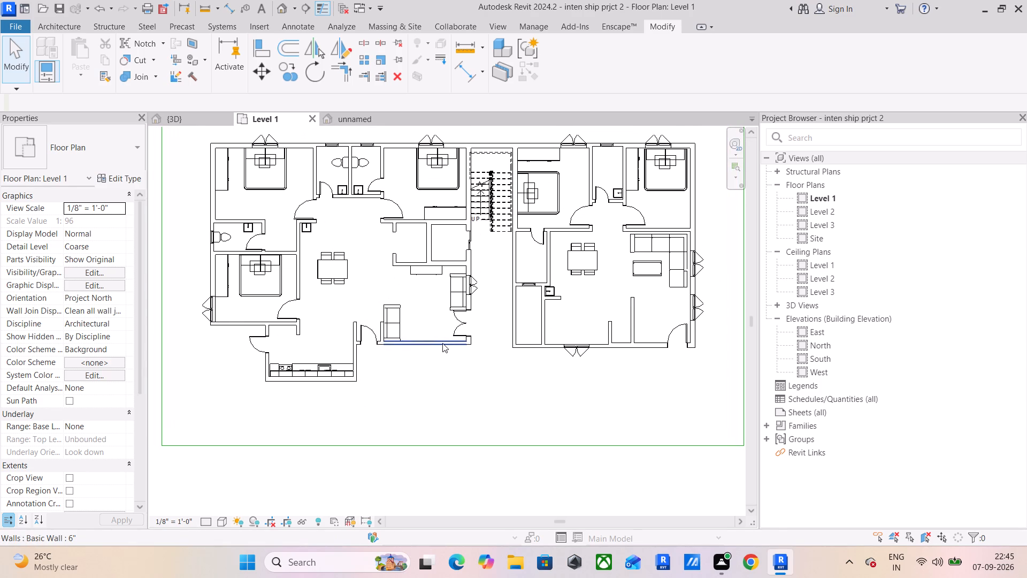
Load the 40quot_LCD_TV_11573 family from the TV folder of the family library as a component.
scroll(421, 271, up, 6)
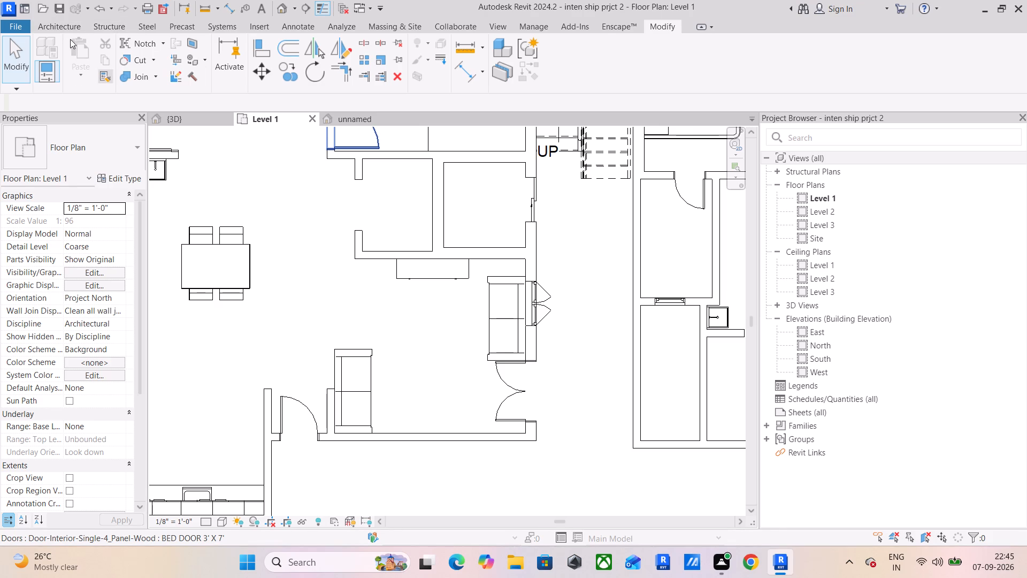
click(70, 26)
click(156, 78)
click(180, 100)
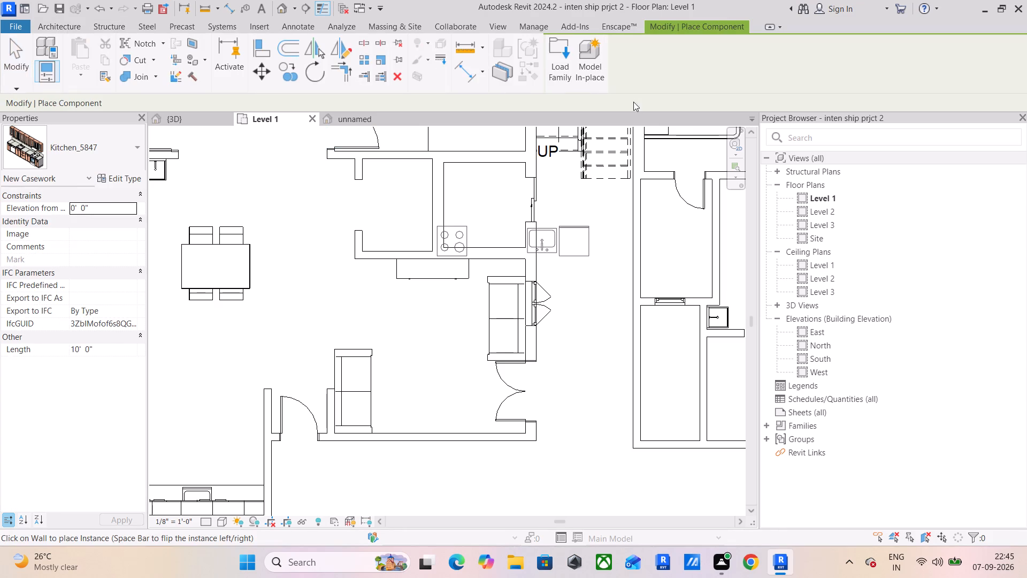
click(569, 73)
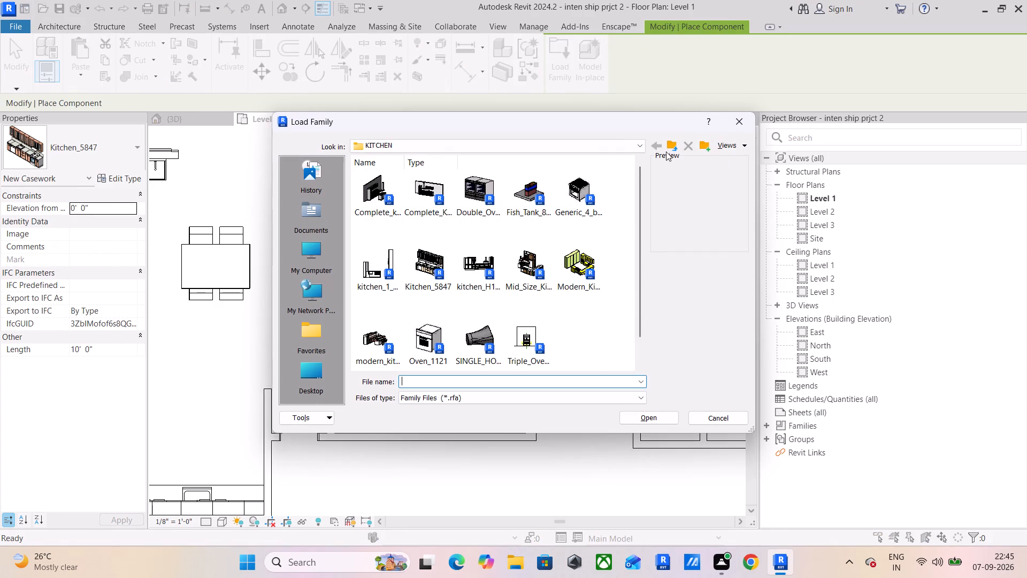
click(676, 140)
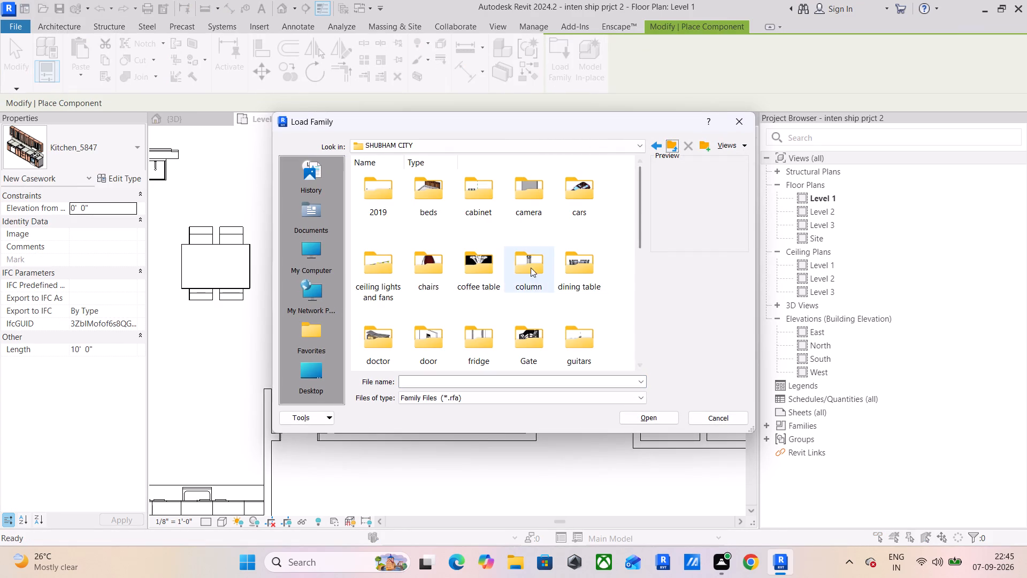
scroll(432, 272, down, 4)
click(393, 343)
double_click(393, 343)
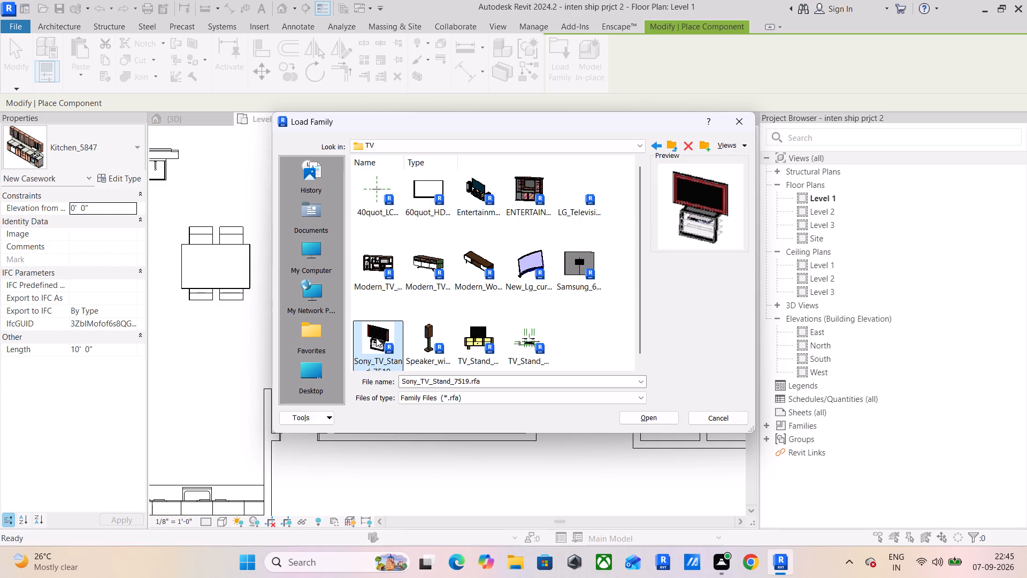
click(426, 189)
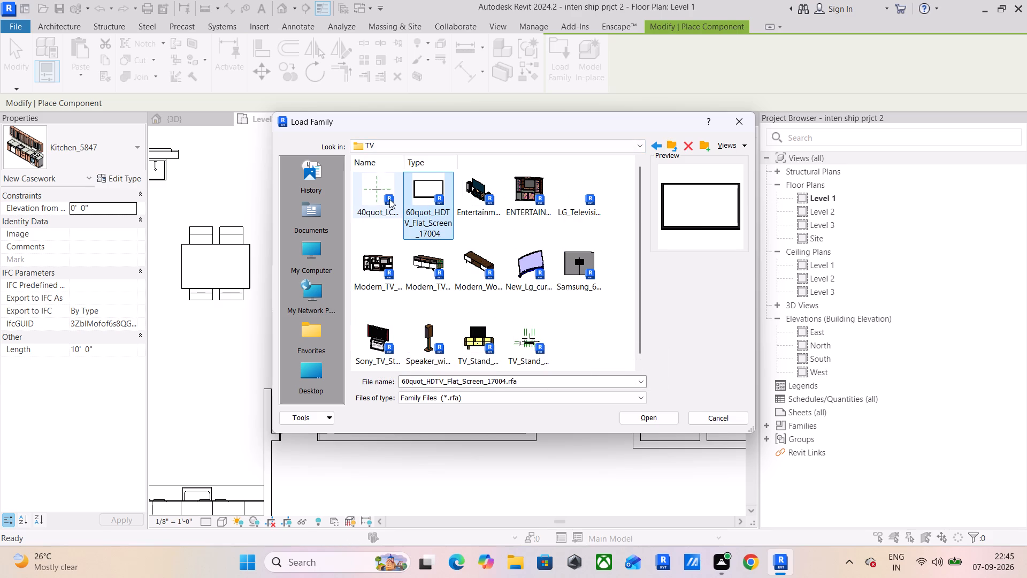
click(371, 190)
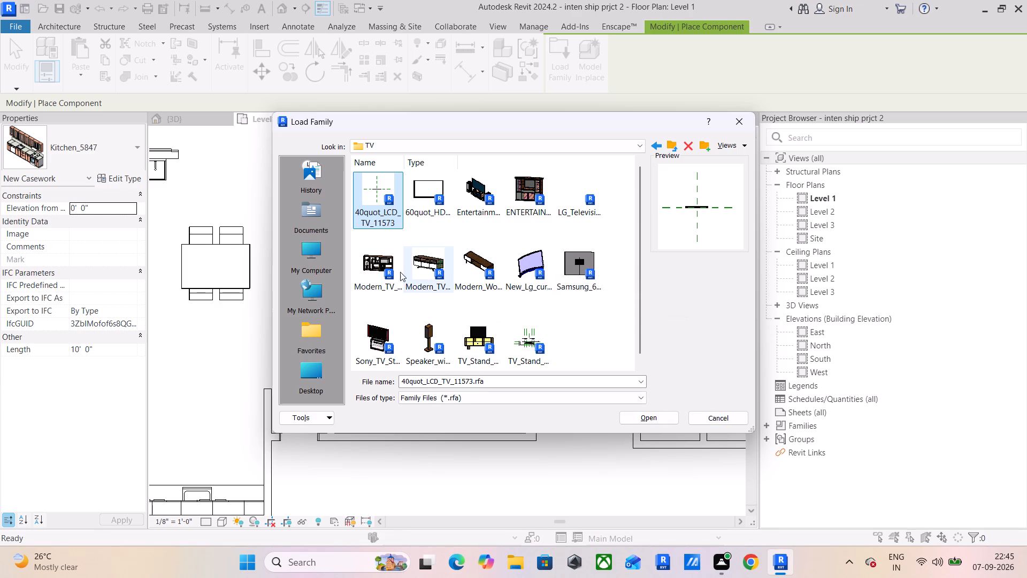
click(525, 330)
click(379, 193)
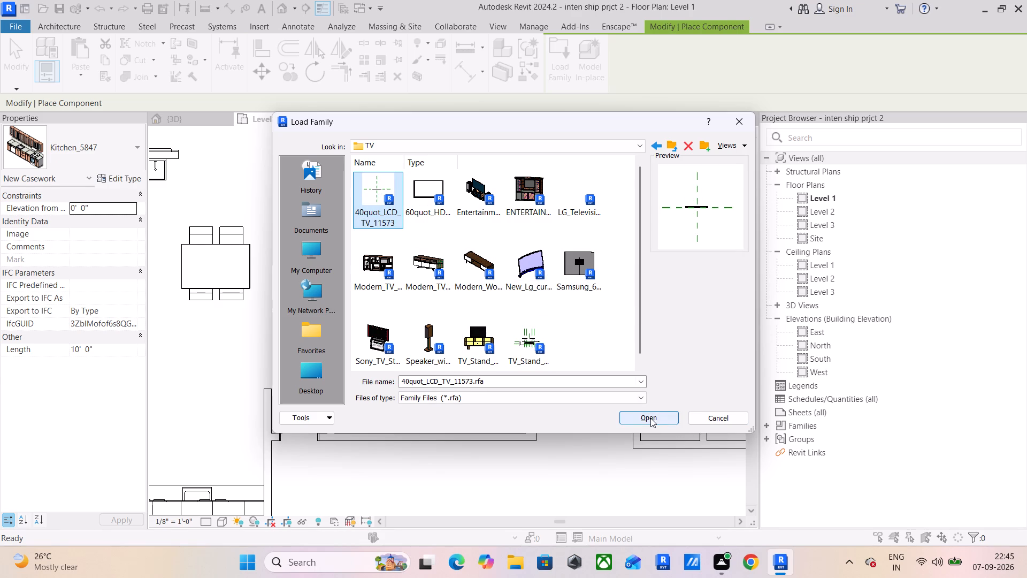
click(650, 418)
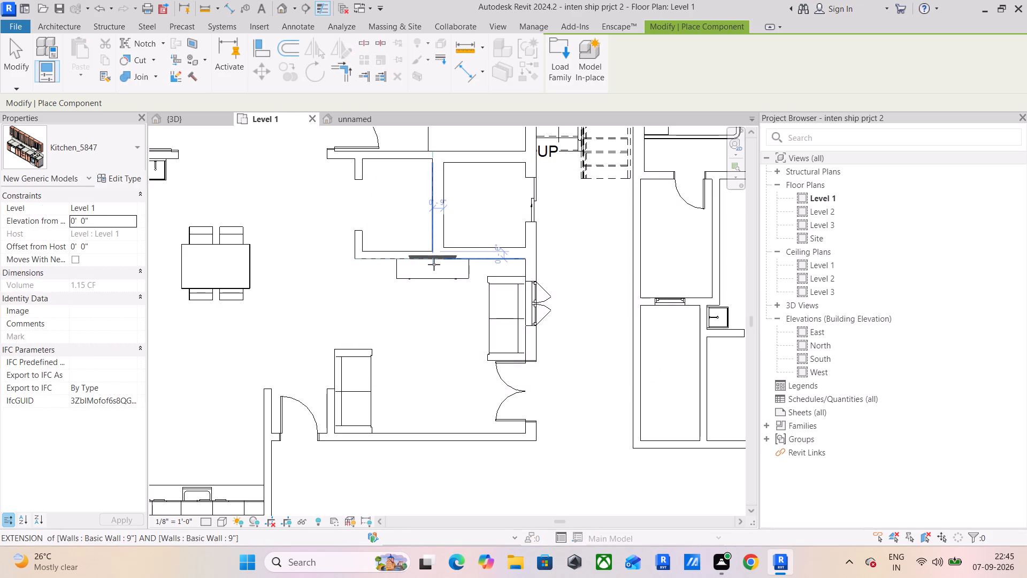
Place the 40quot_LCD_TV_11573 centred over the living room TV stand, rotated 180° so the screen faces the room.
scroll(434, 264, up, 8)
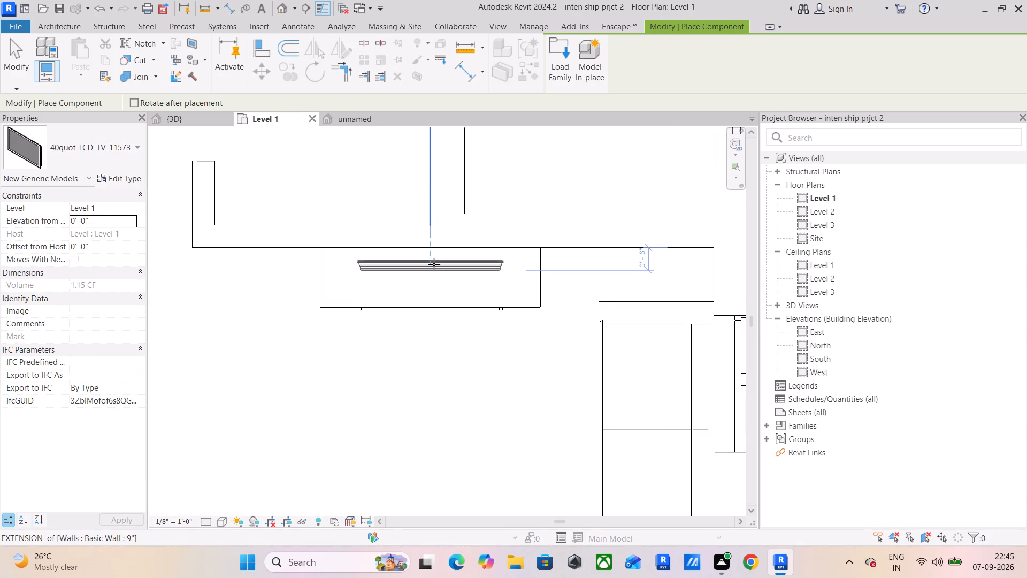
key(space)
key(space)
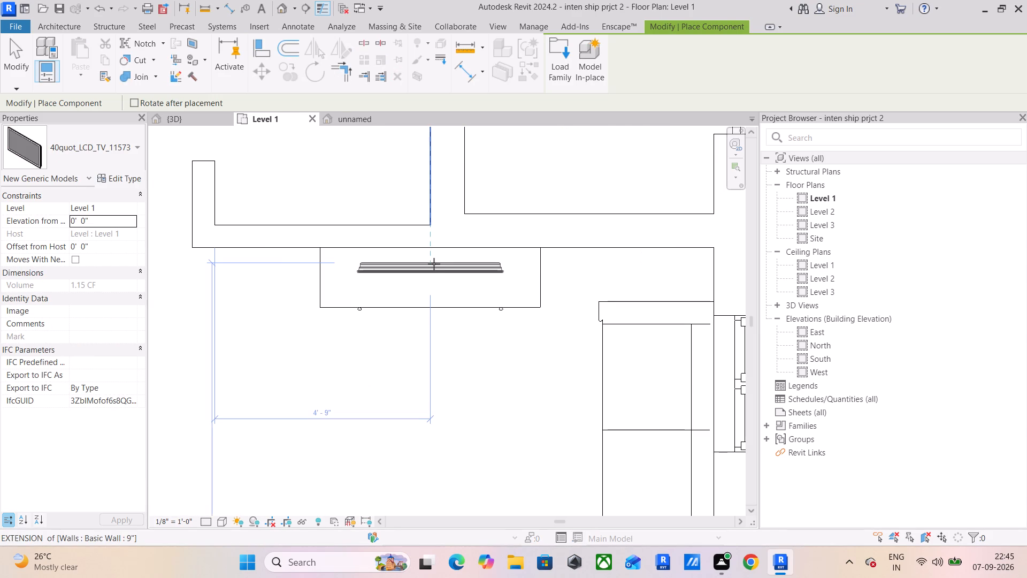
click(434, 264)
key(Escape)
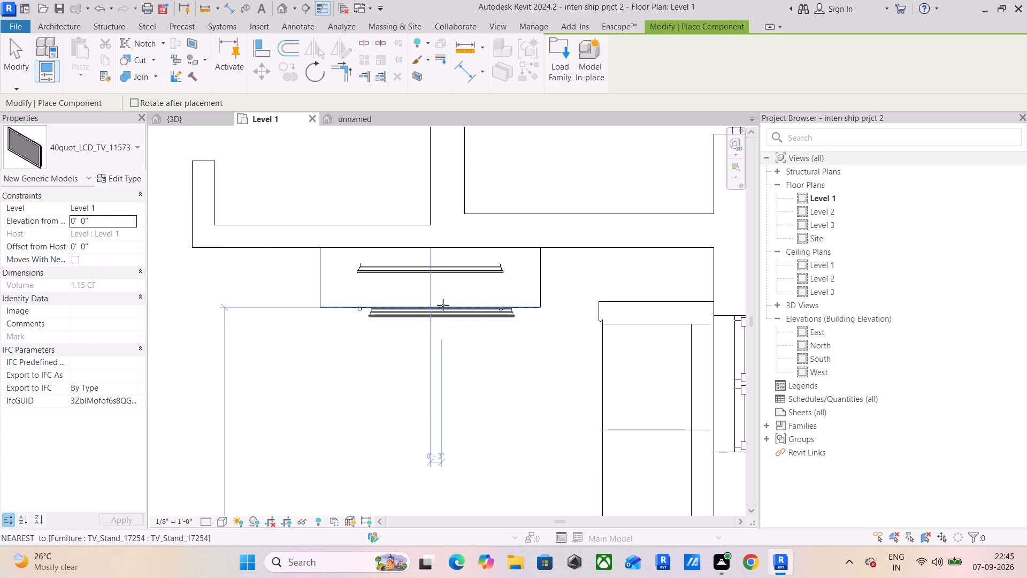
key(Escape)
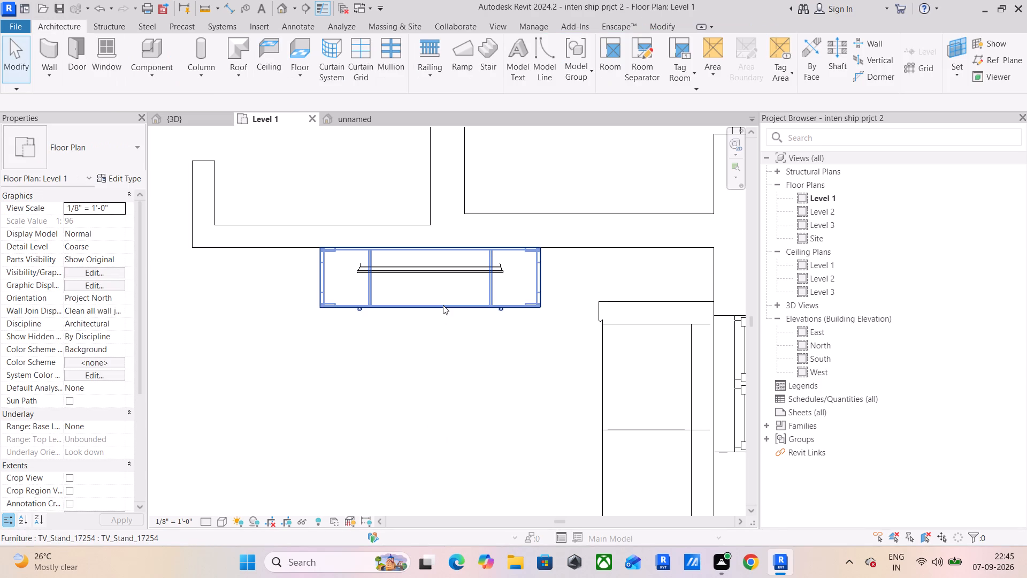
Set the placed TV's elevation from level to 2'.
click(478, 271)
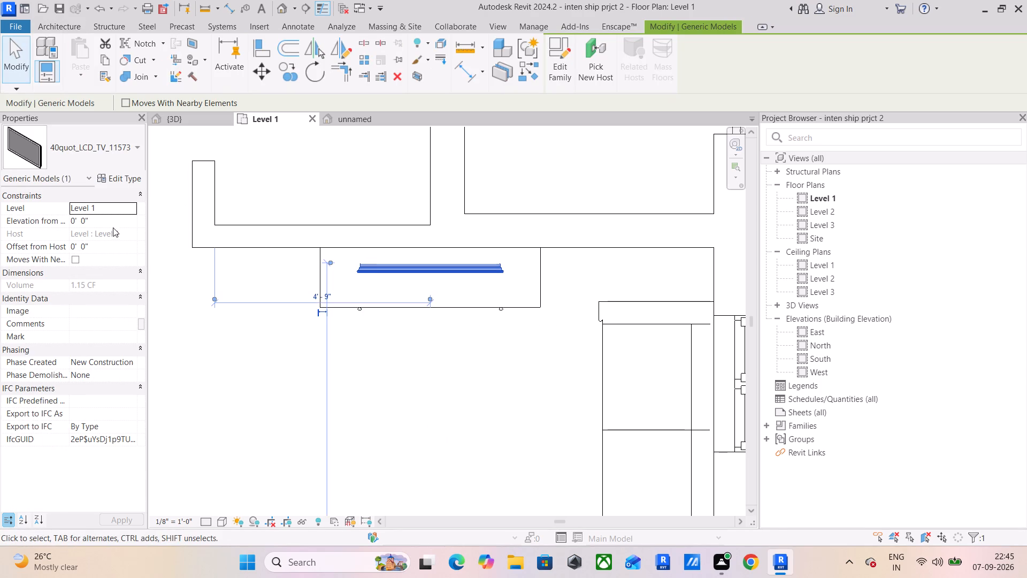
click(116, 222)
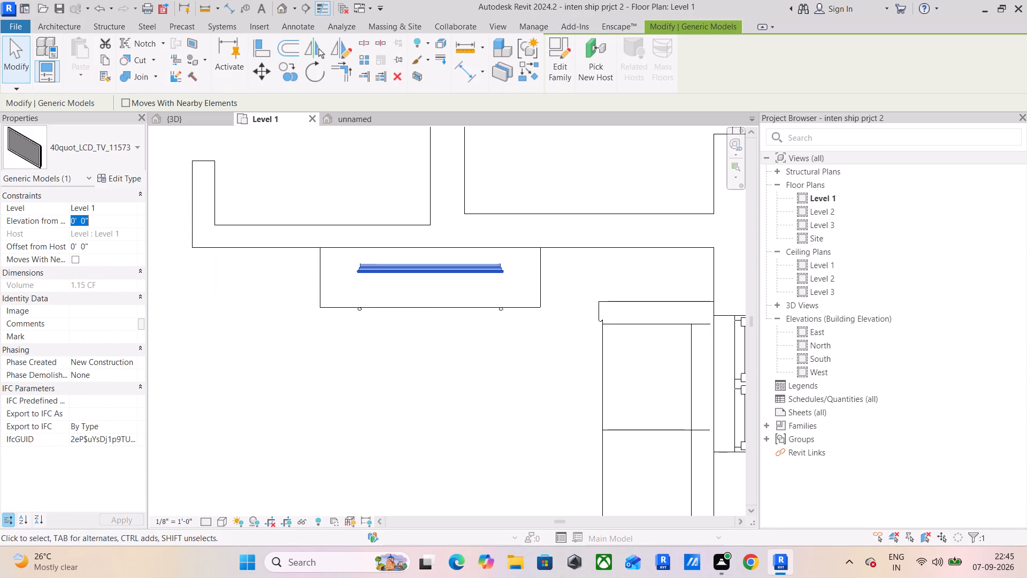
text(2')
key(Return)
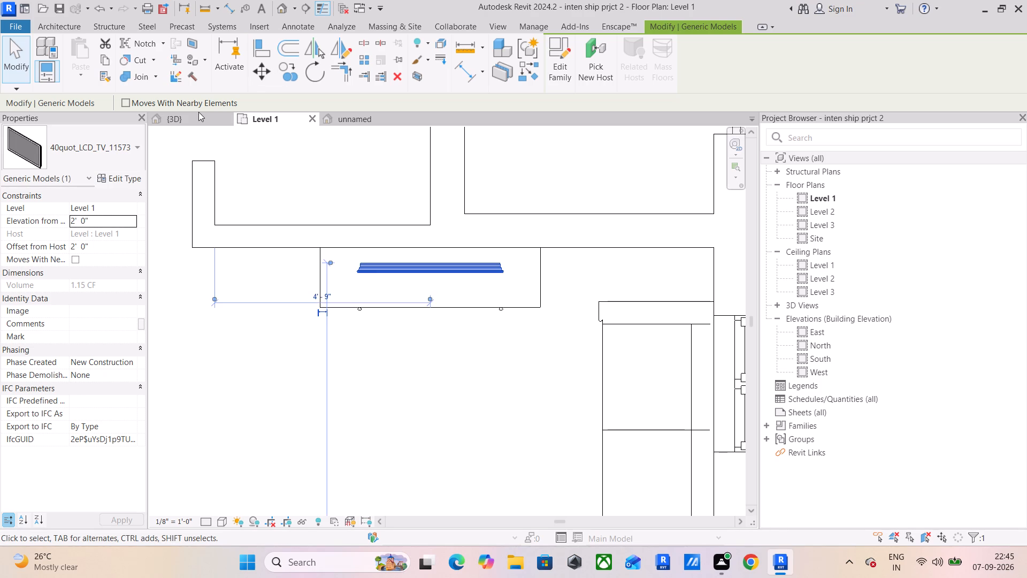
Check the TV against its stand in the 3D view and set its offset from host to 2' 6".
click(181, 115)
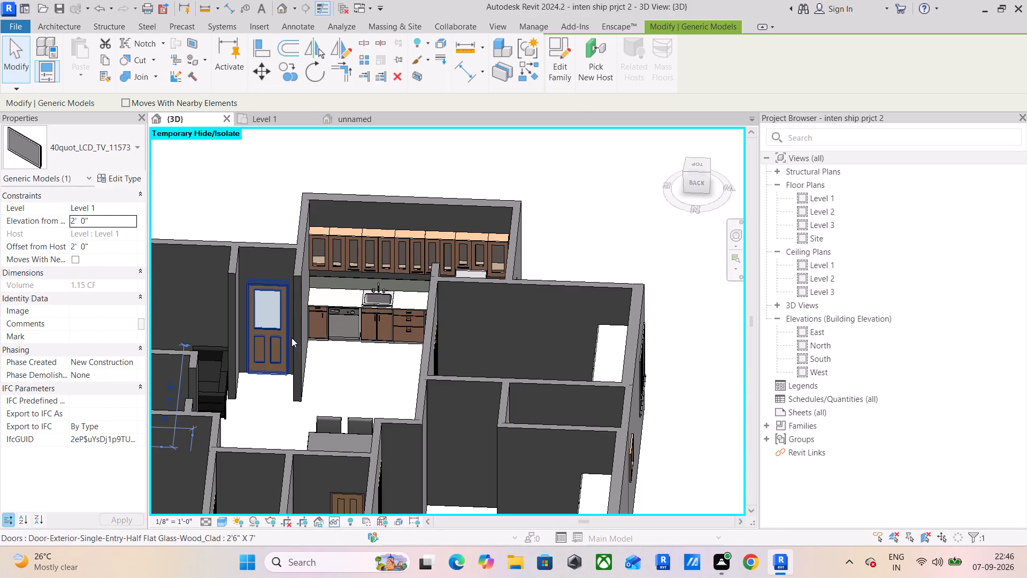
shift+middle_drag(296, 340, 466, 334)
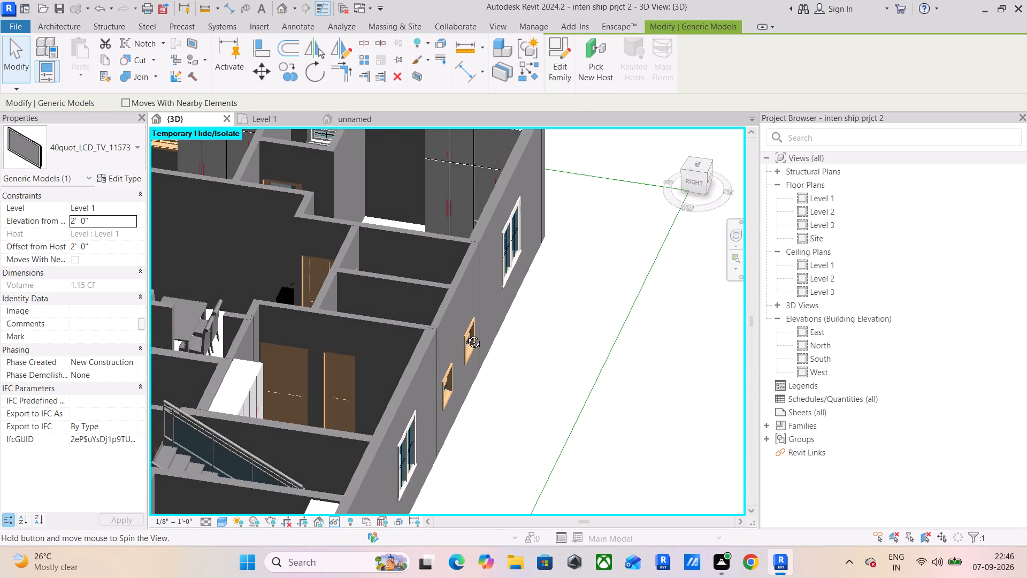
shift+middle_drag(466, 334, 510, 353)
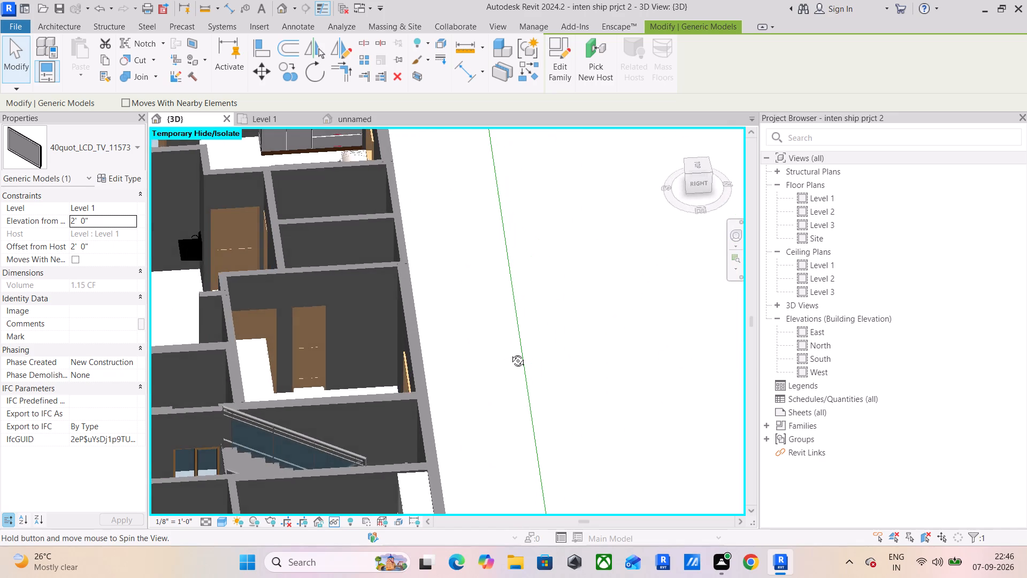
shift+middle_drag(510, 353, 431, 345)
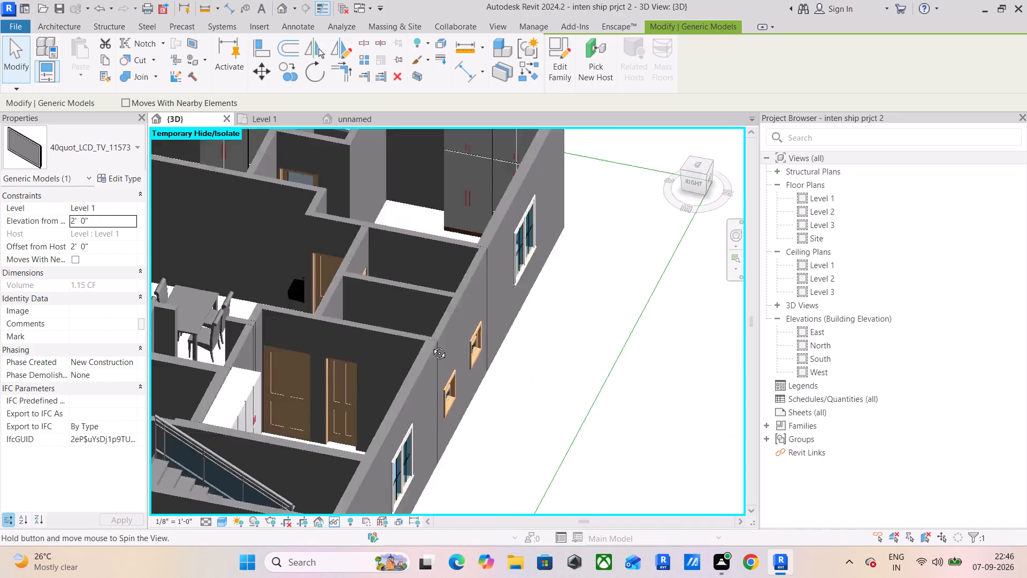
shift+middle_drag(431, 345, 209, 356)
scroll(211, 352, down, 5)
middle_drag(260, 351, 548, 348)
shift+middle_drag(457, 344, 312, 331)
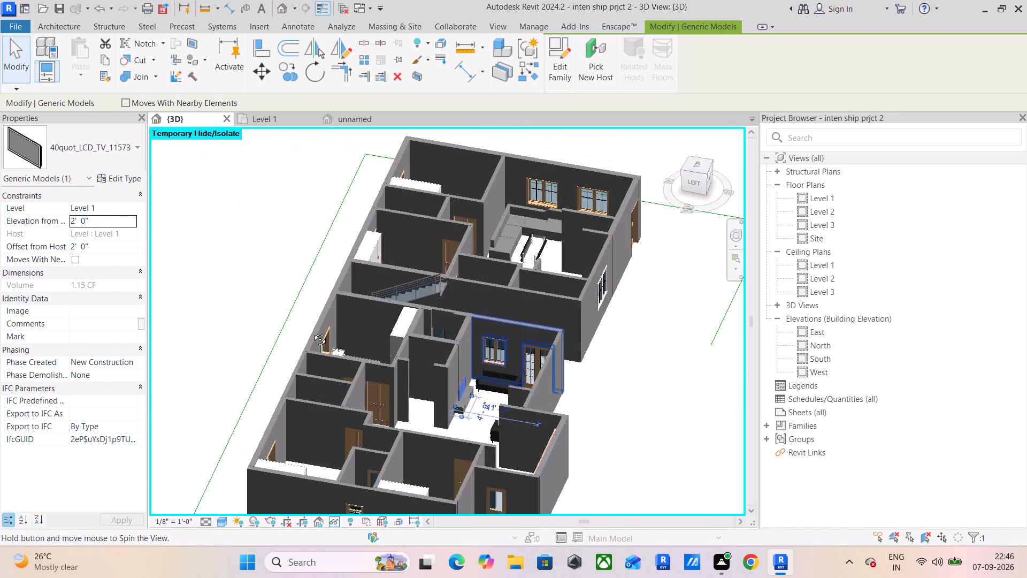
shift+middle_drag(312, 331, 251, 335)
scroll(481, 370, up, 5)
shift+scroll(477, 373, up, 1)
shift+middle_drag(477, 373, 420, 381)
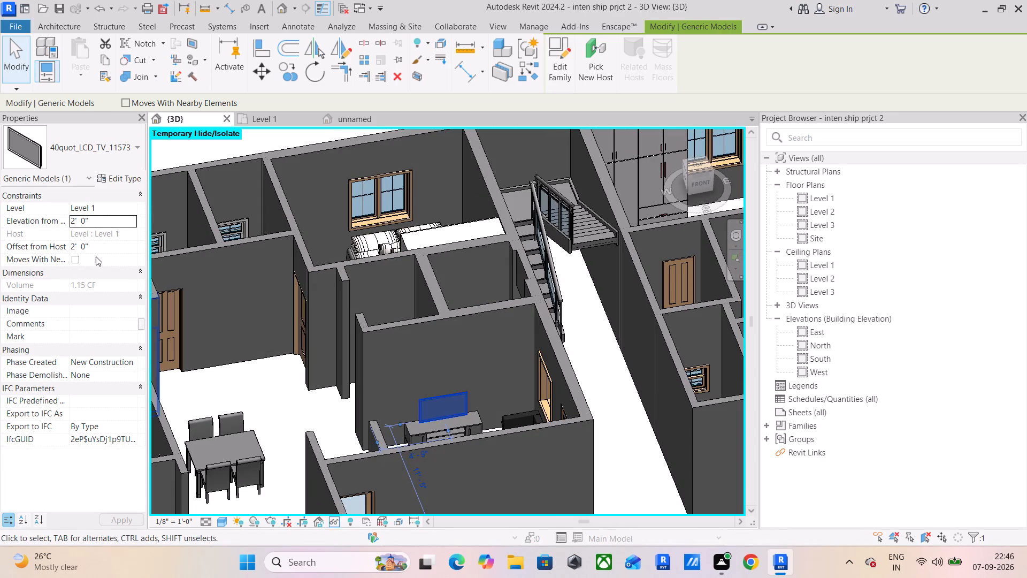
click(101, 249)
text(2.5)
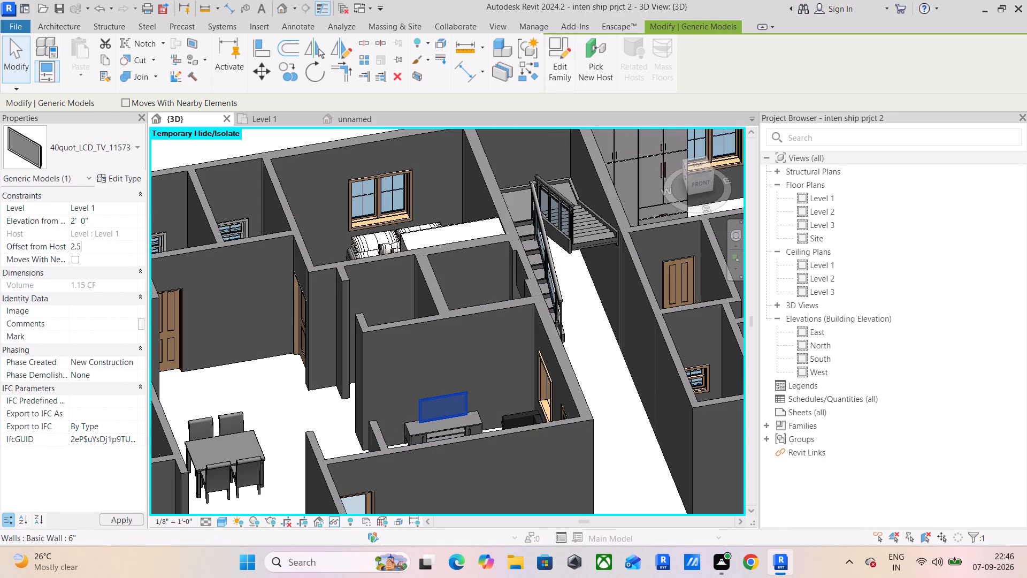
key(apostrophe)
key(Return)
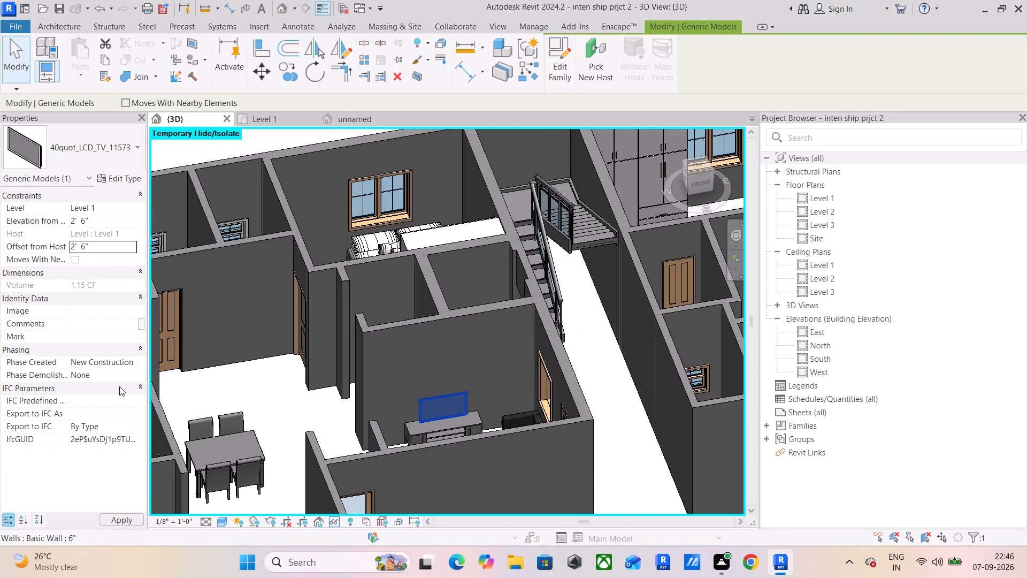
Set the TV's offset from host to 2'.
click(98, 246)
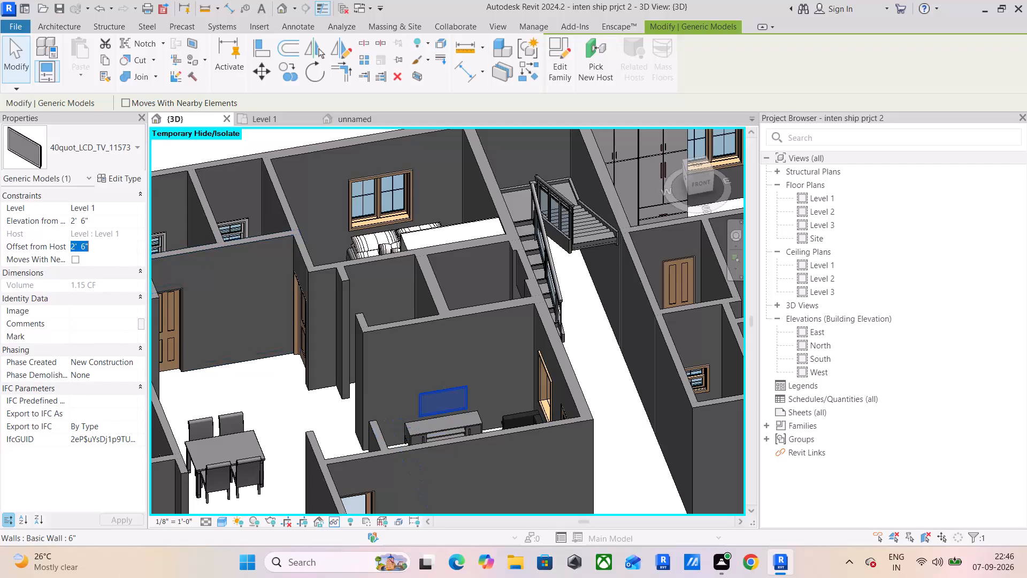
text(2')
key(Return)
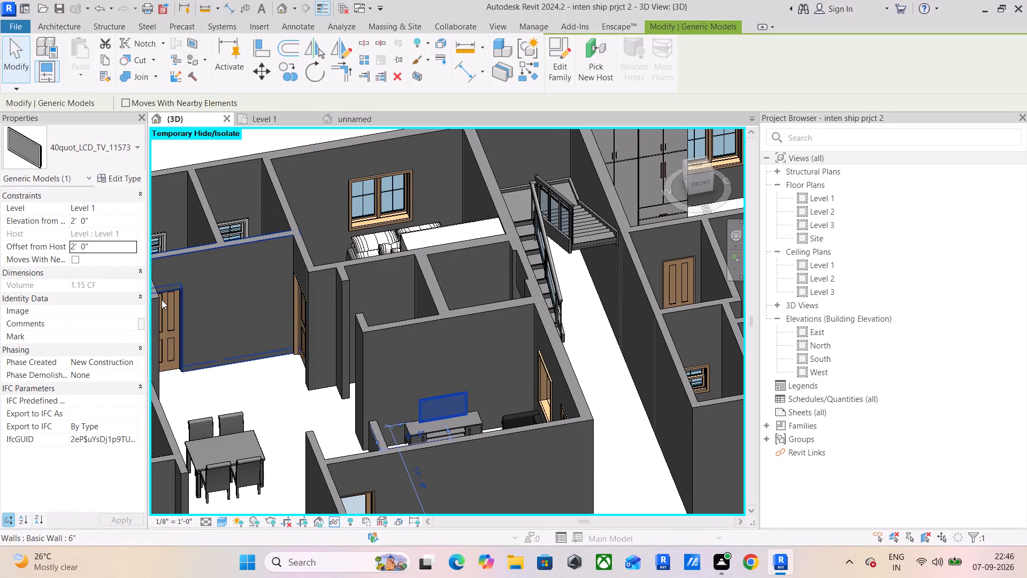
Set the TV's offset from host to 3' so it hangs above the stand.
click(114, 243)
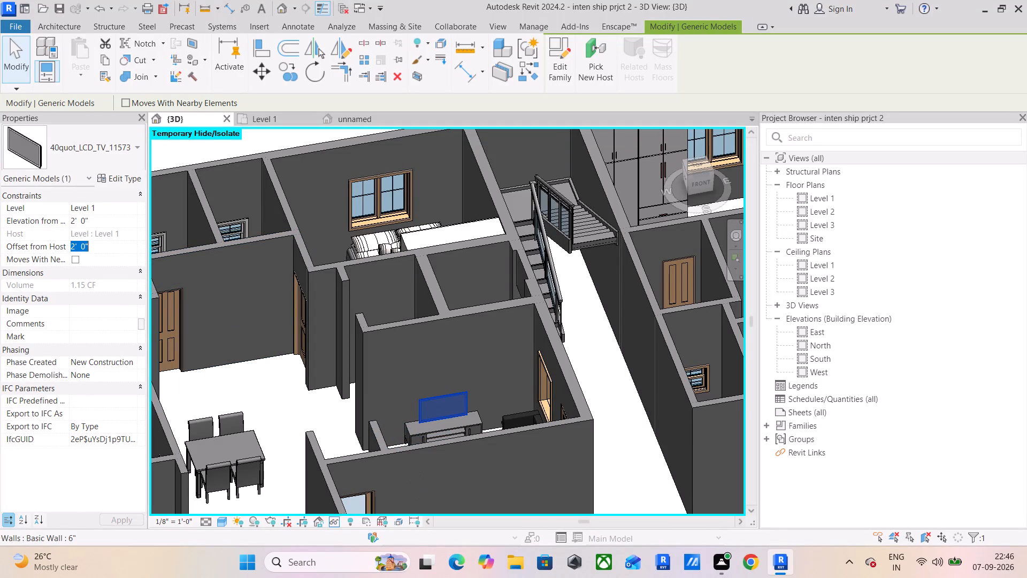
key(2)
key(BackSpace)
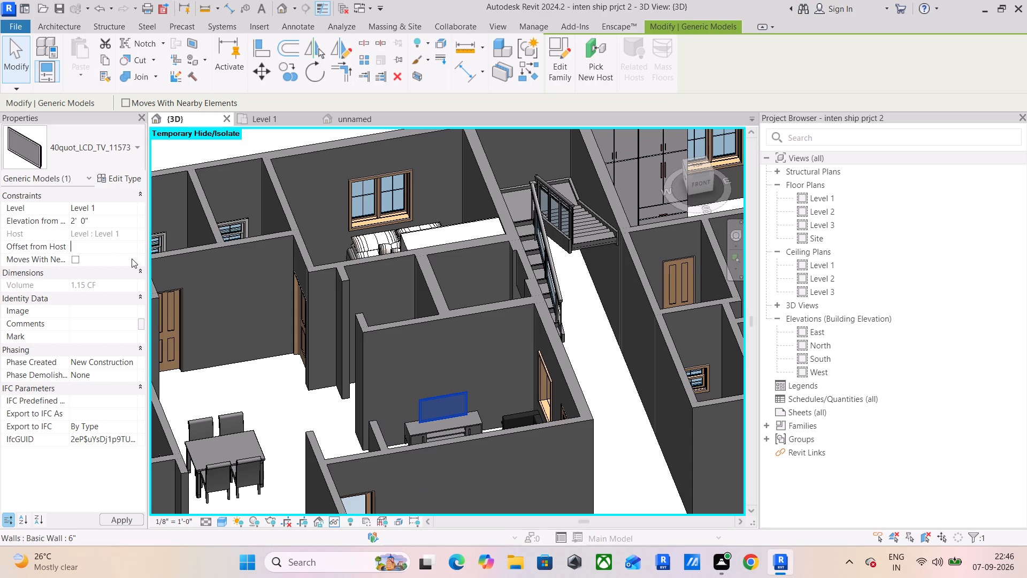
text(3')
key(Return)
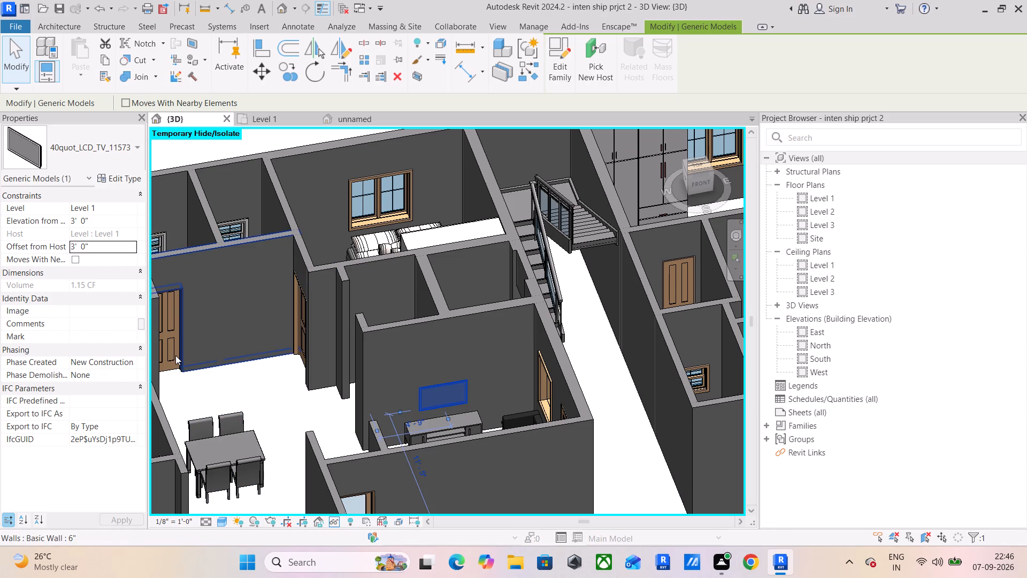
In the Level 1 plan, align the back of the TV with the face of the wall behind the TV stand.
click(278, 121)
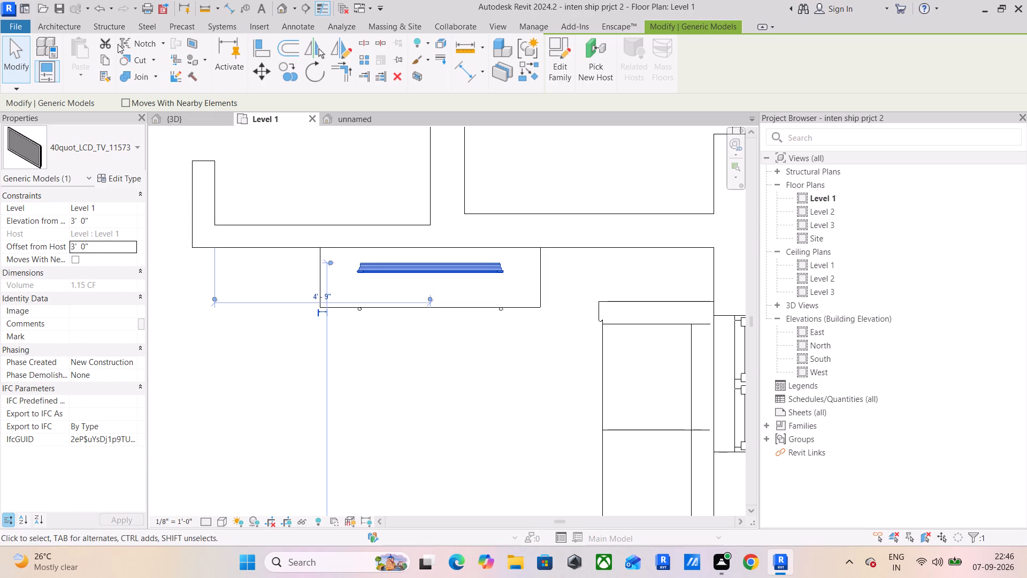
click(258, 39)
scroll(403, 246, up, 3)
click(417, 249)
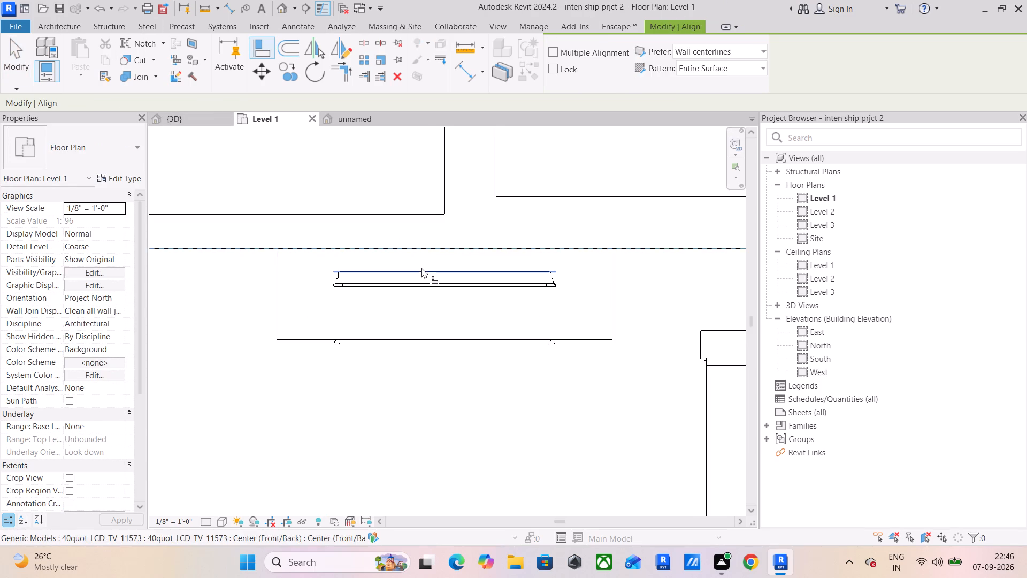
click(421, 269)
key(Escape)
key(Escape)
key(Escape)
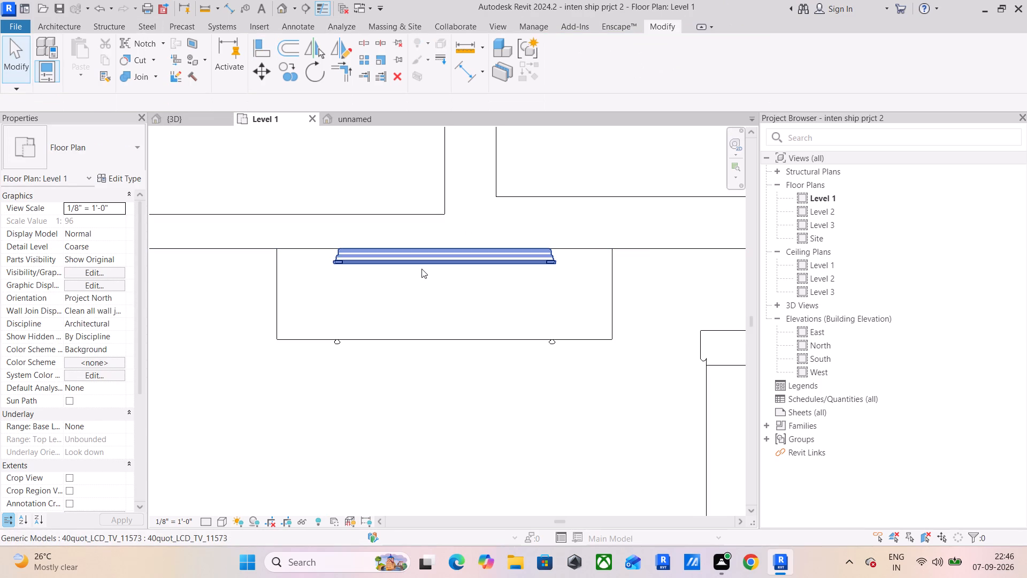
scroll(469, 346, down, 4)
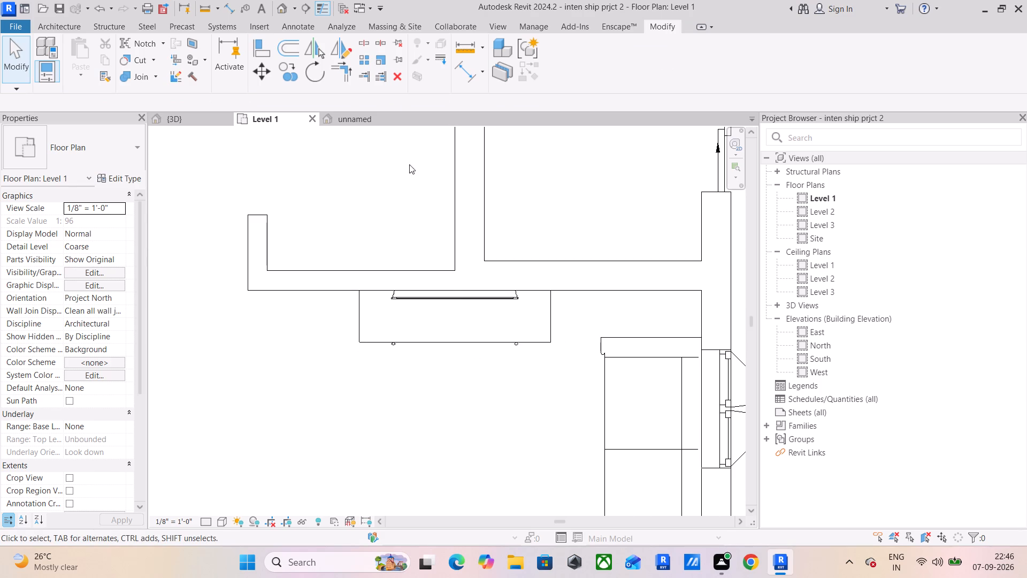
Place a 4' x 4' Window-Casement-Double in the west exterior wall of the left apartment's northwest bedroom, beside the wardrobe.
scroll(393, 322, down, 1)
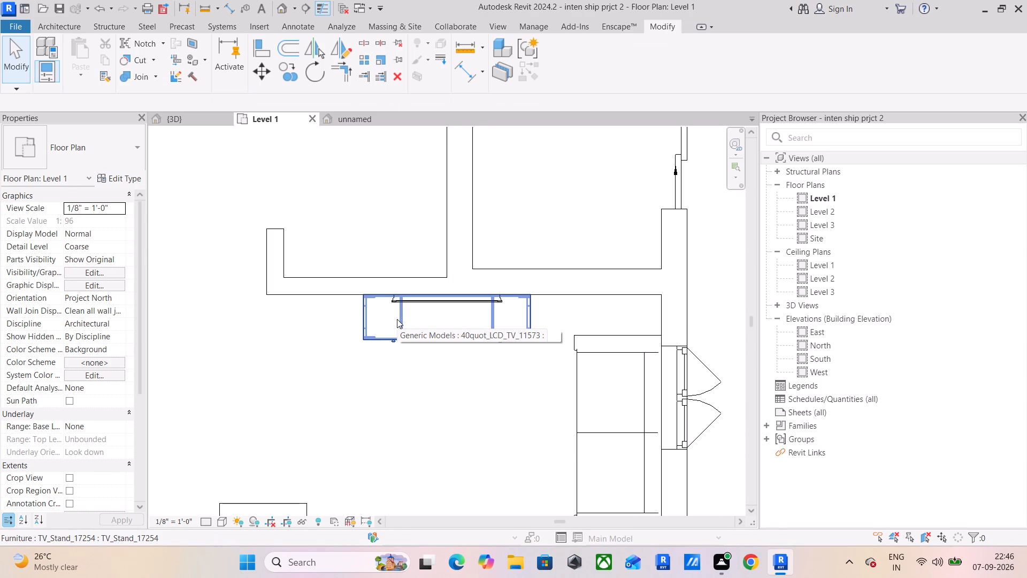
scroll(397, 319, down, 4)
middle_drag(362, 373, 432, 354)
scroll(432, 354, down, 2)
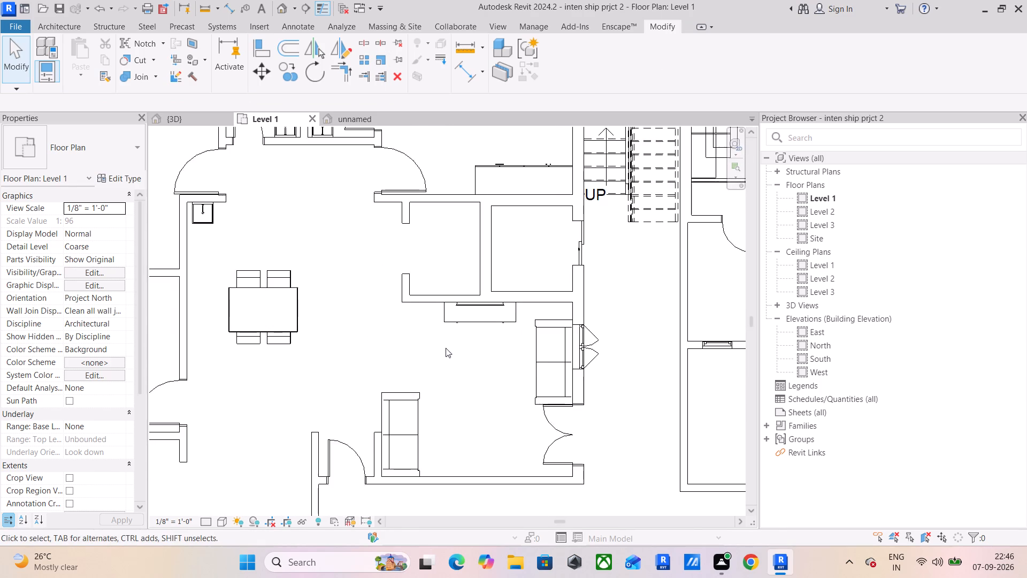
scroll(446, 348, down, 2)
middle_drag(446, 348, 425, 366)
scroll(426, 366, up, 1)
scroll(426, 366, down, 2)
middle_drag(426, 366, 500, 323)
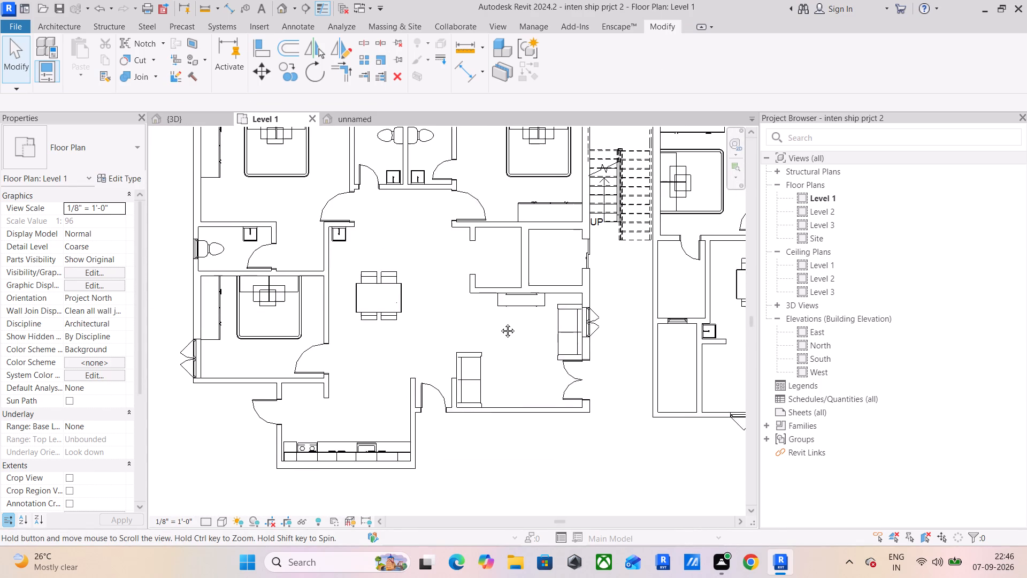
middle_drag(500, 323, 482, 371)
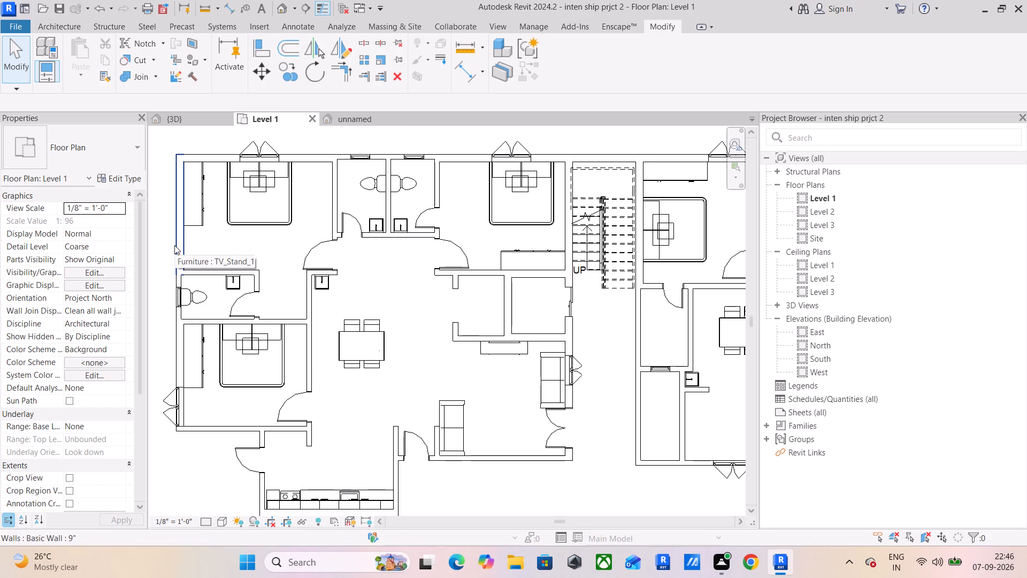
click(172, 404)
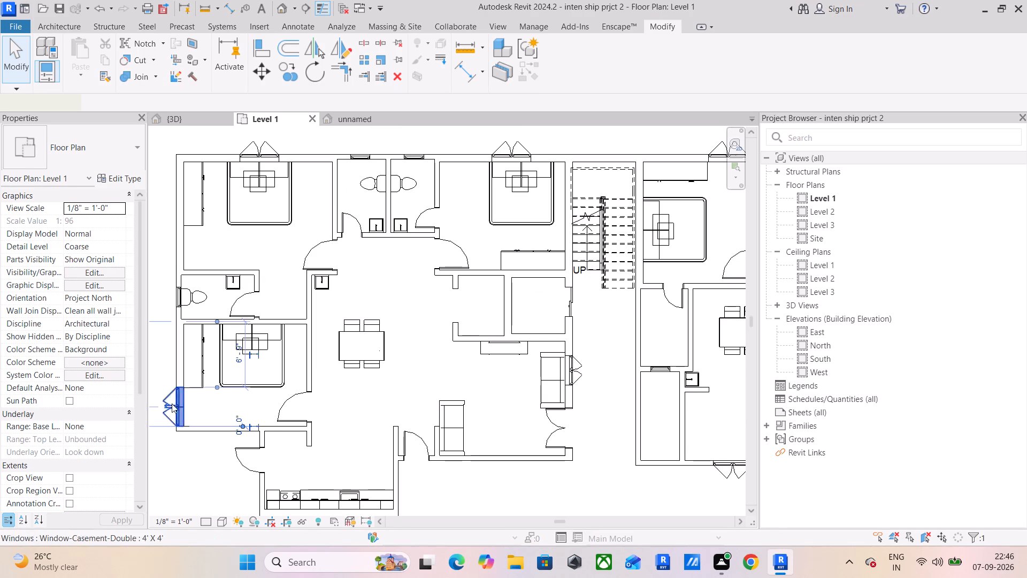
click(532, 79)
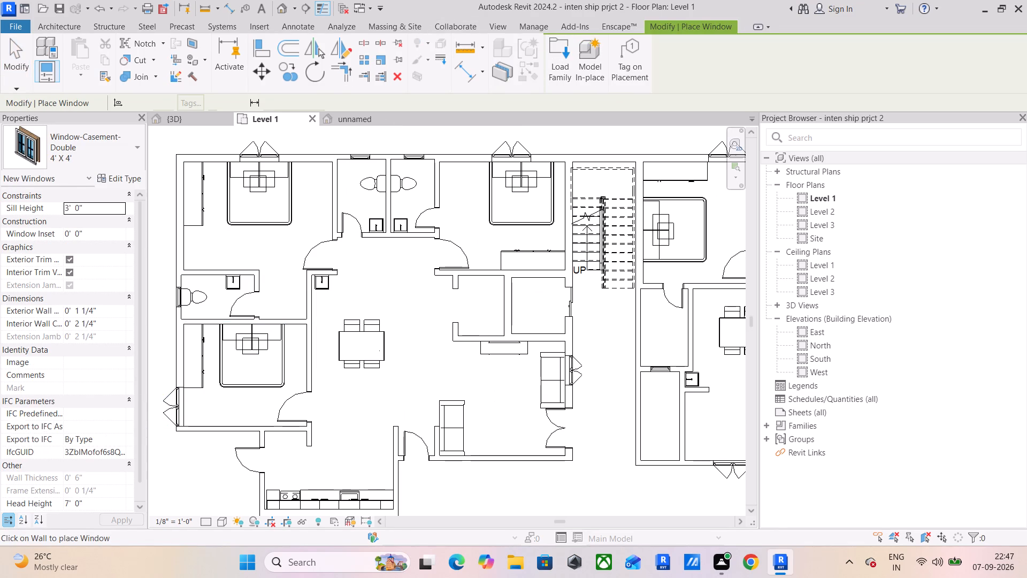
click(175, 244)
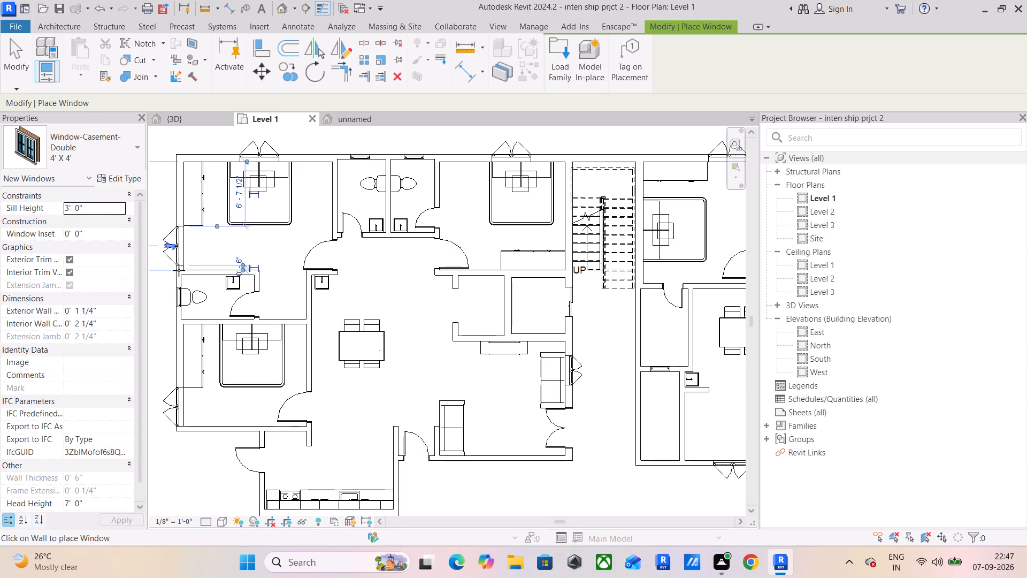
key(Escape)
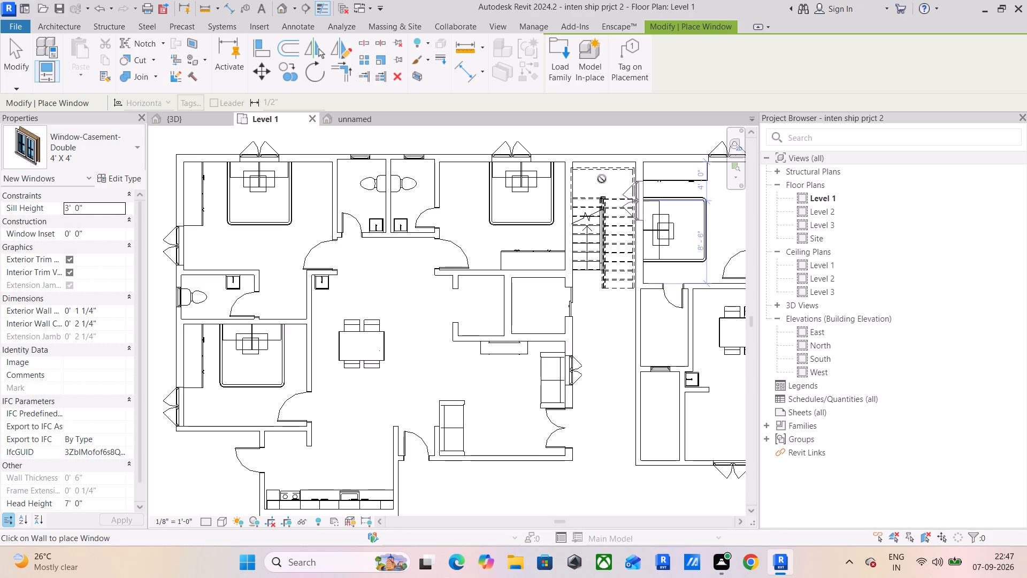
key(Escape)
key(Escape)
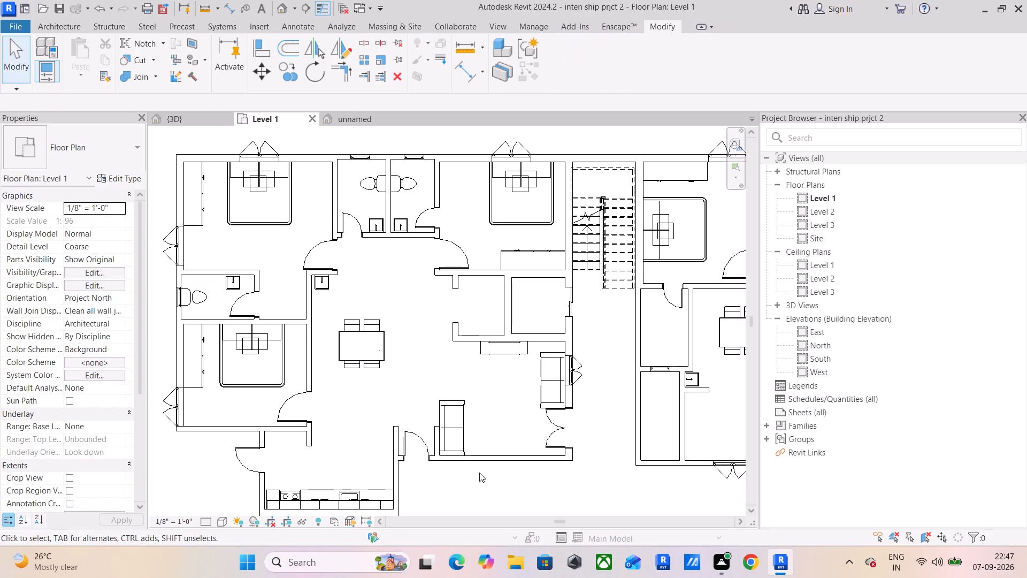
key(Escape)
Place a 2' x 7' Door-Interior-Single-4_Panel-Wood in the right apartment between the narrow southwest room and the open area, just south of the washbasin.
middle_drag(520, 527, 470, 486)
middle_drag(557, 446, 396, 308)
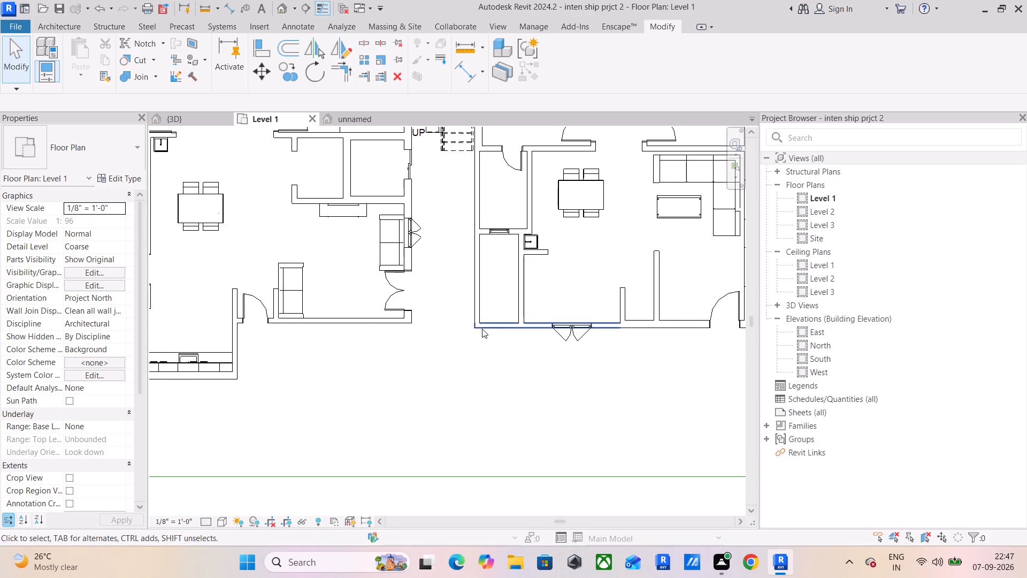
scroll(520, 279, up, 4)
scroll(524, 270, down, 3)
middle_drag(526, 283, 522, 300)
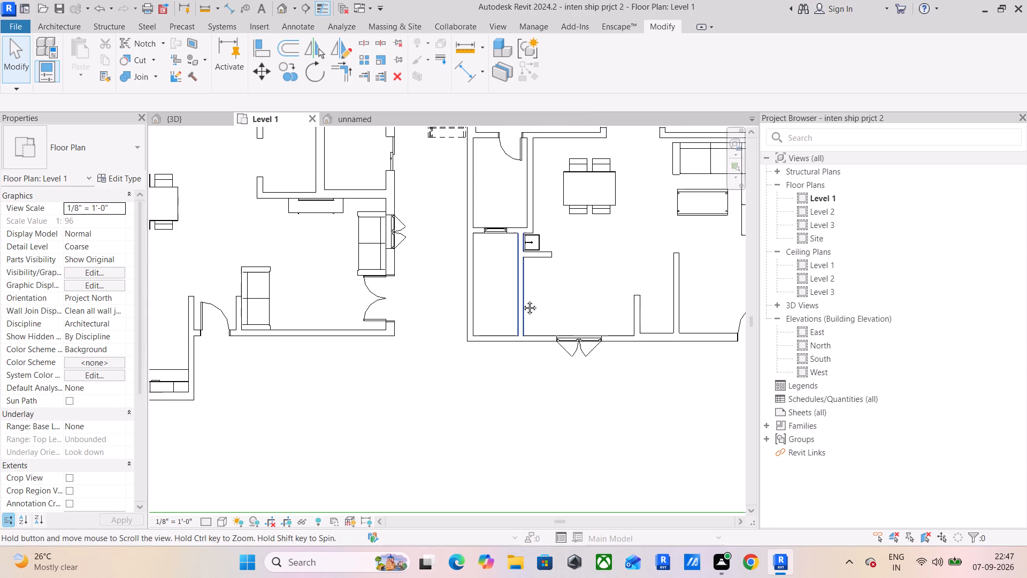
middle_drag(522, 300, 382, 309)
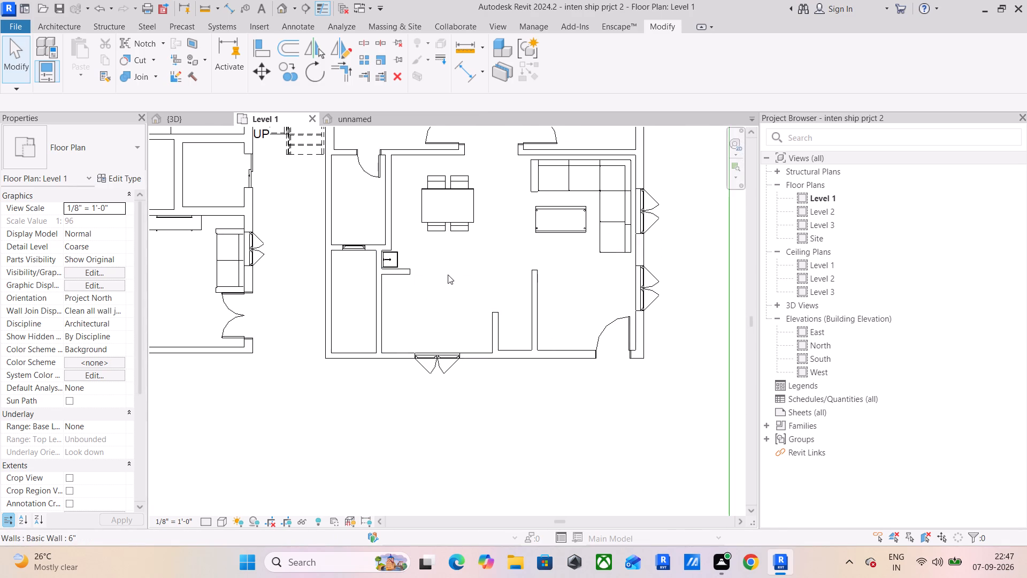
middle_drag(459, 176, 461, 235)
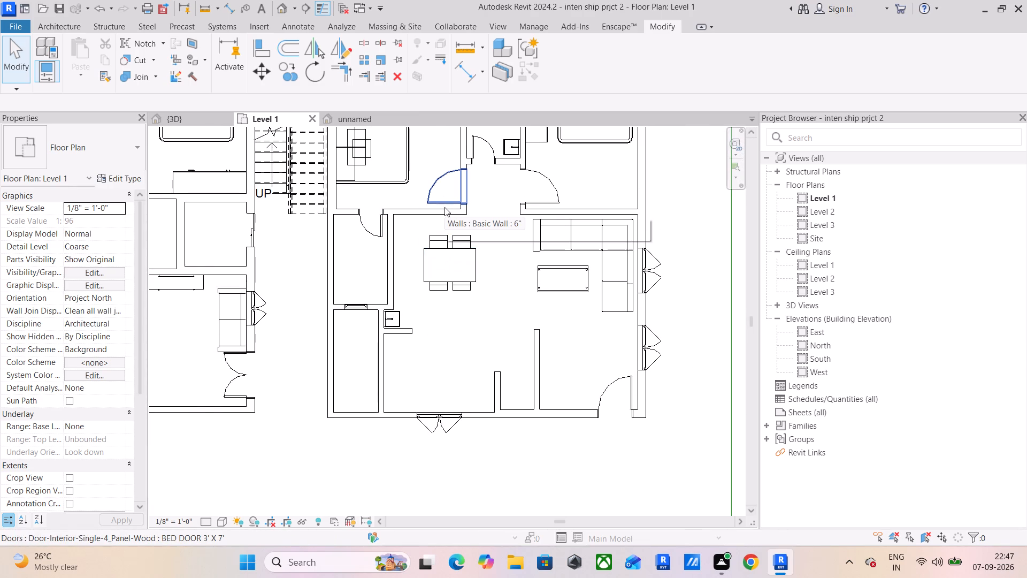
click(371, 230)
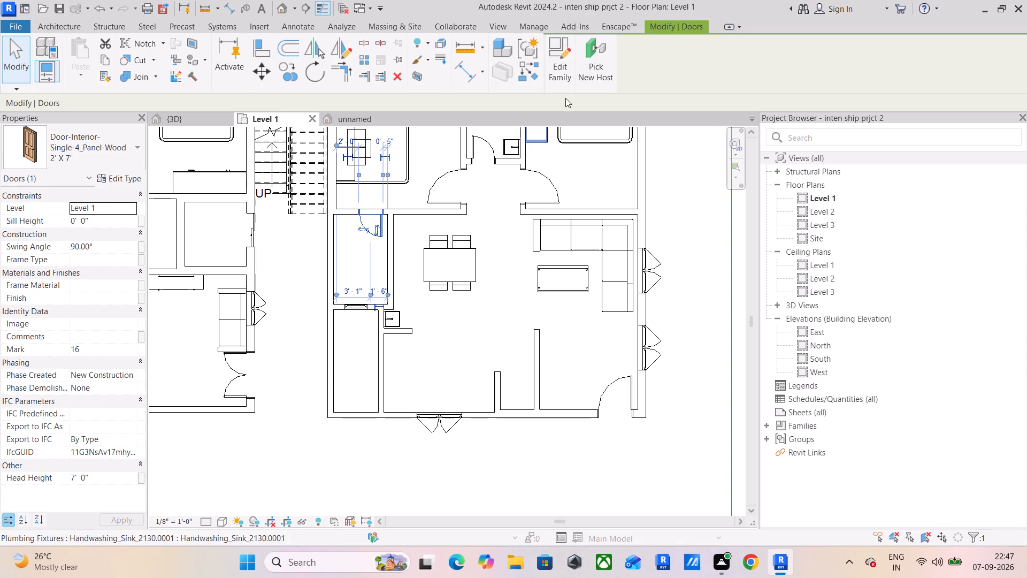
click(516, 73)
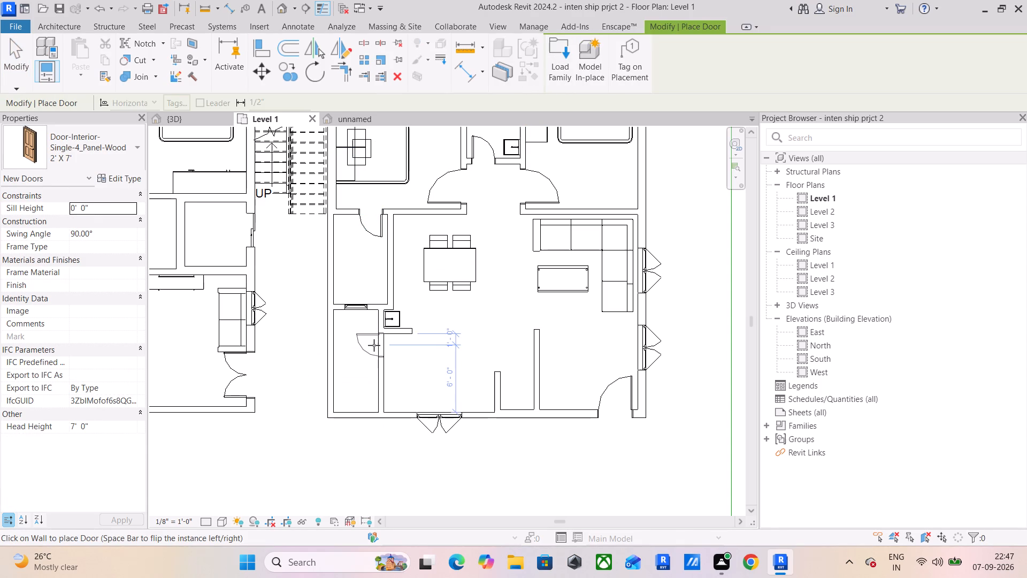
click(374, 345)
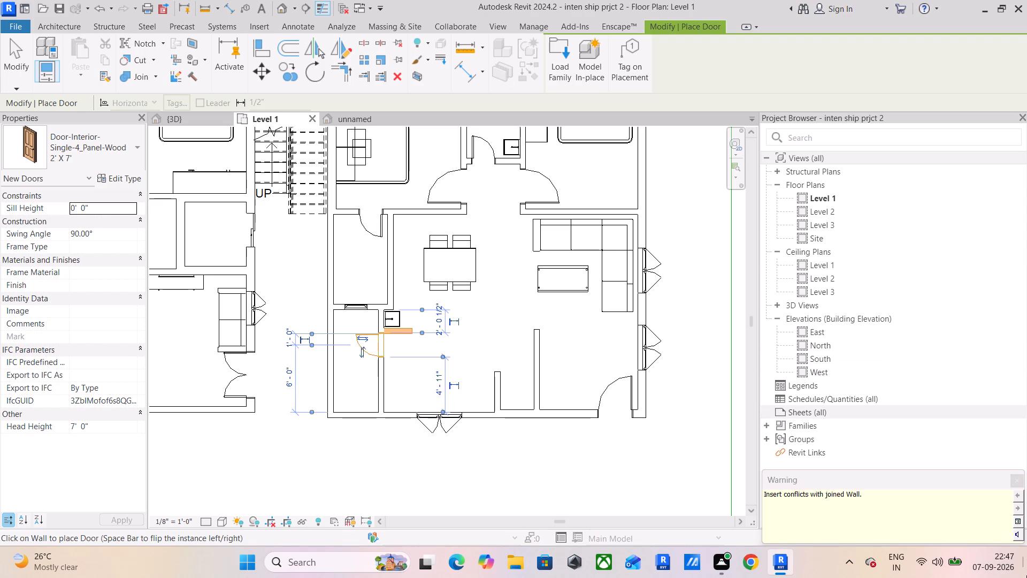
click(1017, 482)
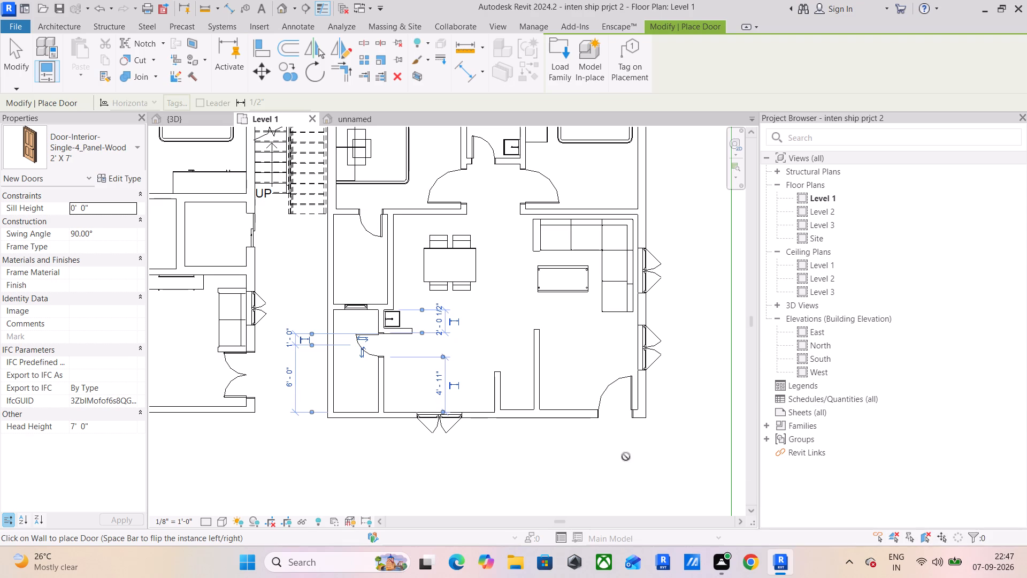
key(Down)
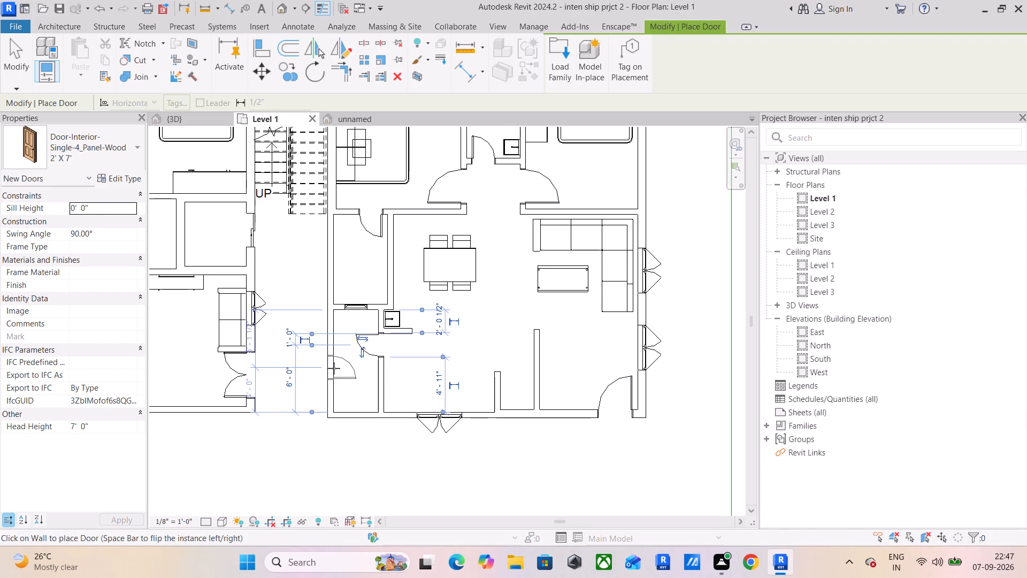
key(Down)
key(Escape)
key(Escape)
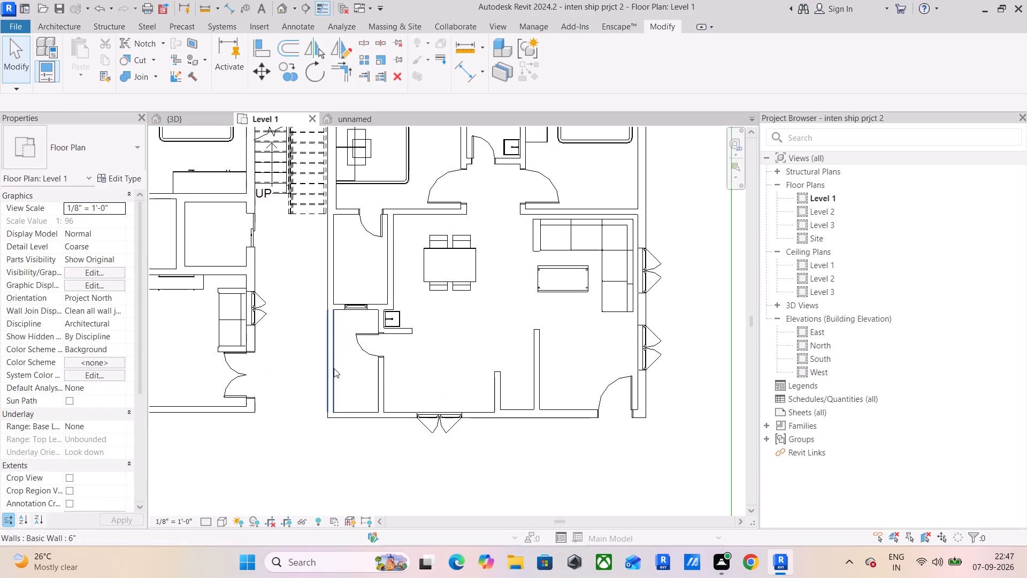
Move the new door slightly south and set its gap from the short wall below the washbasin to 3".
click(360, 339)
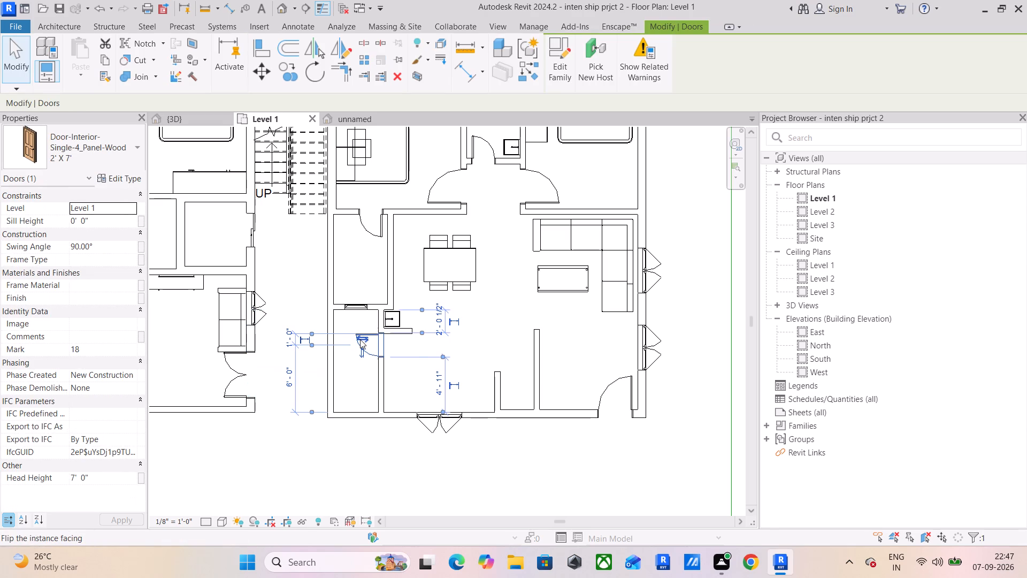
key(Down)
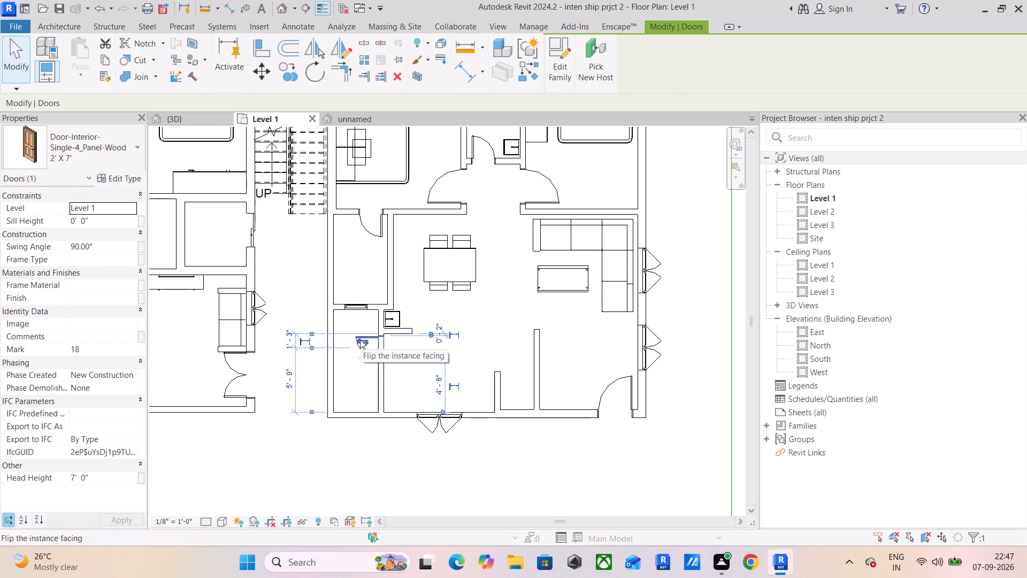
click(441, 329)
text(.3)
key(BackSpace)
key(BackSpace)
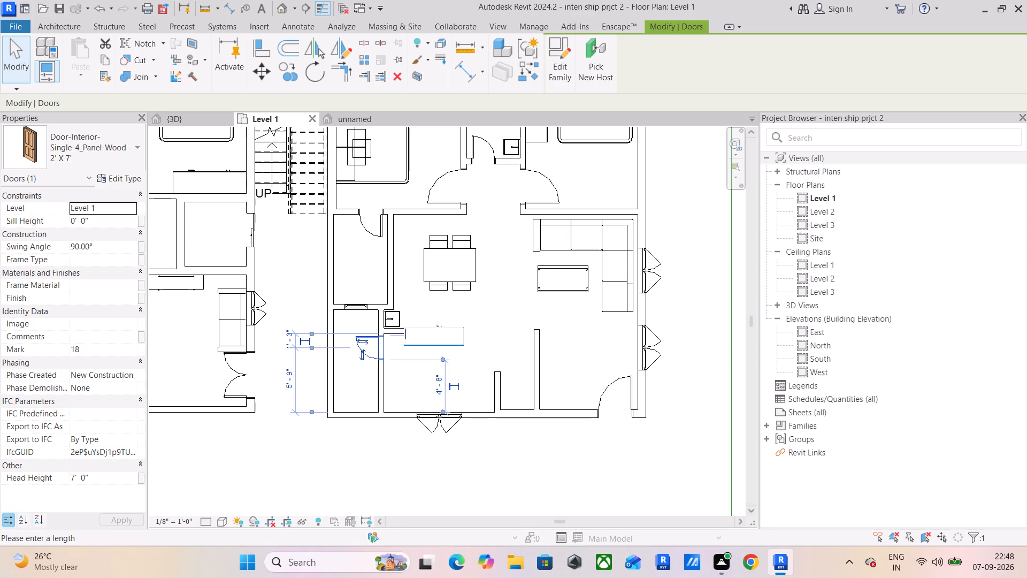
text(3")
key(Return)
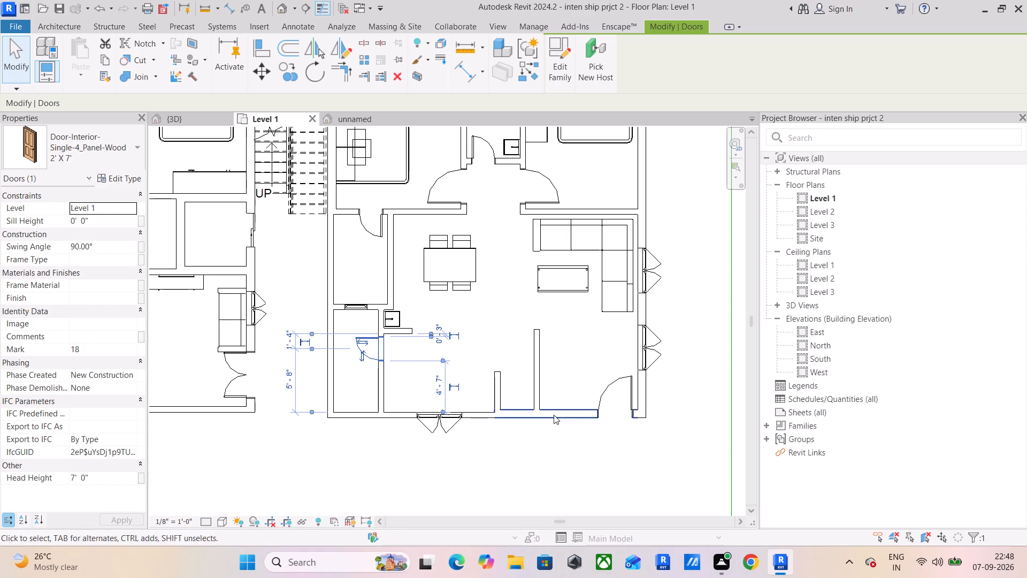
click(463, 350)
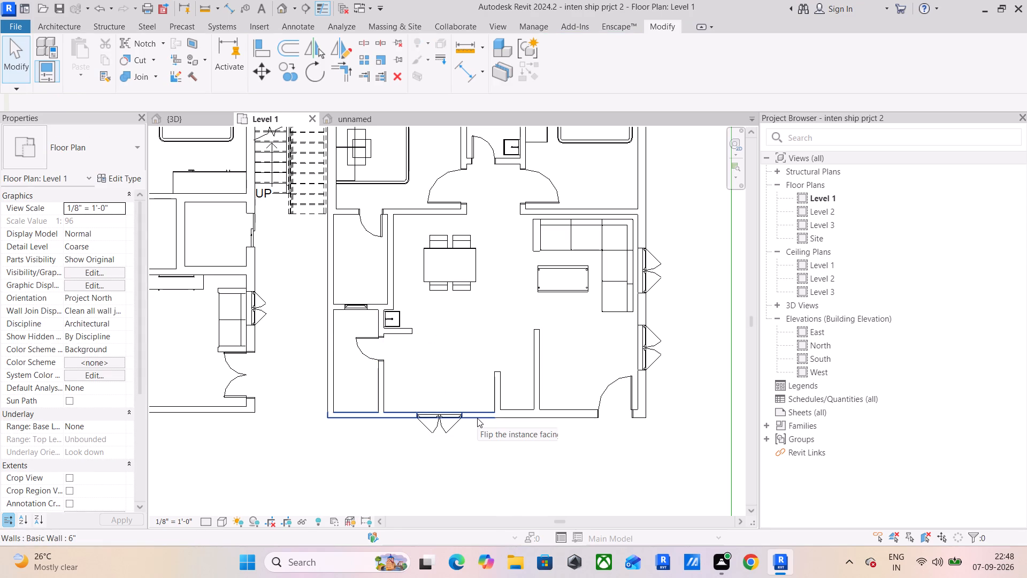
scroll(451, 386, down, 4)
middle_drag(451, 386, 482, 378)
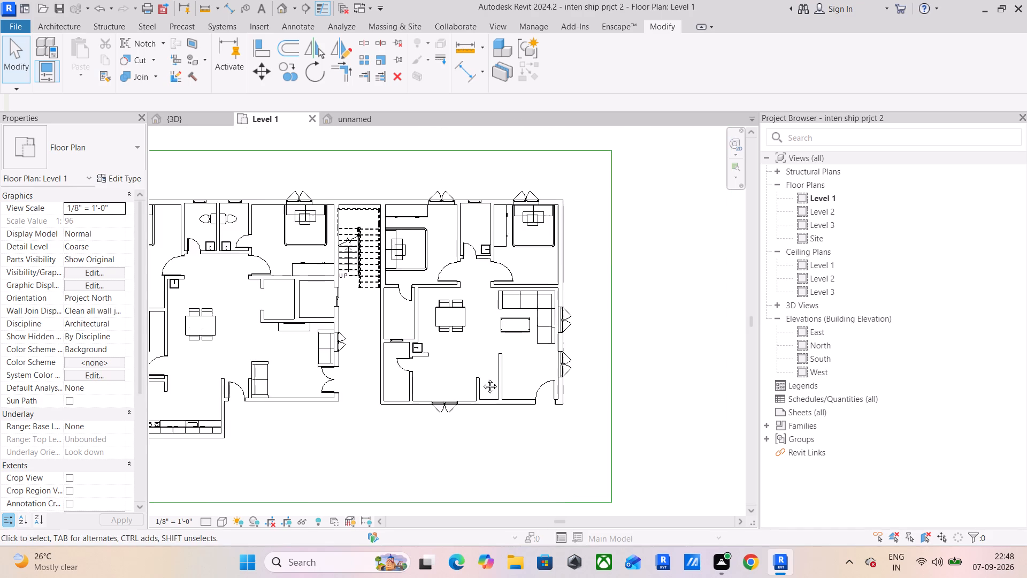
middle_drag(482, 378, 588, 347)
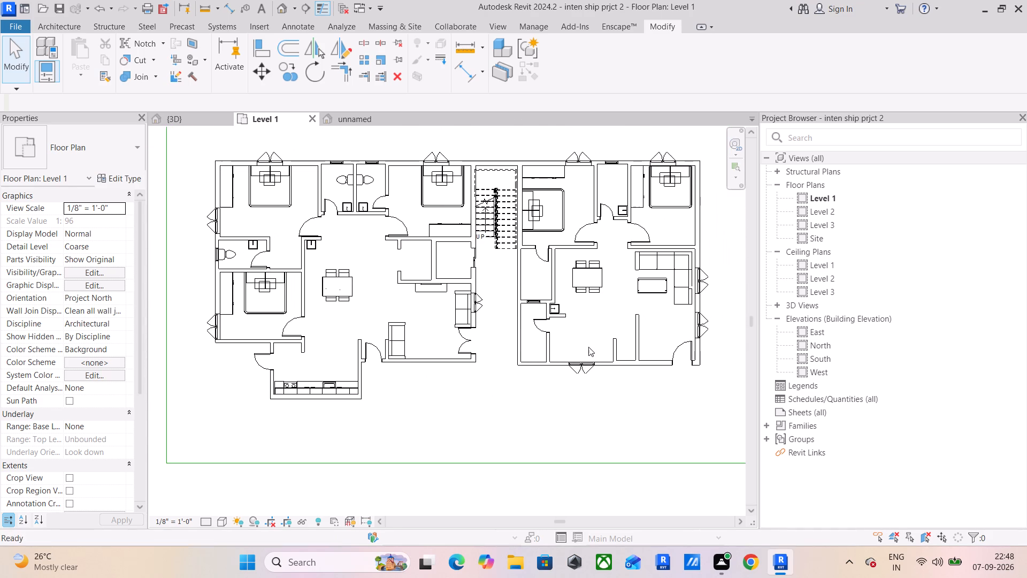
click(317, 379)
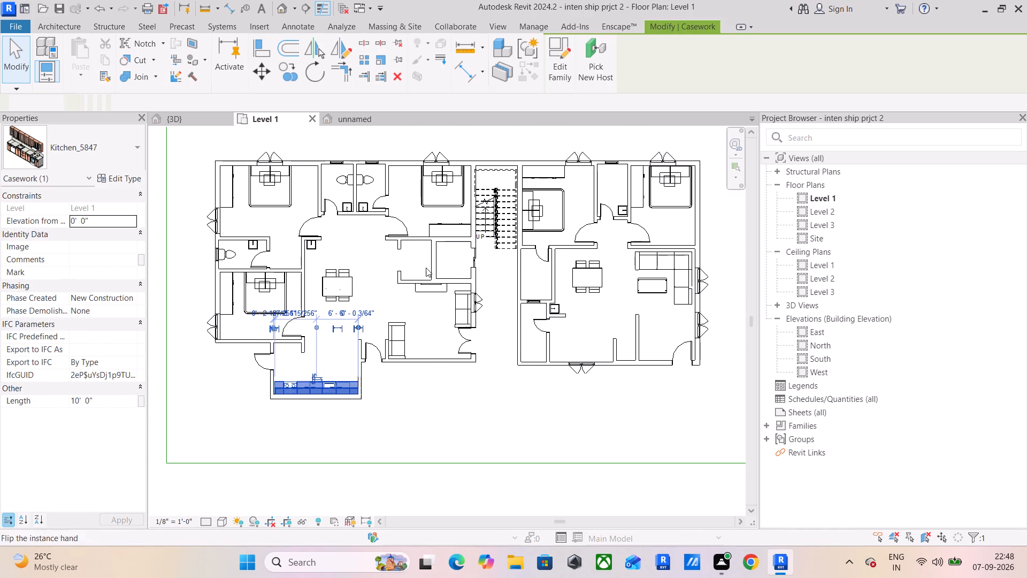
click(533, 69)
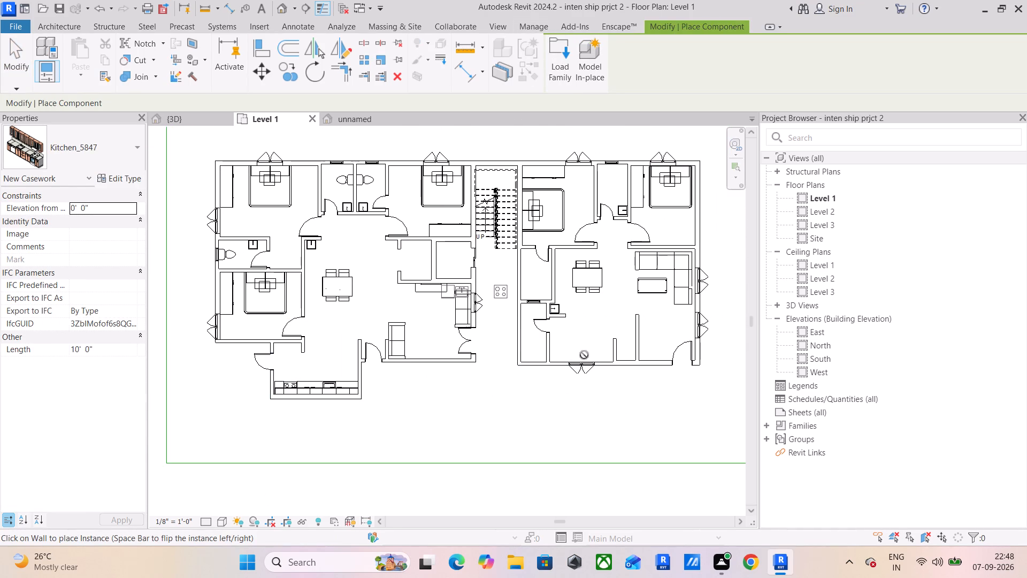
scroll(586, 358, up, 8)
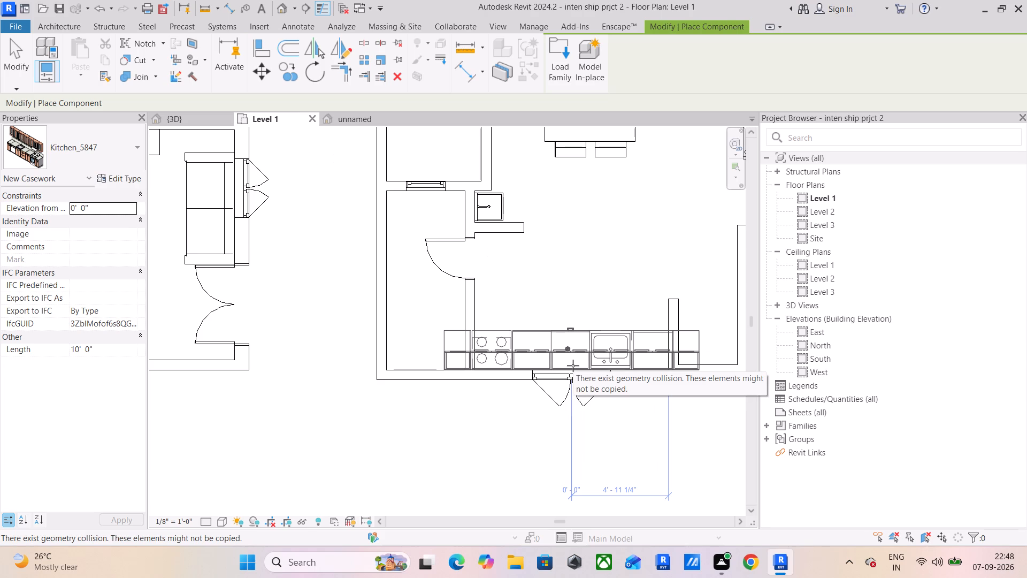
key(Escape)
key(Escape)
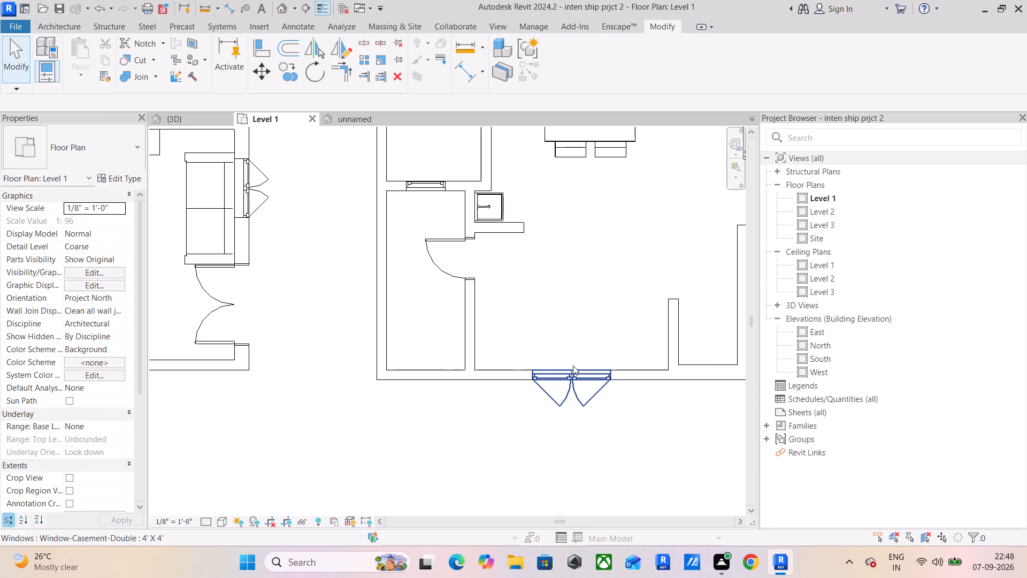
Load the Complete_kitchen_10599 component family from the KITCHEN folder of the family library.
click(73, 26)
click(115, 65)
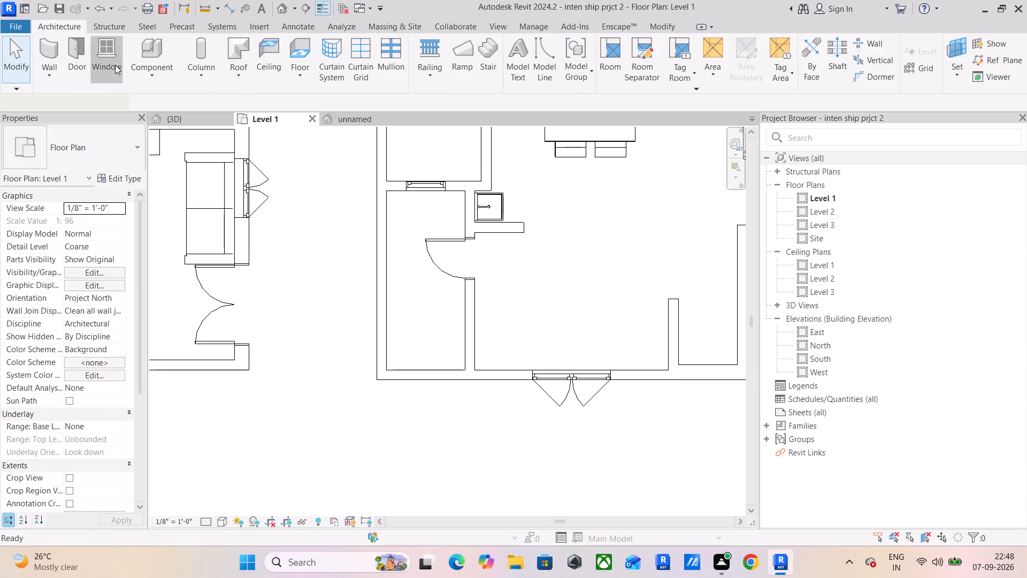
click(81, 24)
click(159, 69)
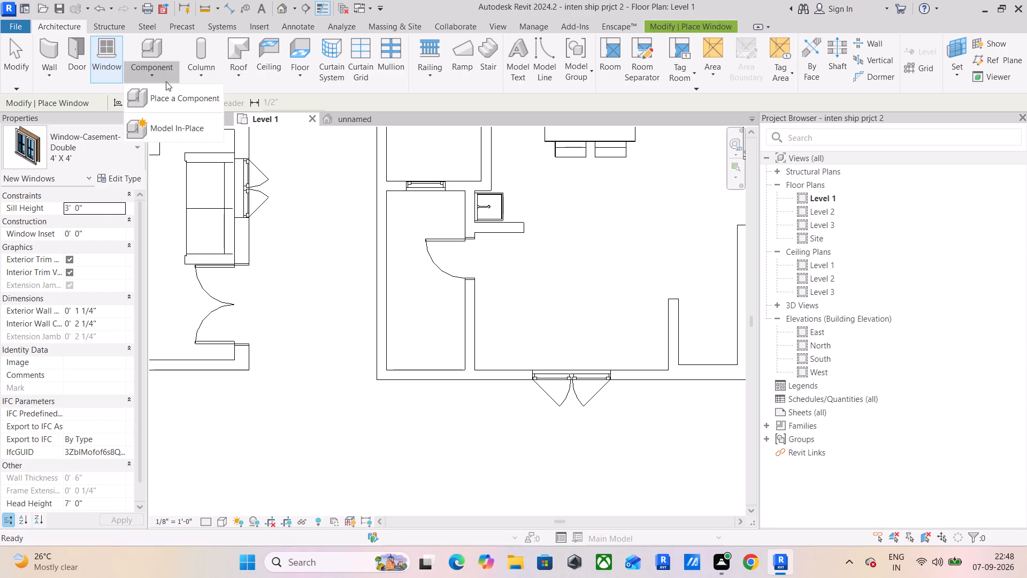
click(164, 98)
click(566, 63)
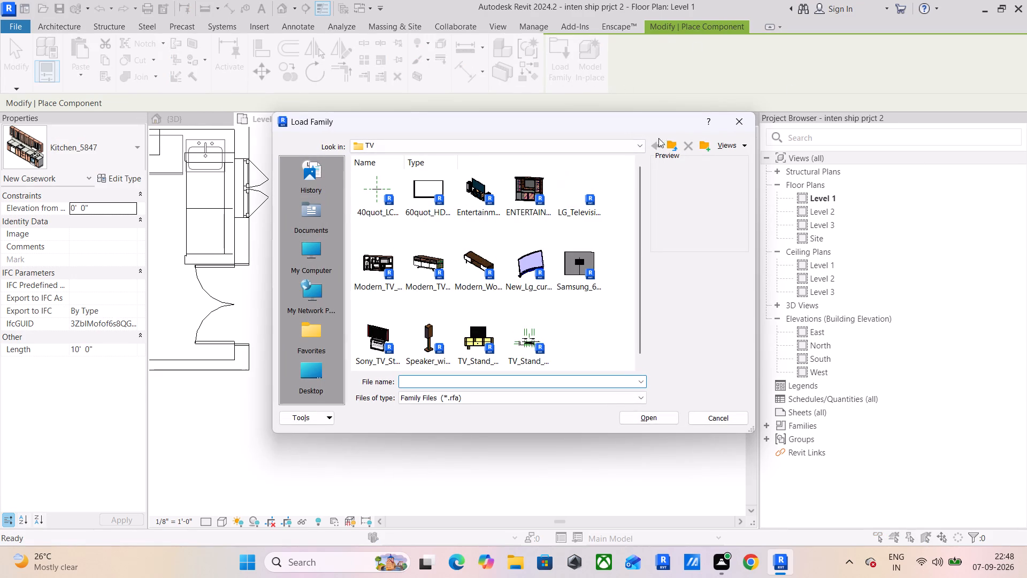
click(672, 142)
scroll(513, 321, down, 1)
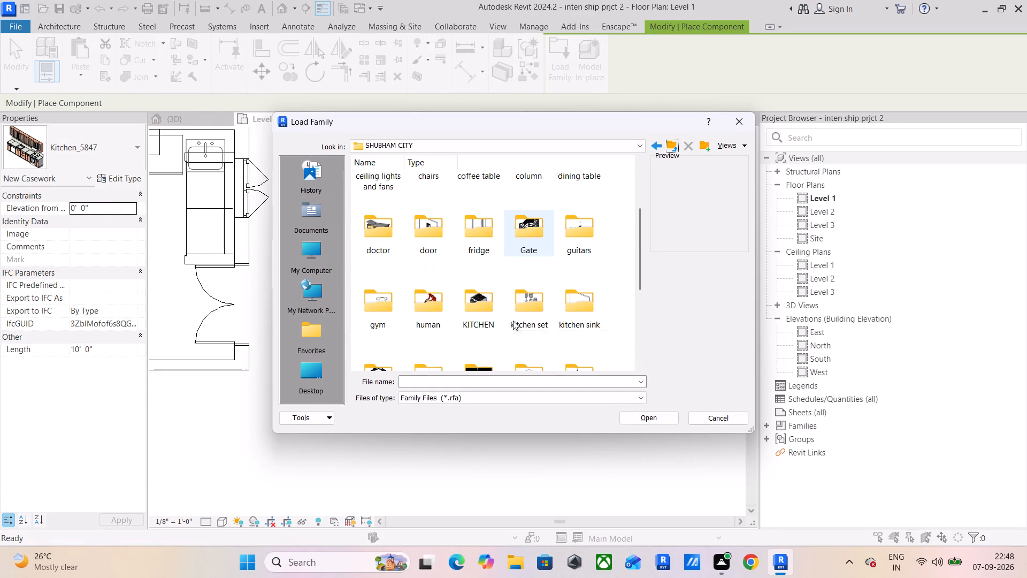
double_click(478, 300)
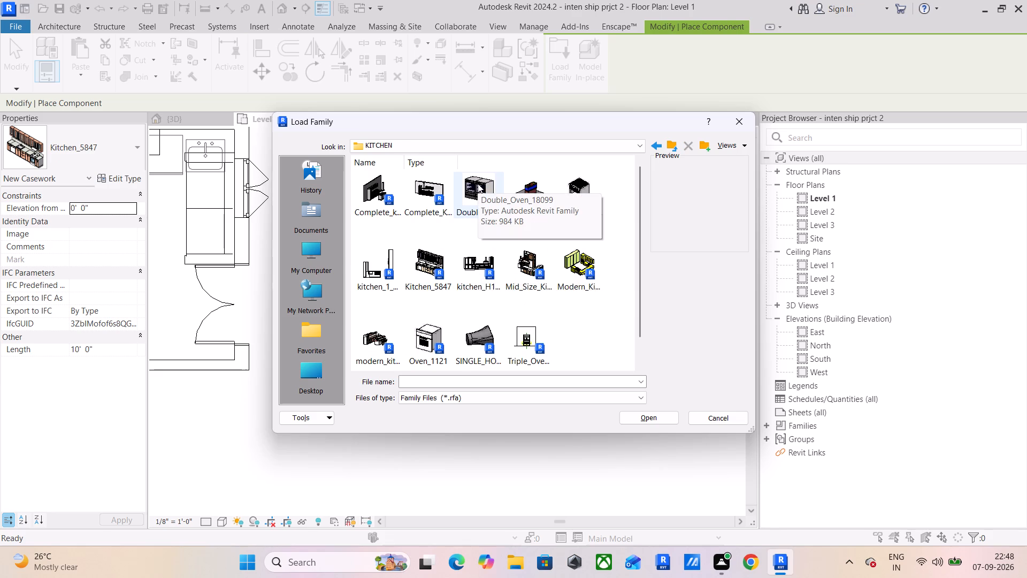
click(384, 199)
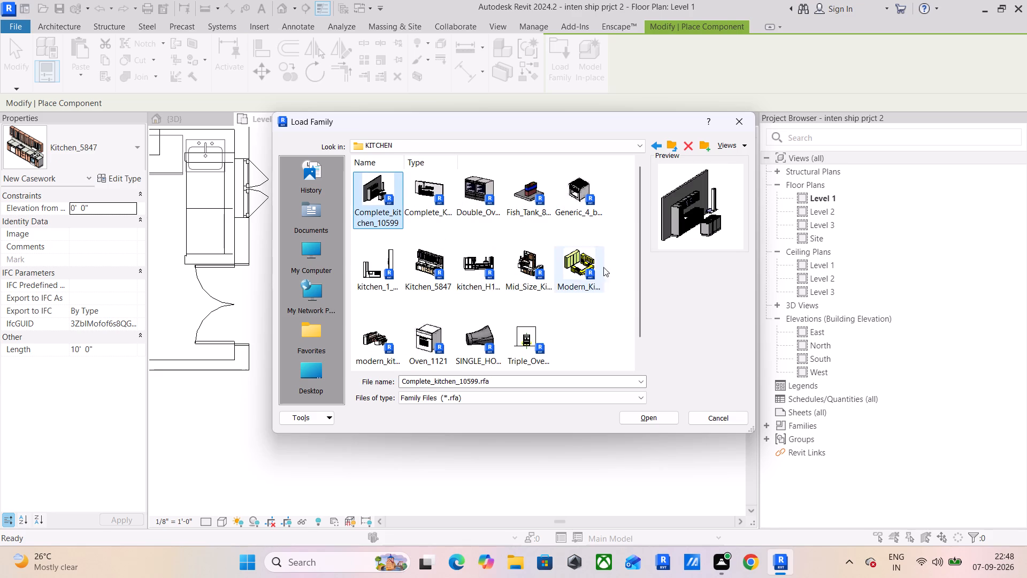
click(654, 425)
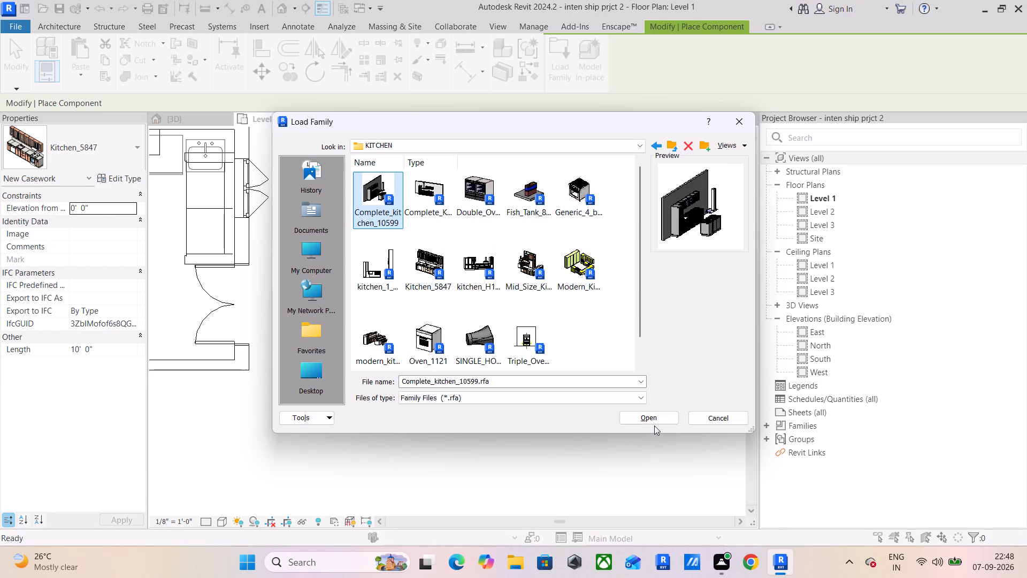
click(656, 417)
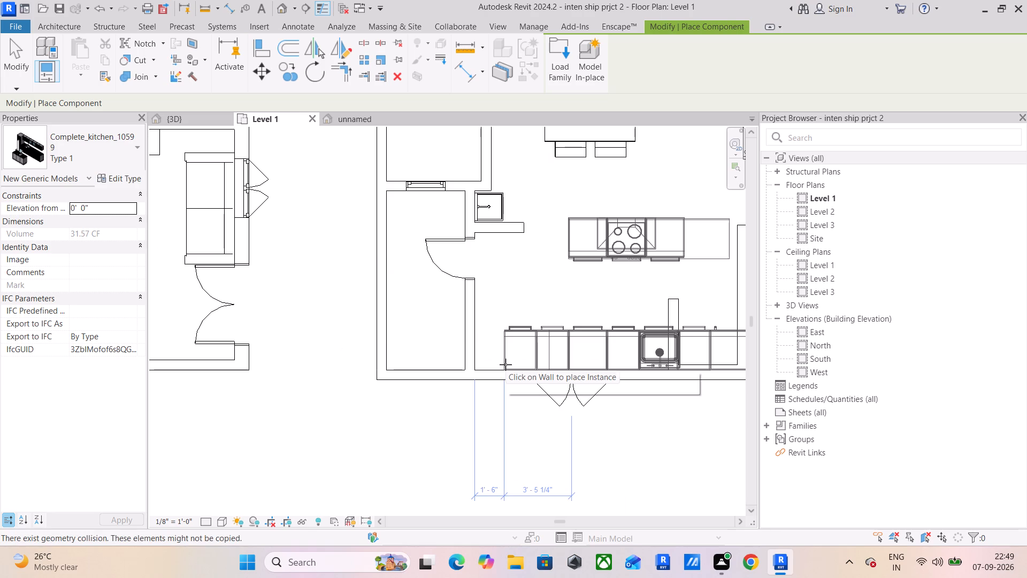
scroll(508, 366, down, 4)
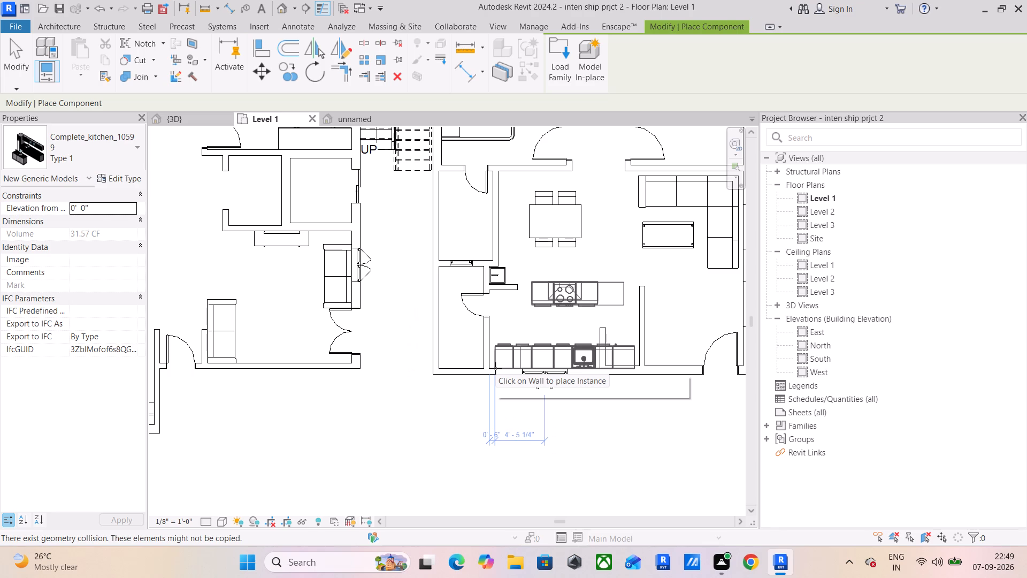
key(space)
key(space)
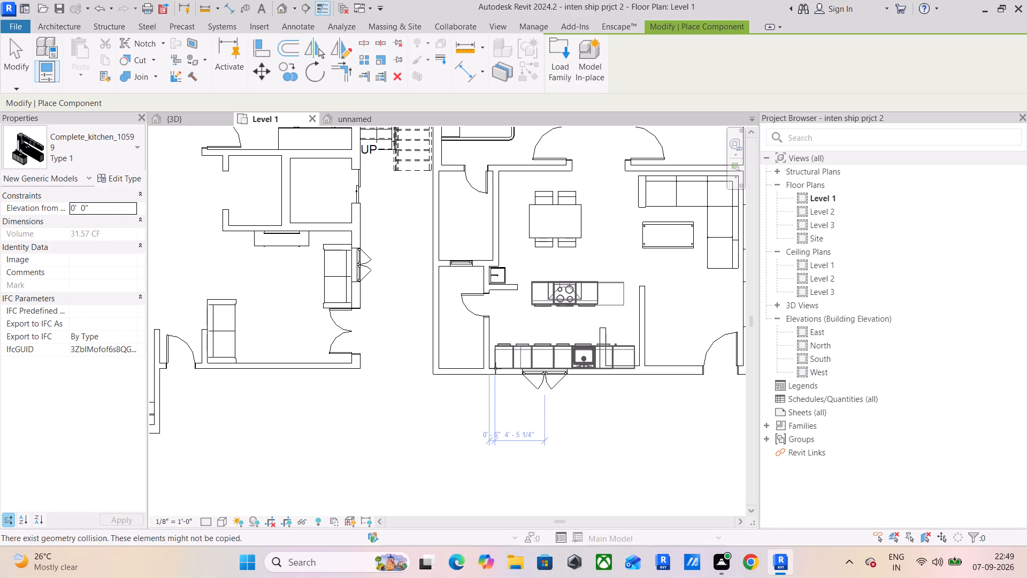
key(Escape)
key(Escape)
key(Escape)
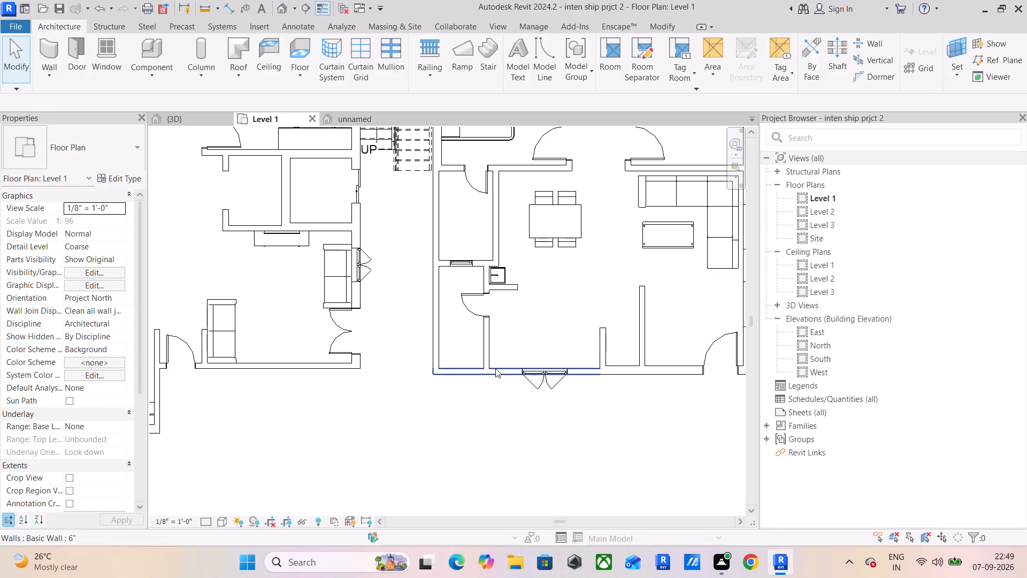
Examine the previews of the component families in the KITCHEN folder to compare alternative kitchen and appliance models.
click(138, 73)
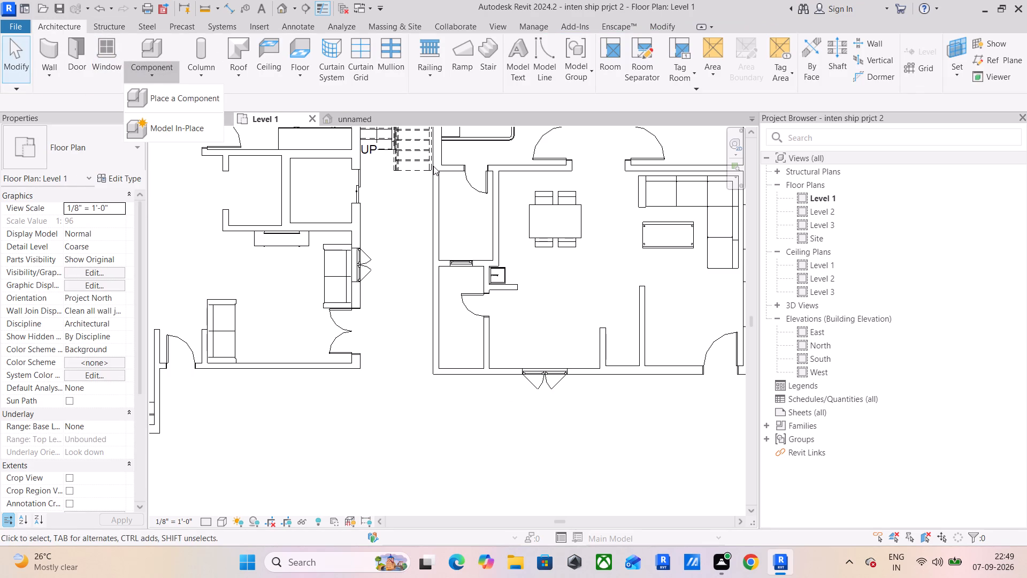
click(165, 86)
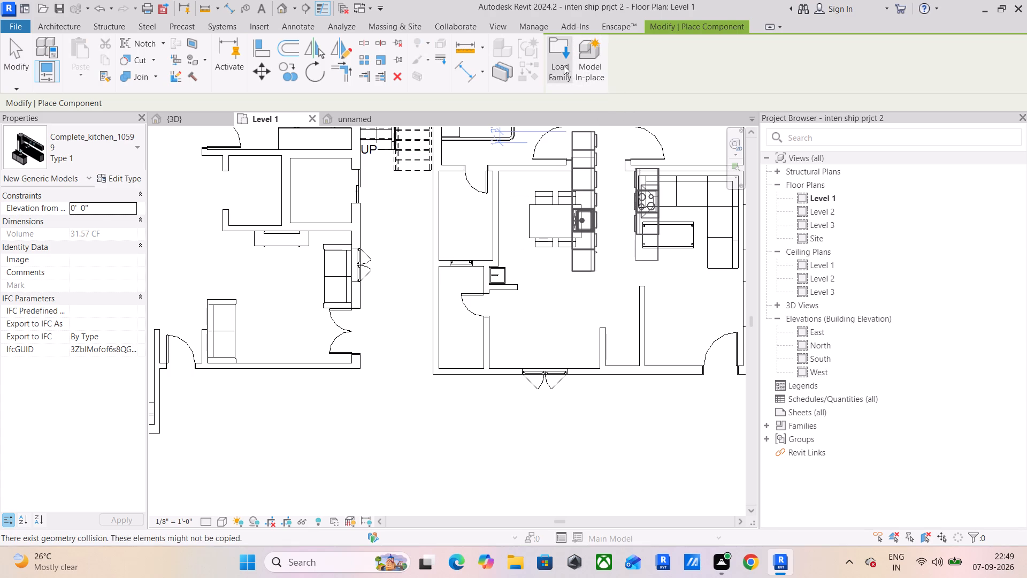
click(561, 61)
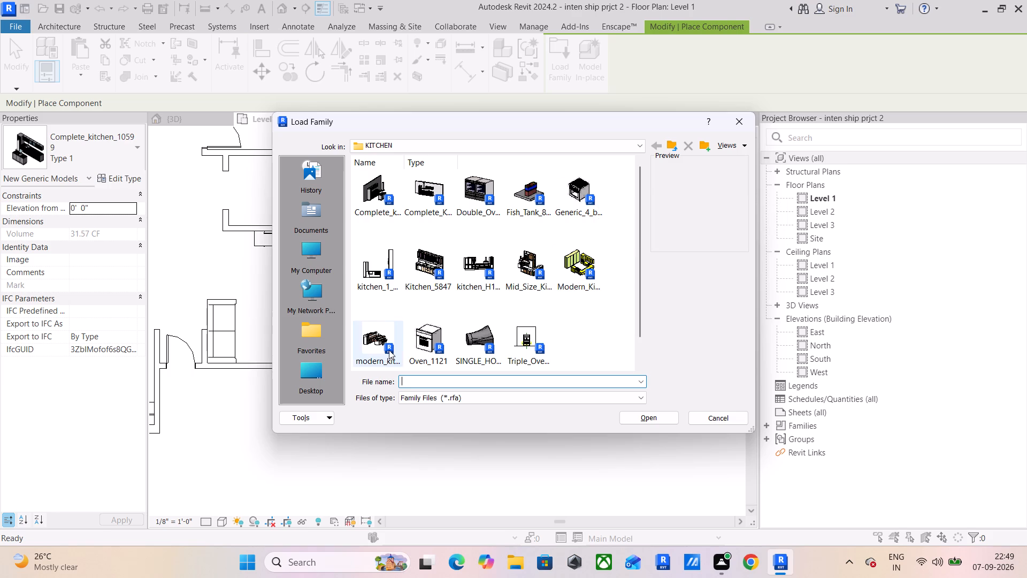
click(438, 350)
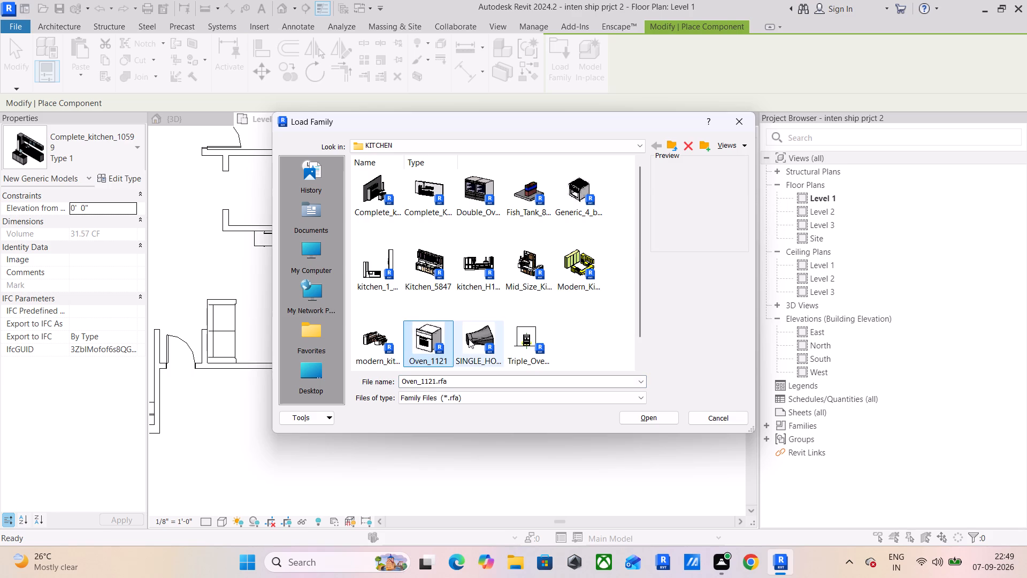
click(470, 339)
click(419, 347)
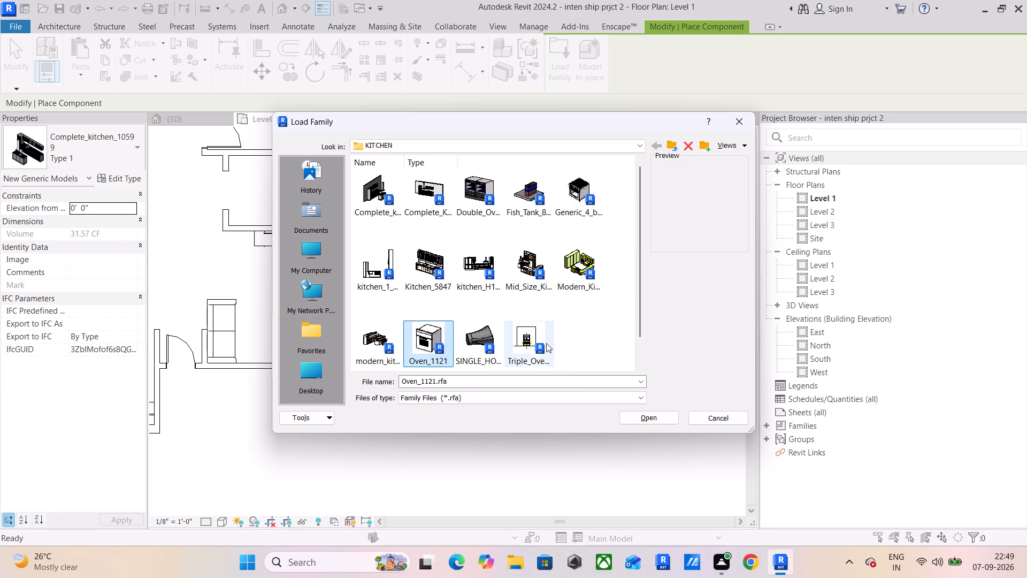
click(542, 344)
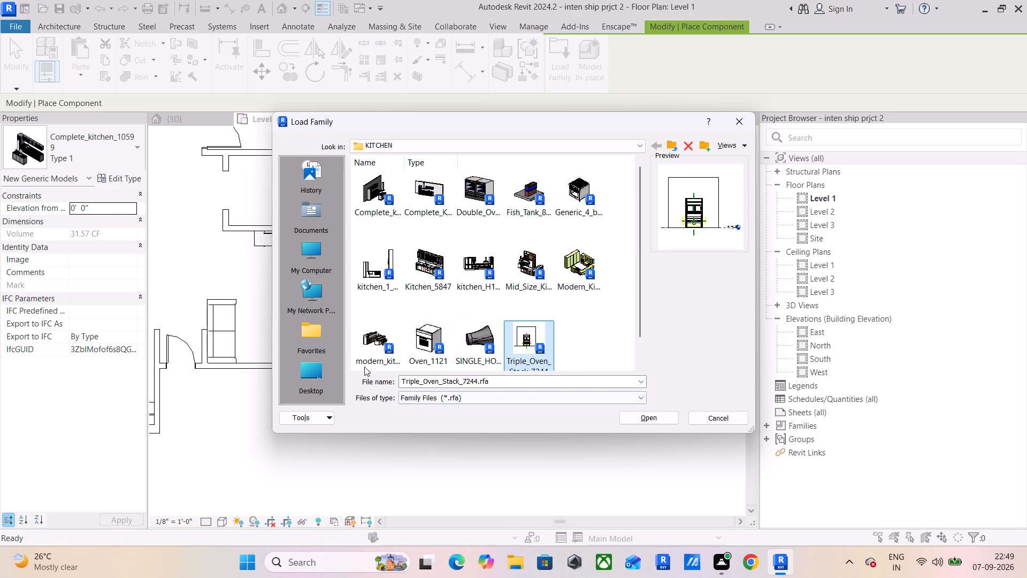
click(371, 328)
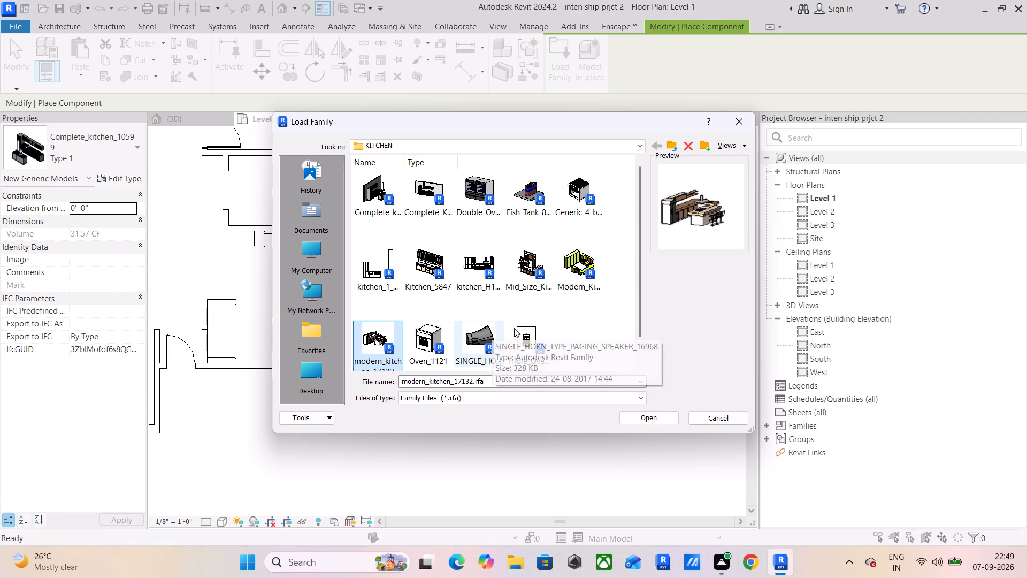
click(537, 246)
click(537, 248)
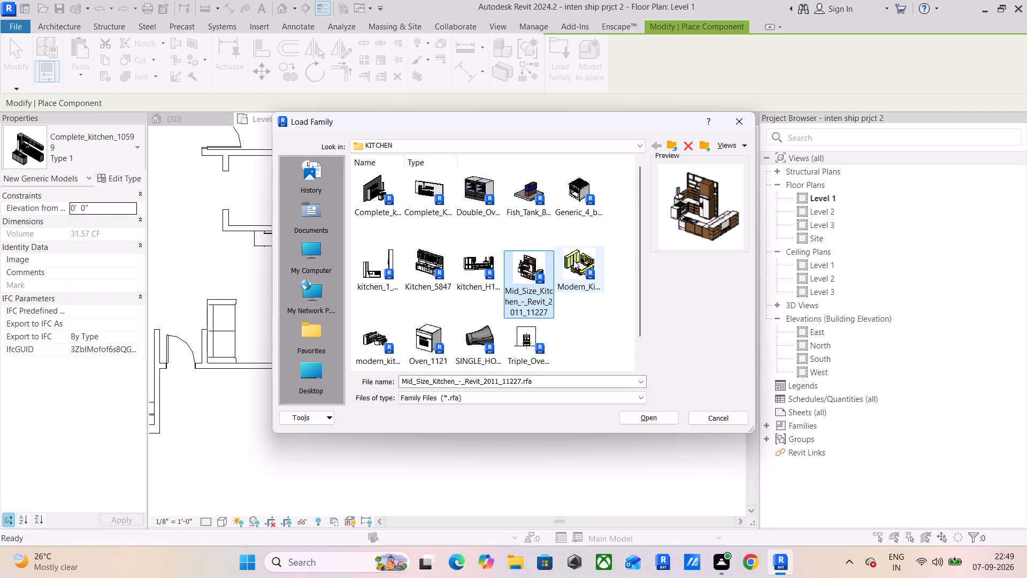
click(573, 261)
click(501, 272)
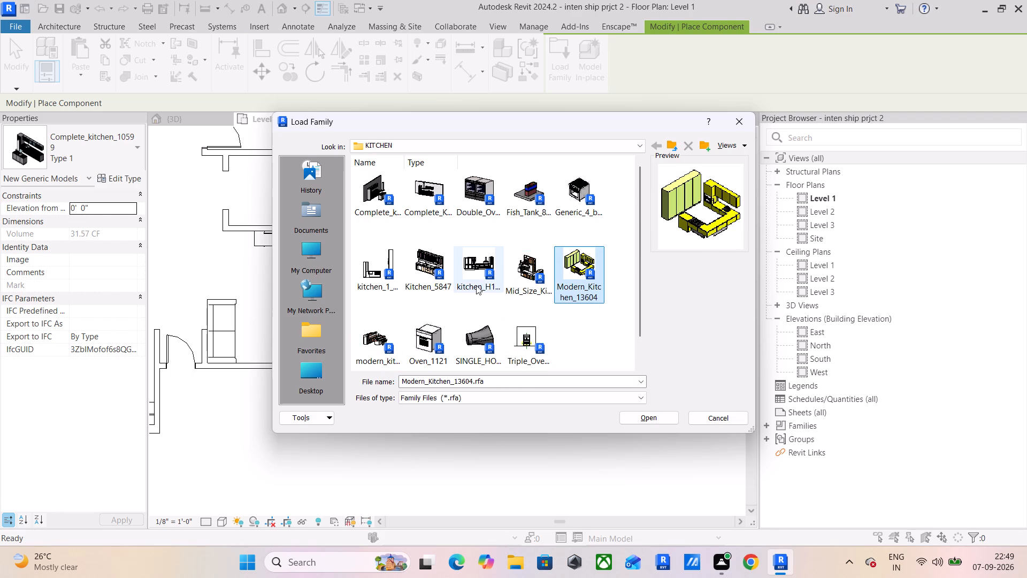
click(419, 264)
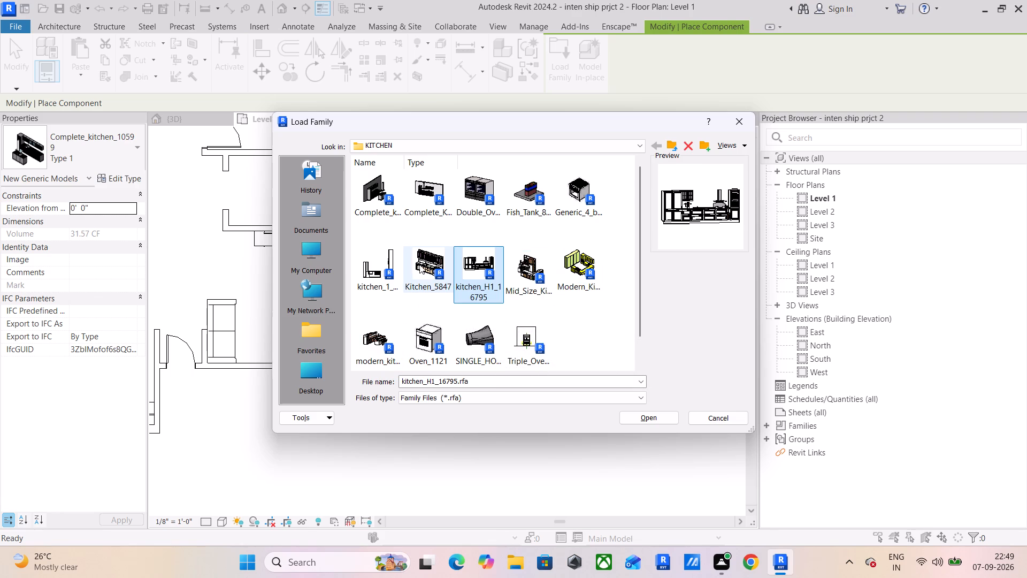
click(479, 255)
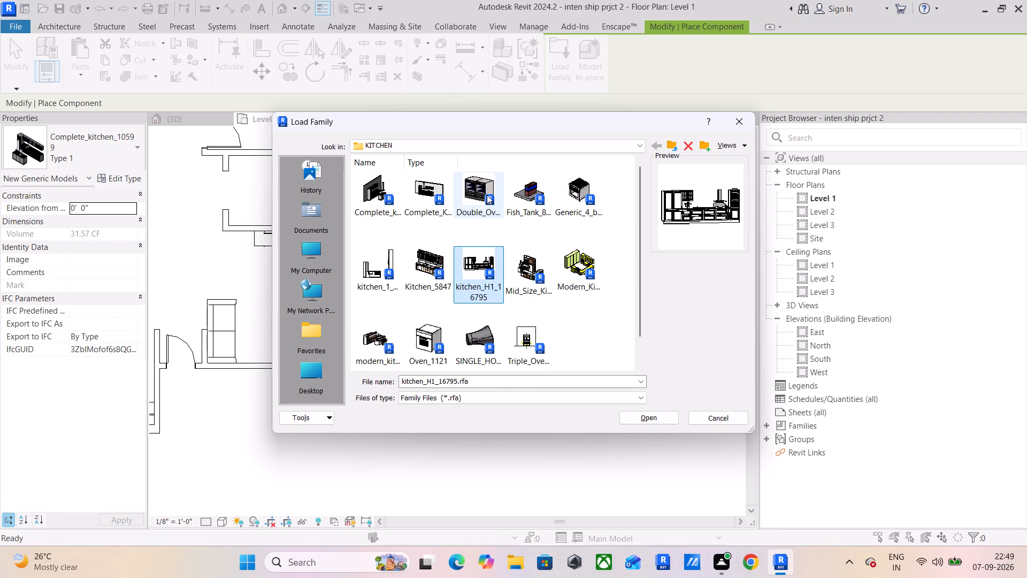
click(484, 201)
click(542, 197)
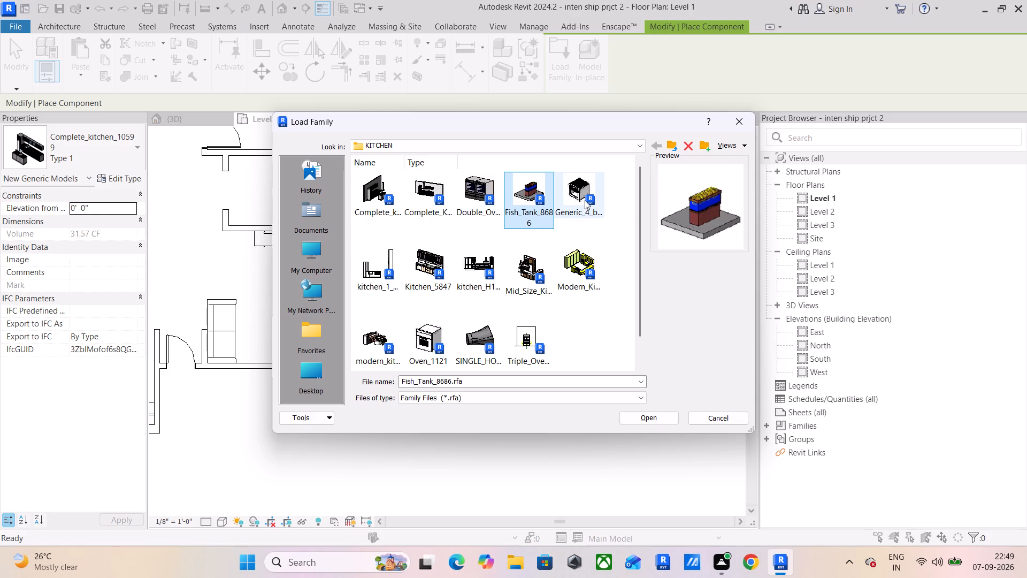
click(585, 200)
click(539, 195)
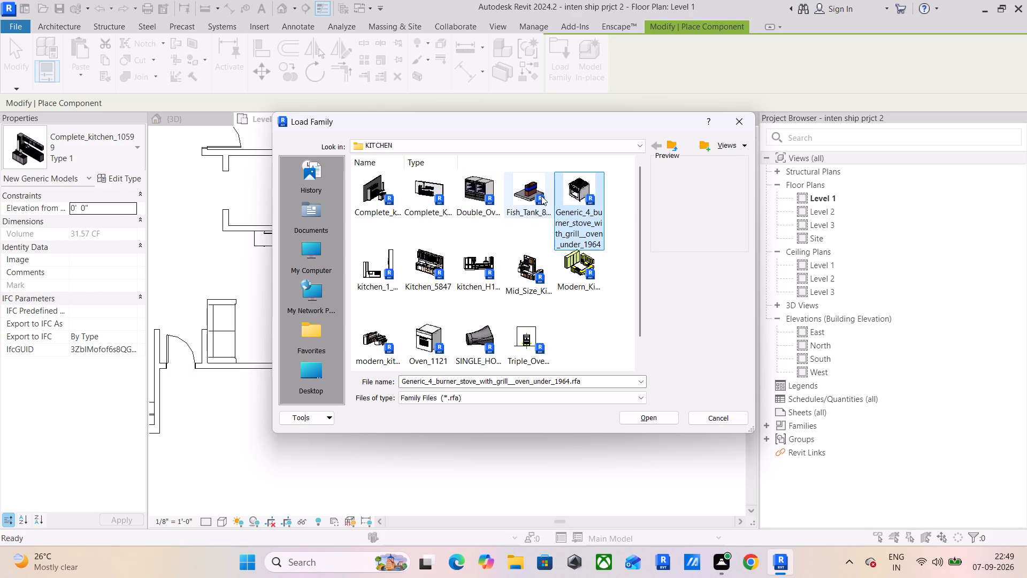
Load the Complete_Kitchen_With_Holdspline_15312 family, overwriting the shared sub-component family with its version.
click(424, 202)
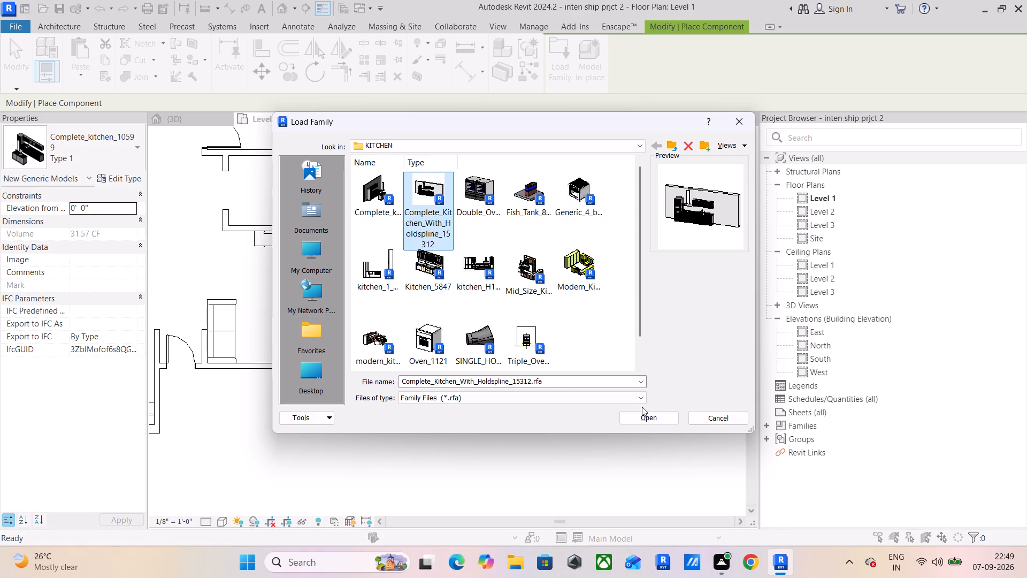
click(647, 417)
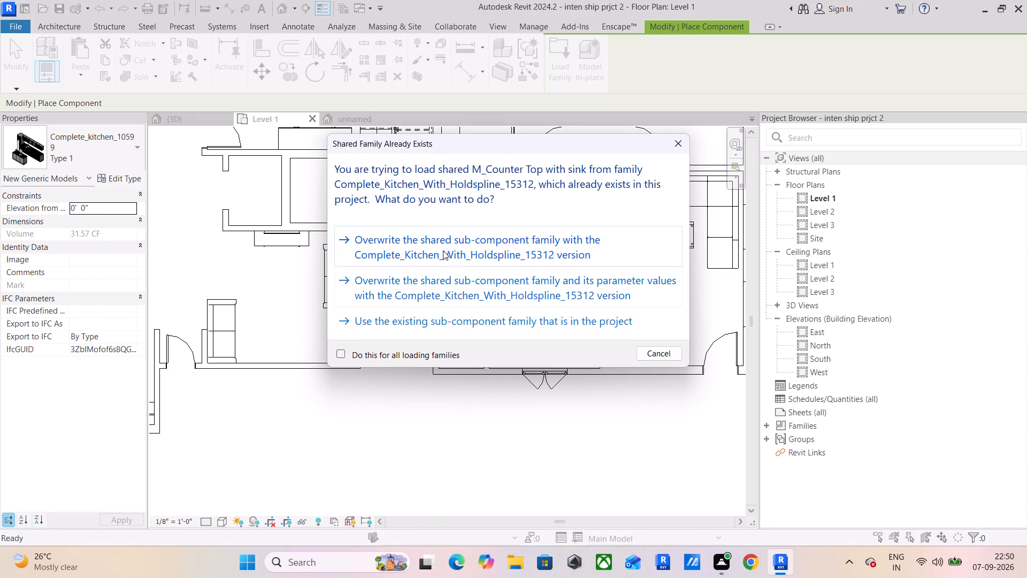
click(494, 241)
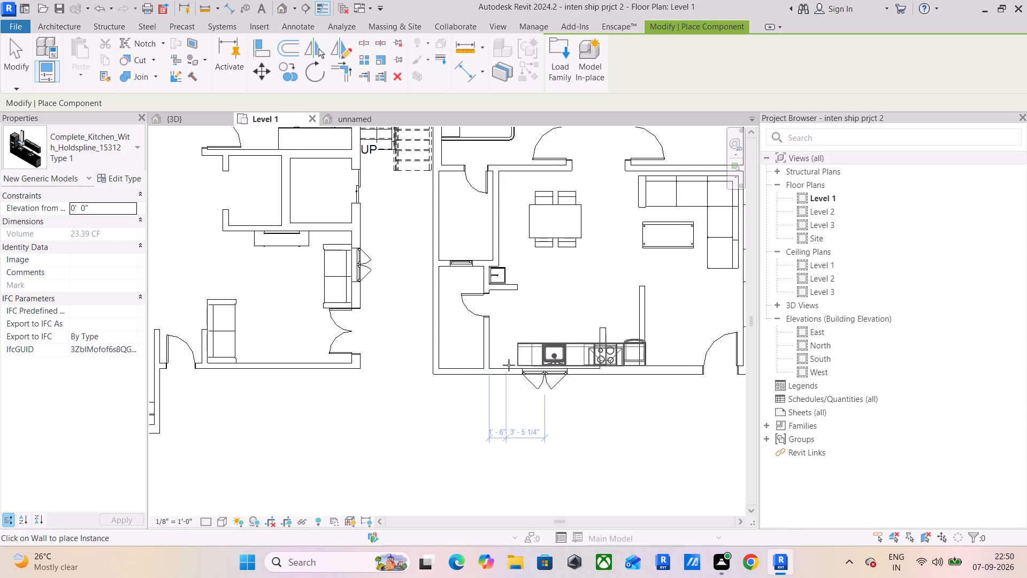
Place the Complete_Kitchen_With_Holdspline_15312 on the right apartment's south wall, with its insertion point about 9" from the open area's west wall.
scroll(493, 370, up, 6)
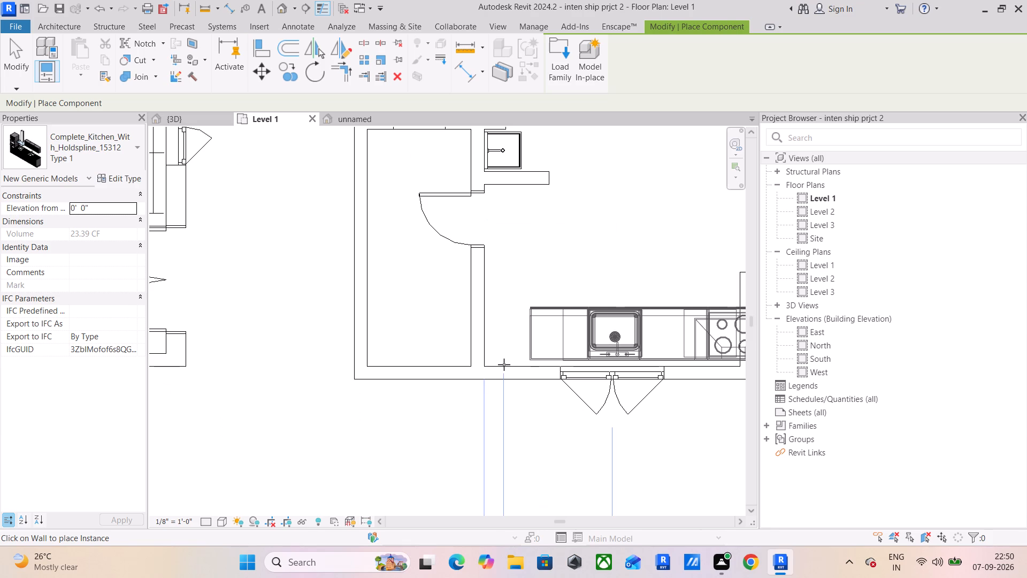
click(504, 364)
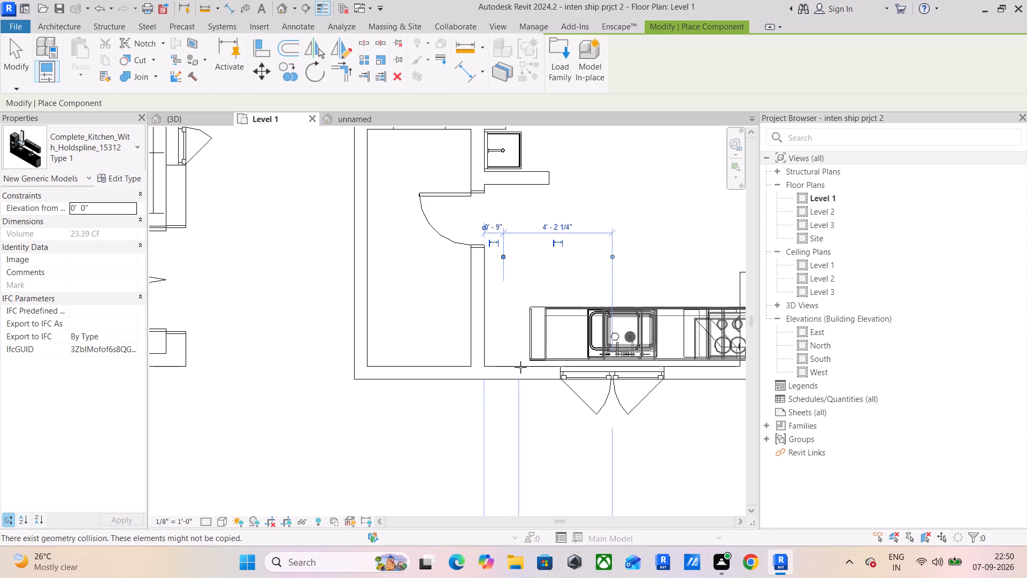
scroll(556, 368, down, 5)
key(Escape)
key(Escape)
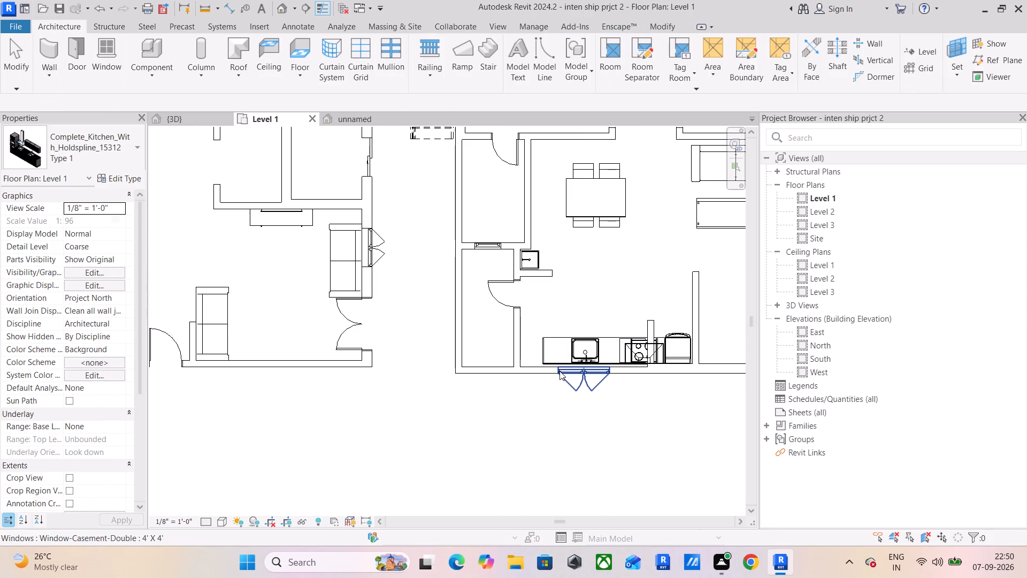
key(Escape)
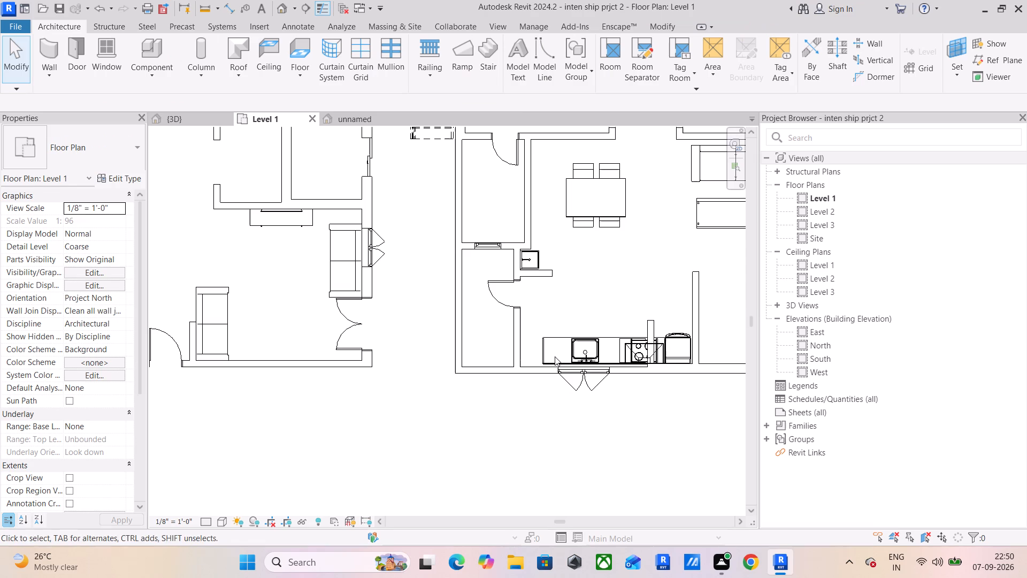
Align the west end of the kitchen counter with the east face of the wall beside the narrow southwest room.
click(663, 27)
click(269, 46)
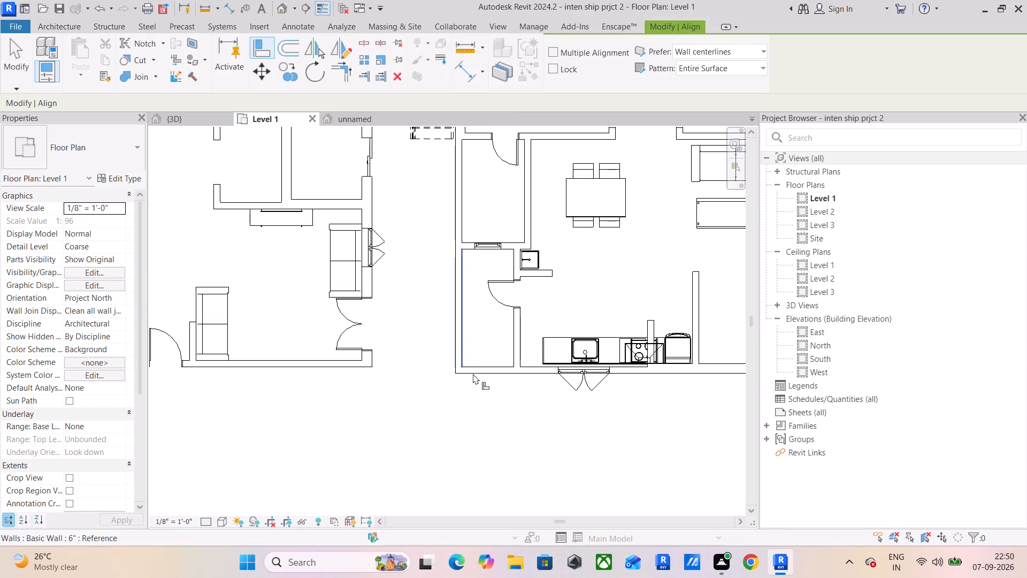
scroll(483, 376, up, 5)
click(546, 325)
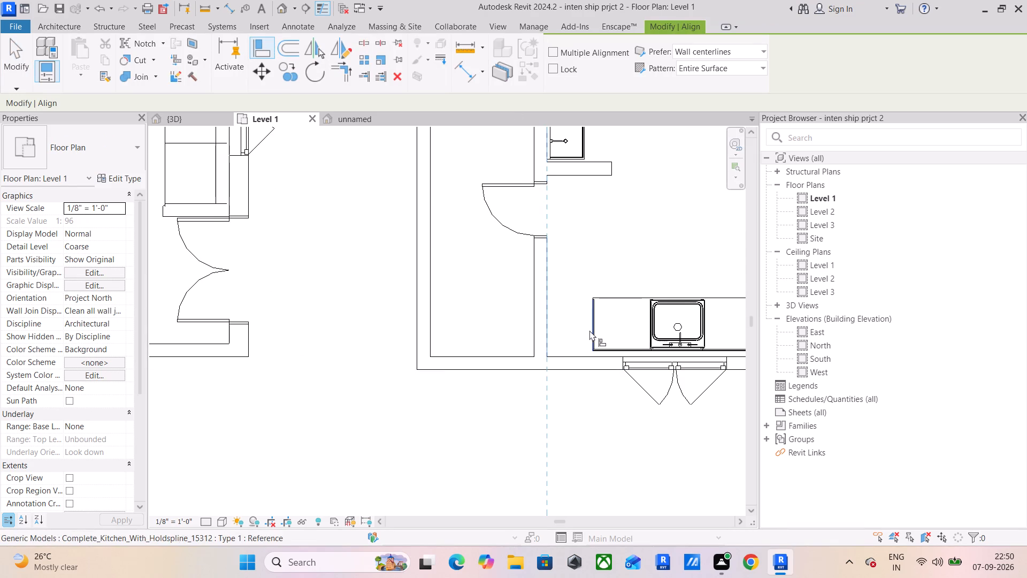
click(589, 330)
scroll(588, 374, down, 6)
middle_drag(625, 397, 553, 392)
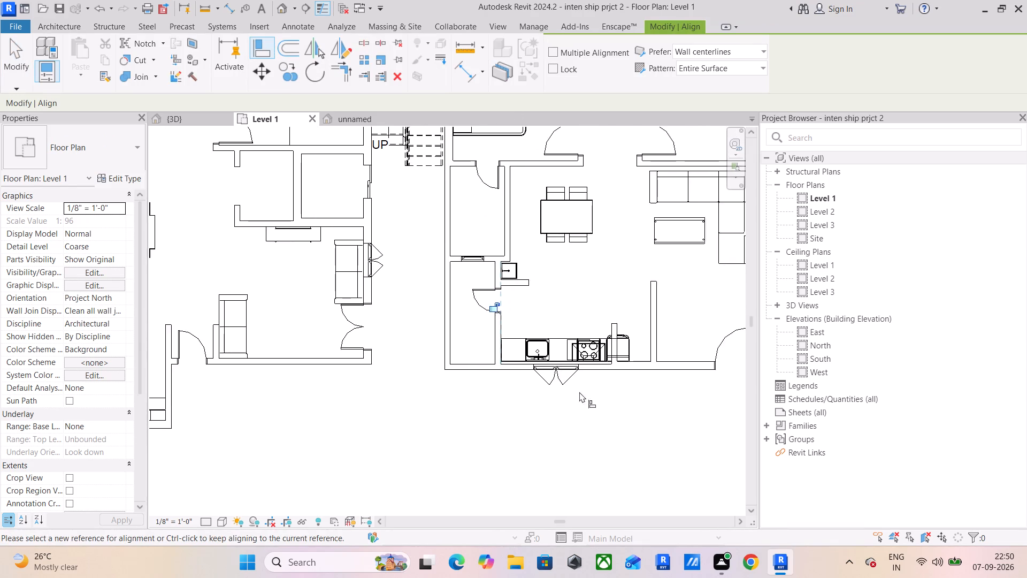
scroll(607, 382, up, 6)
scroll(631, 366, down, 5)
middle_drag(631, 382, 505, 381)
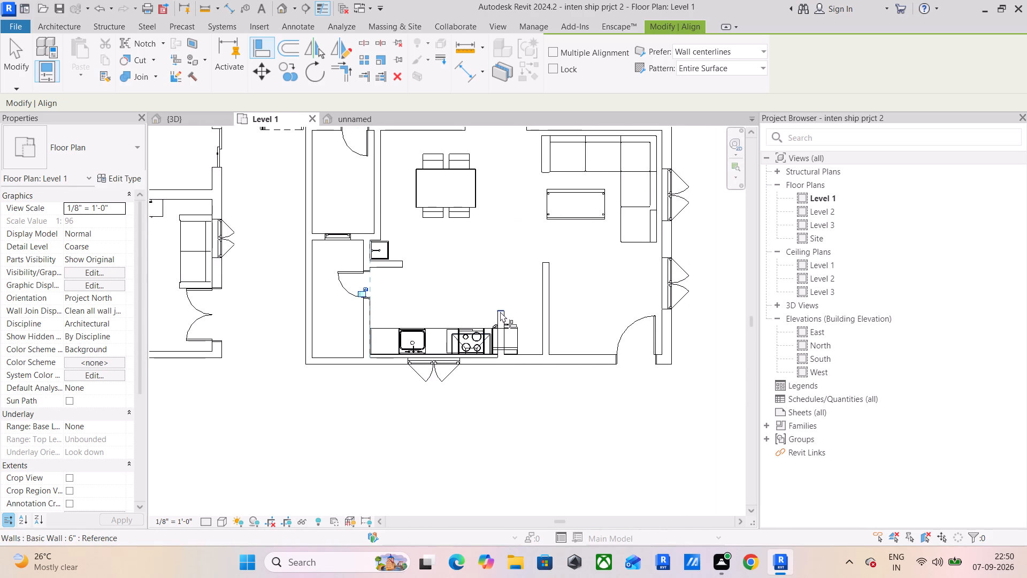
Open the family of the kitchen placed on the right apartment's south wall for editing.
scroll(502, 311, up, 5)
drag(513, 307, 481, 318)
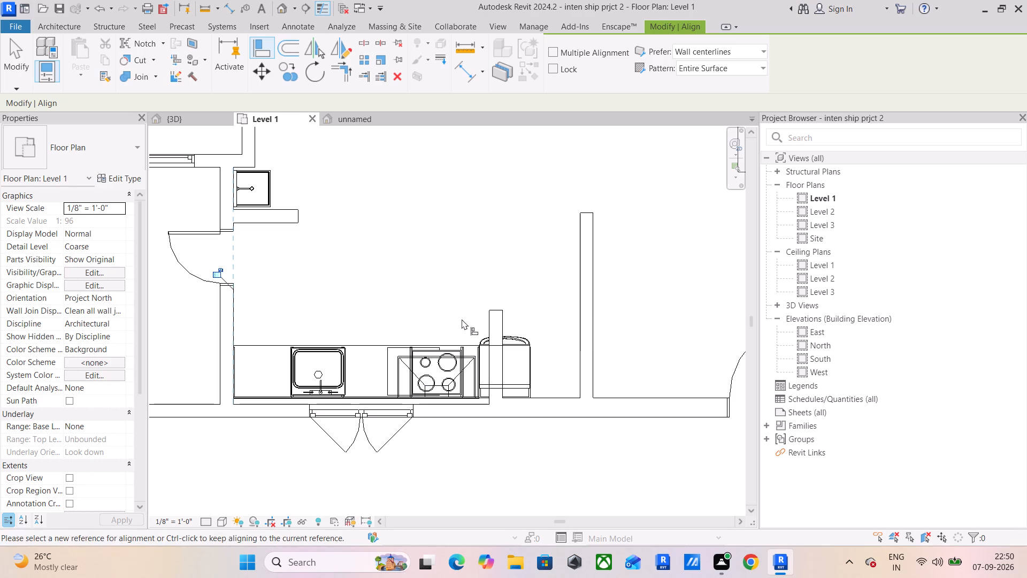
key(Escape)
key(Escape)
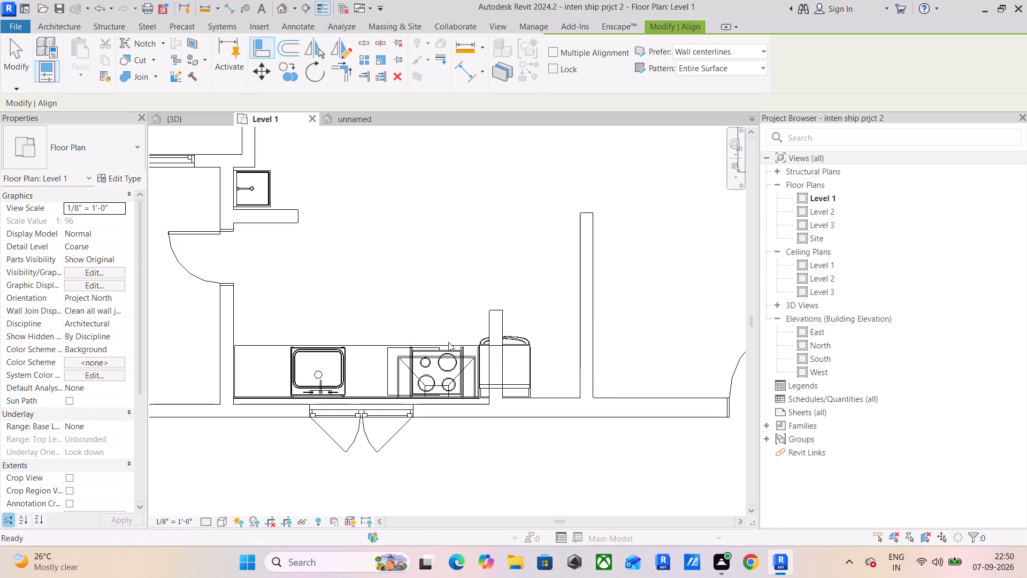
key(Escape)
click(448, 342)
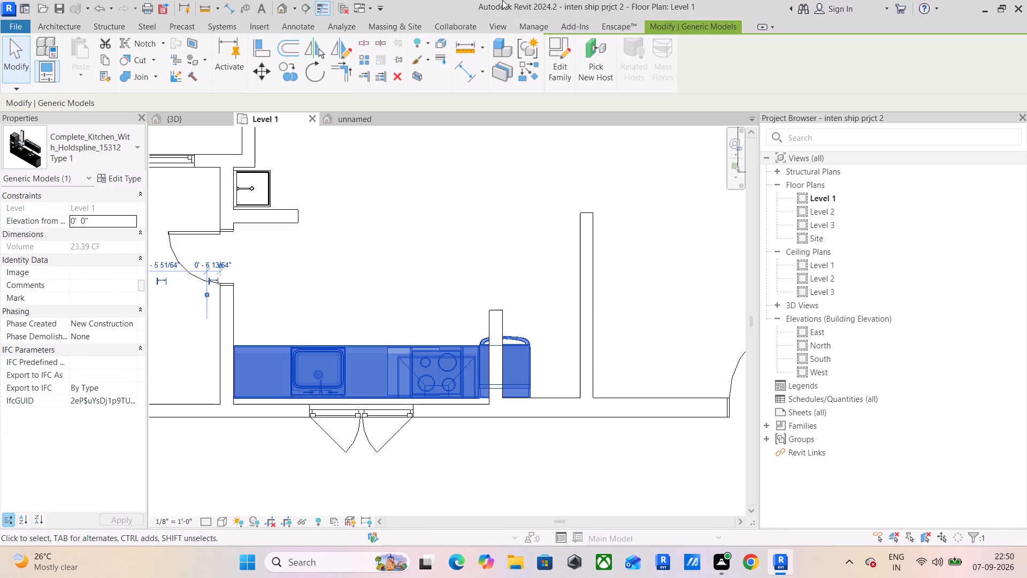
click(560, 52)
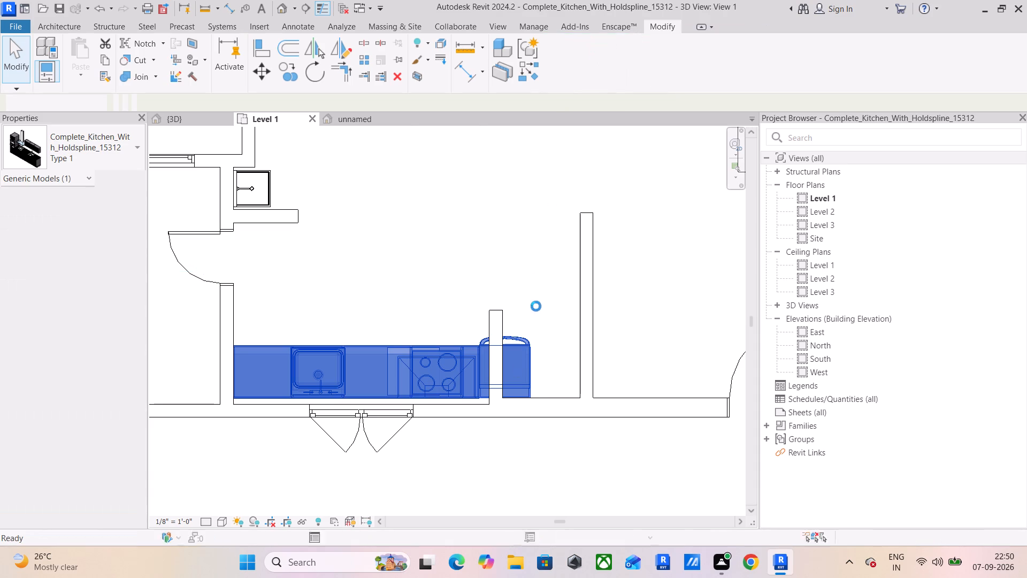
scroll(569, 307, down, 3)
middle_drag(394, 411, 411, 417)
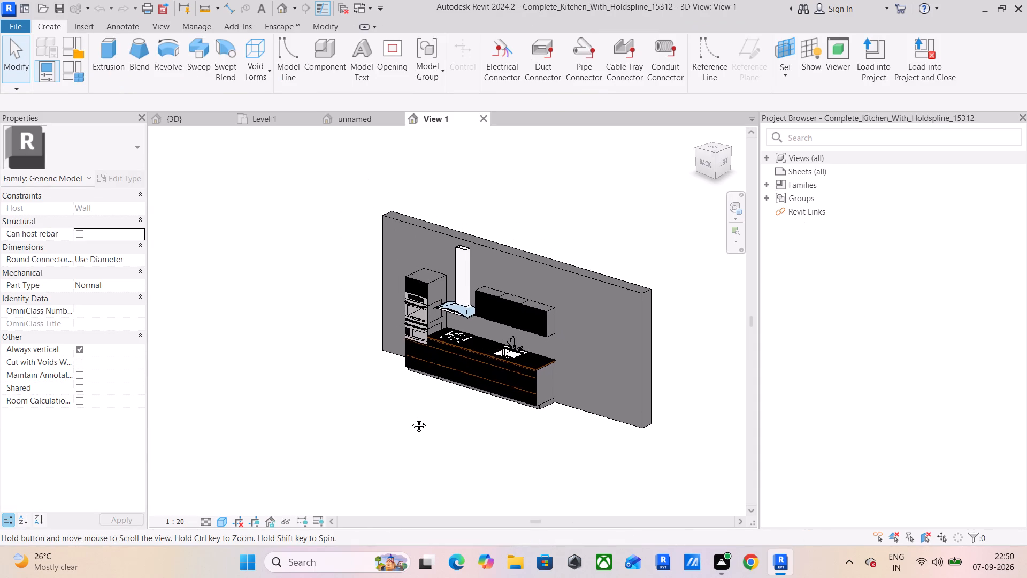
middle_drag(411, 417, 383, 397)
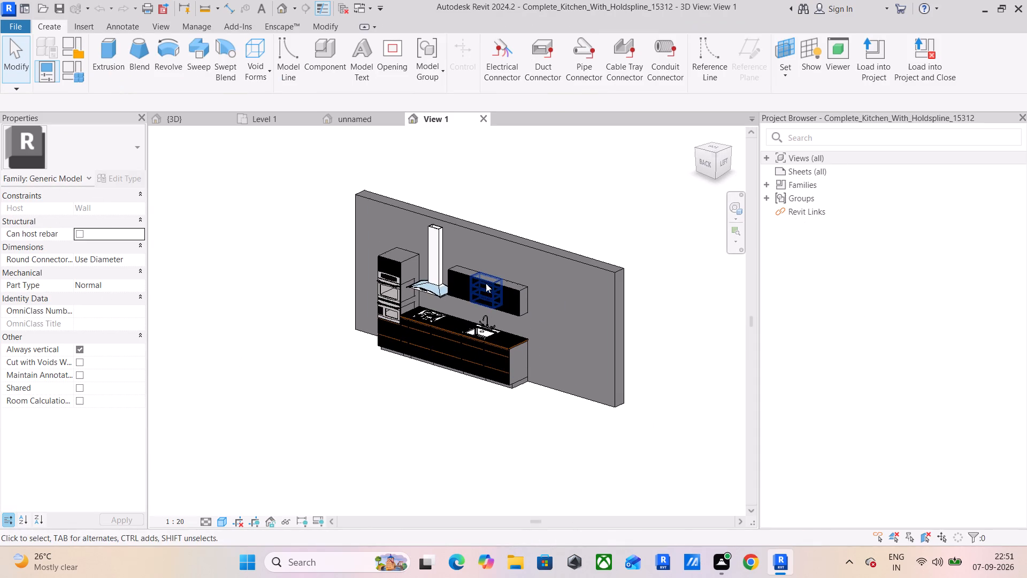
Select all the kitchen's casework and generic models, filtering out the host wall, and check their visibility graphics settings.
drag(611, 218, 336, 392)
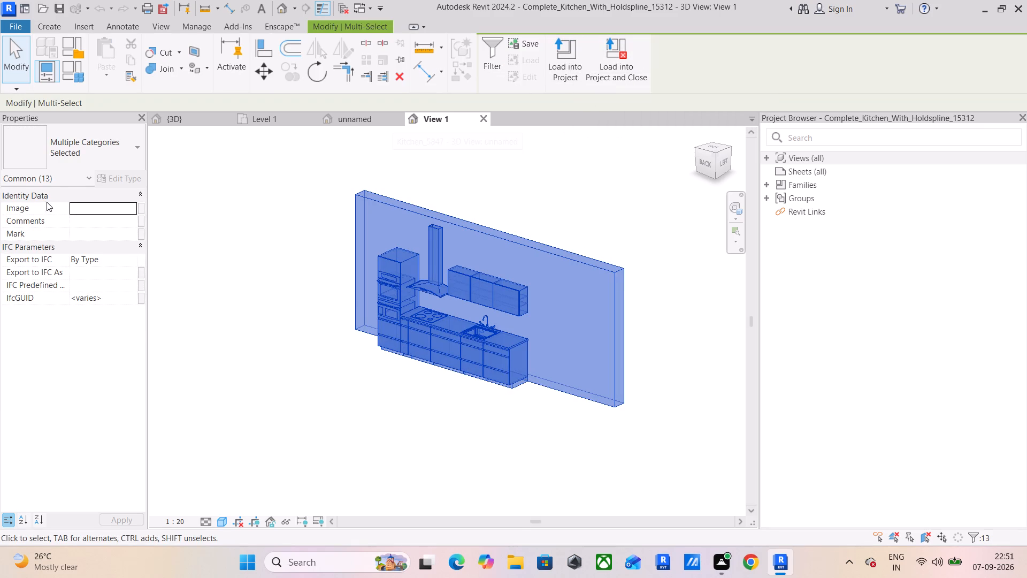
click(501, 44)
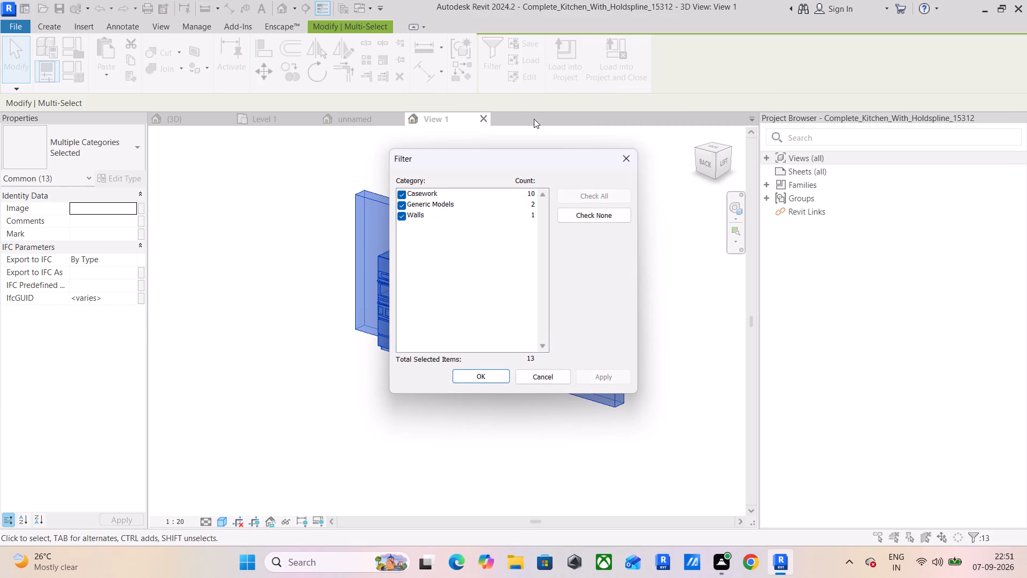
click(403, 214)
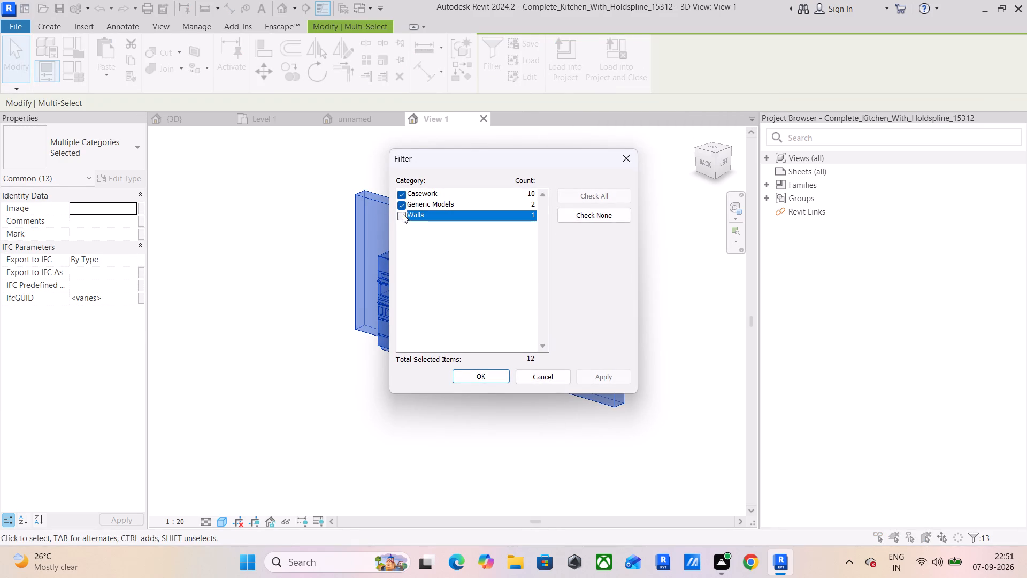
click(492, 386)
click(492, 372)
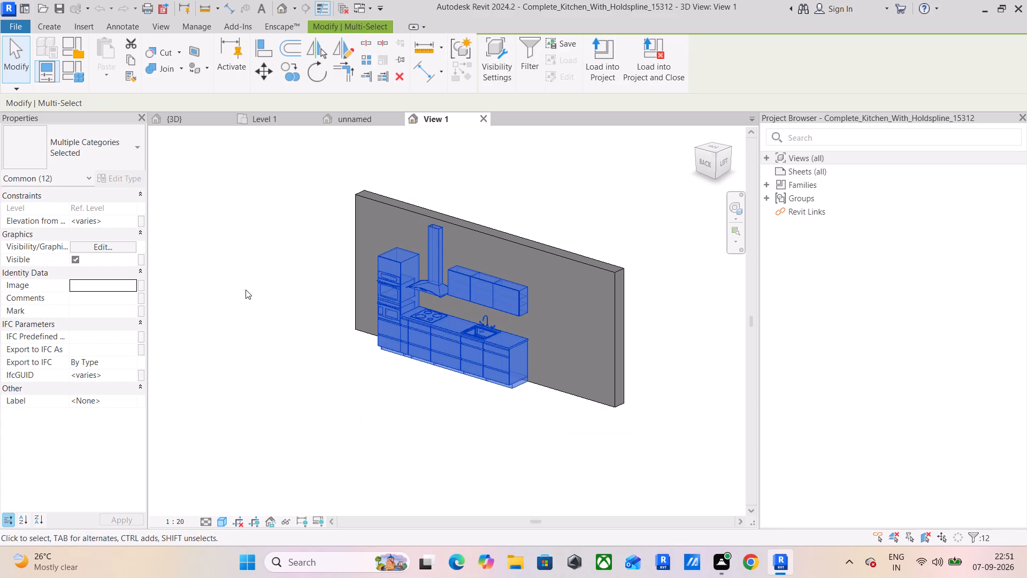
click(117, 219)
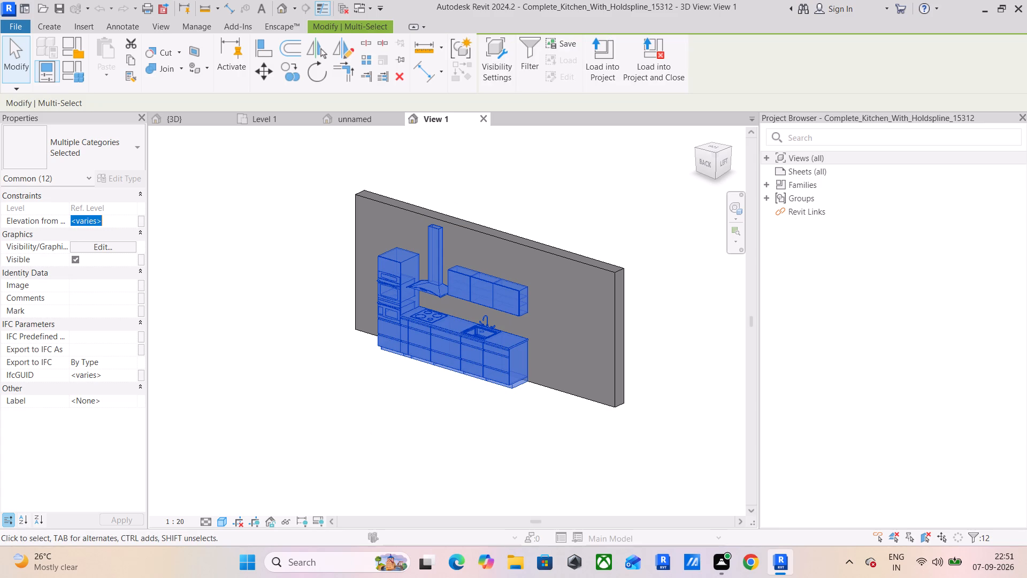
click(127, 245)
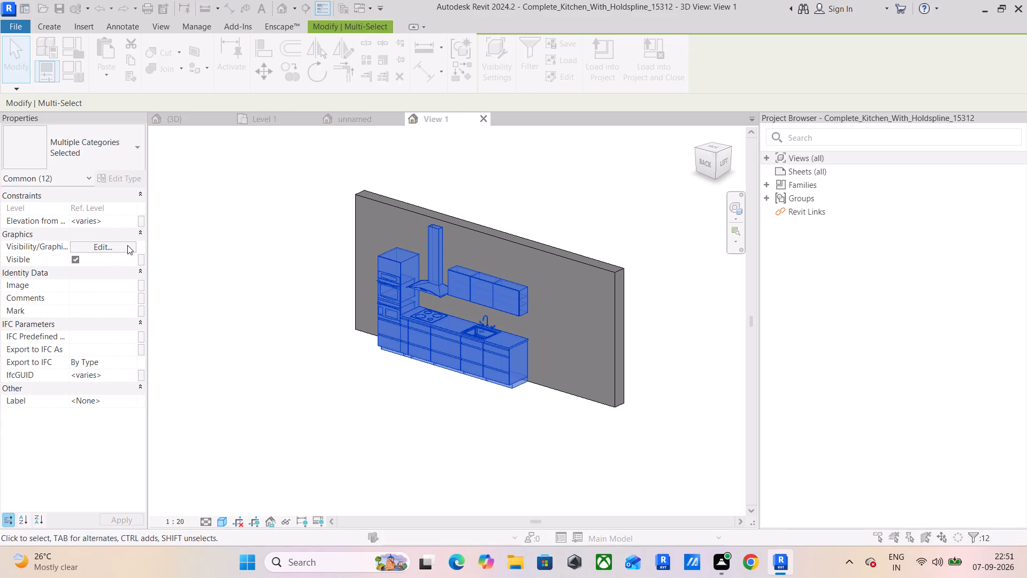
click(420, 344)
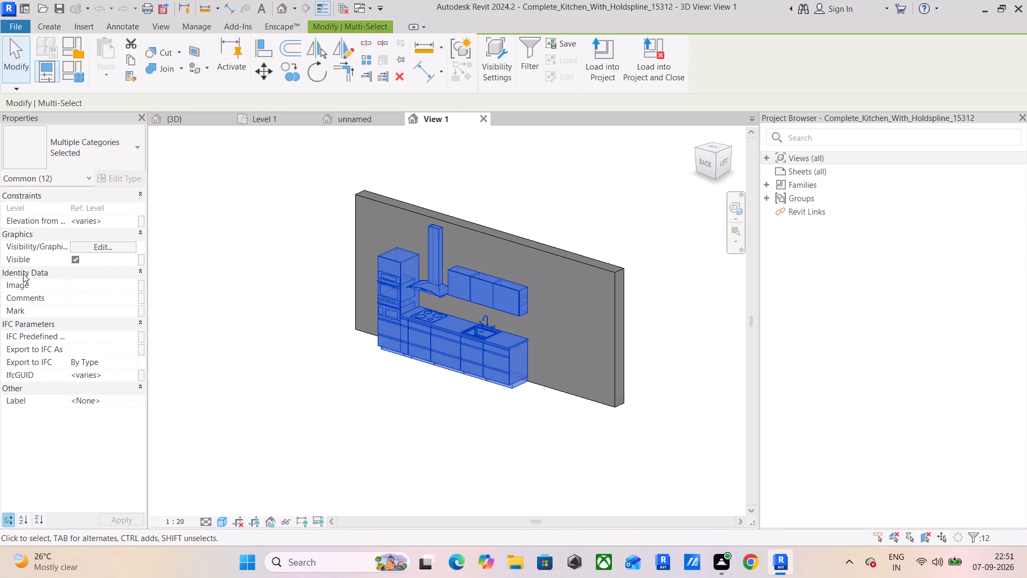
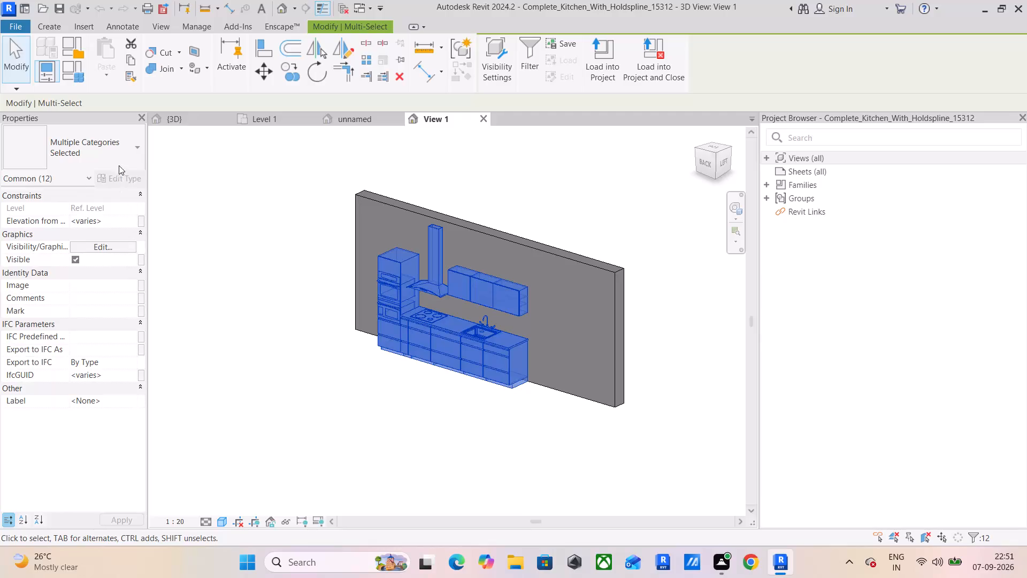
Clear the kitchen component selection and close the Complete_Kitchen_With_Holdspline family view to return to the Level 1 plan.
click(126, 153)
click(135, 137)
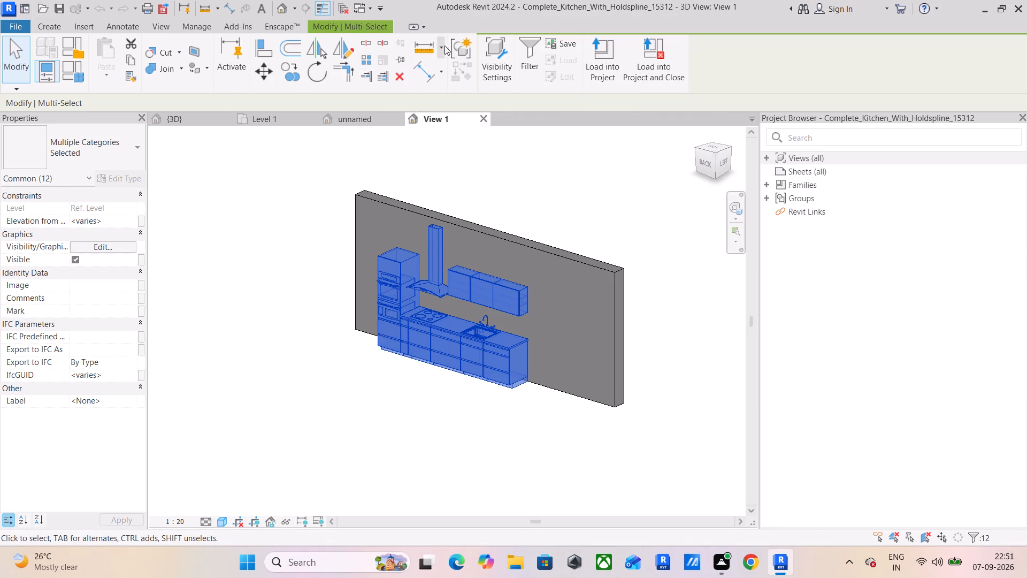
drag(246, 207, 252, 208)
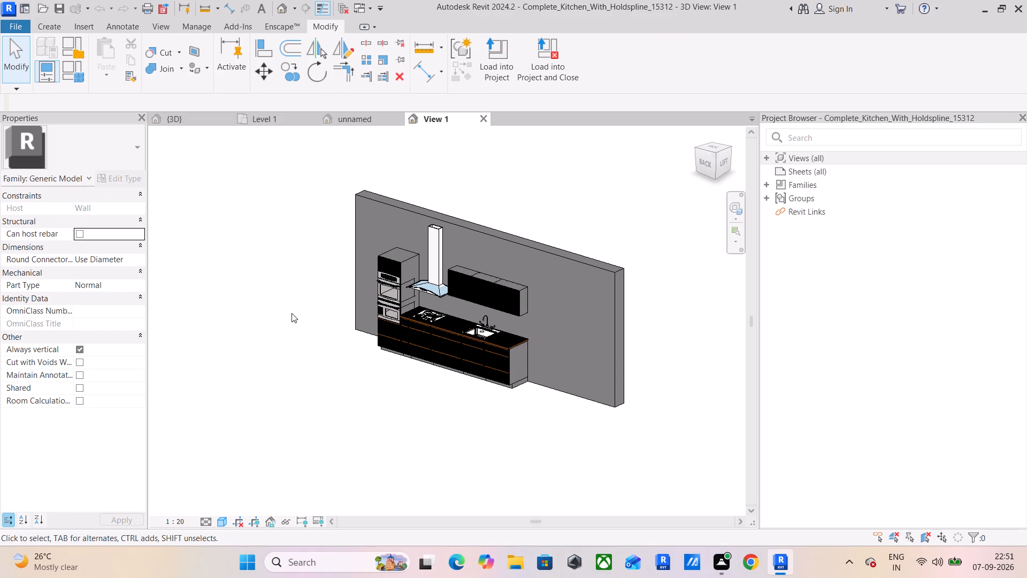
click(479, 118)
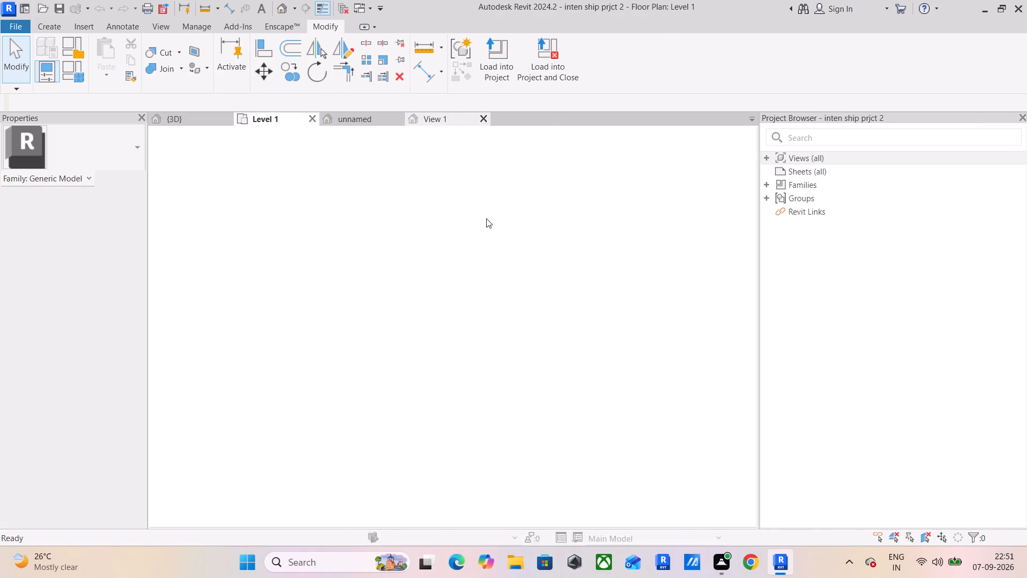
Delete the Complete_Kitchen_With_Holdspline unit from the right-hand apartment in the Level 1 floor plan.
scroll(438, 219, down, 4)
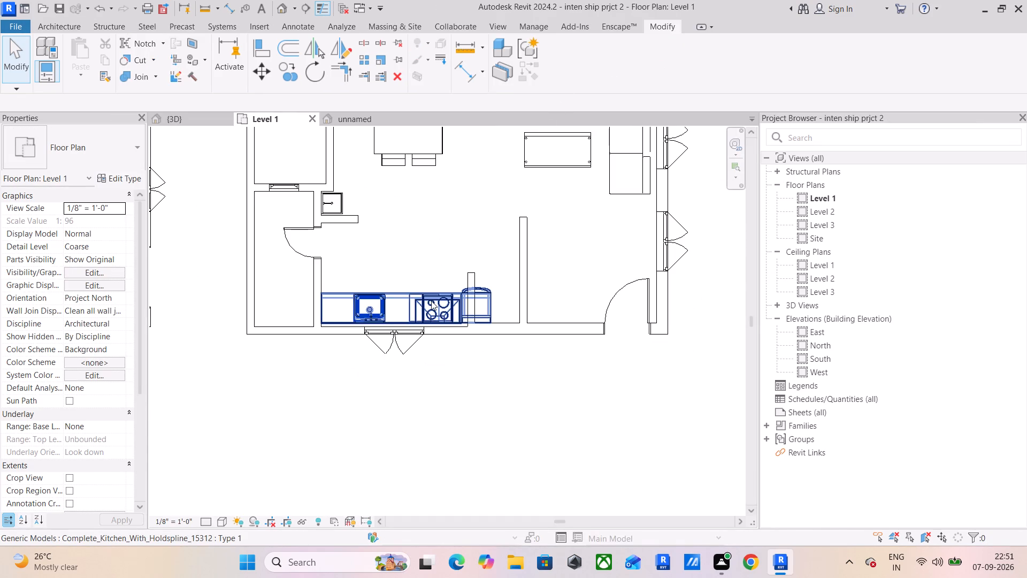
click(431, 301)
key(Delete)
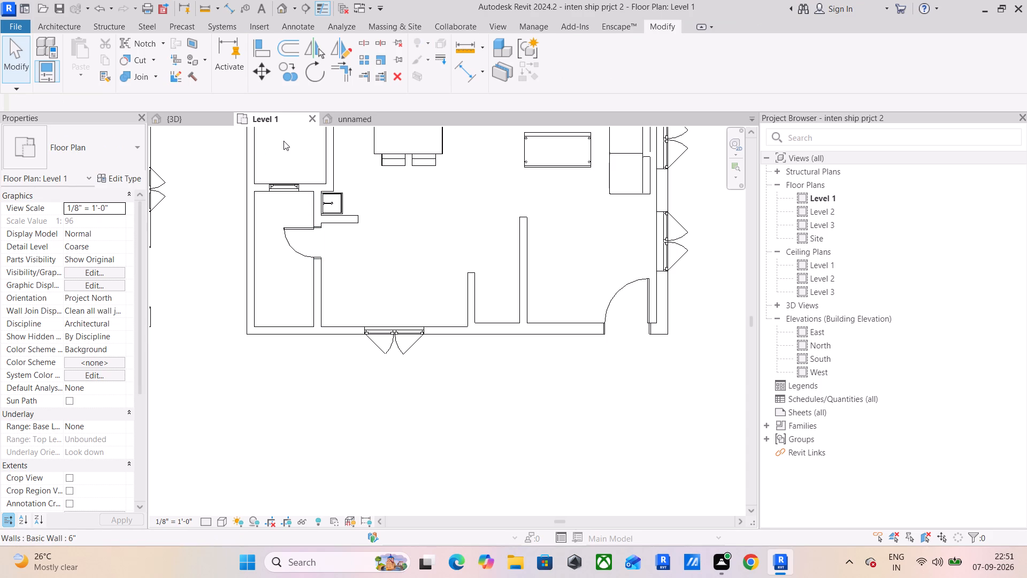
Switch to the {3D} view, face the model from the front, and reset Temporary Hide/Isolate.
scroll(393, 285, down, 2)
middle_drag(398, 278, 470, 290)
scroll(473, 283, down, 3)
middle_drag(476, 280, 568, 323)
scroll(569, 323, down, 2)
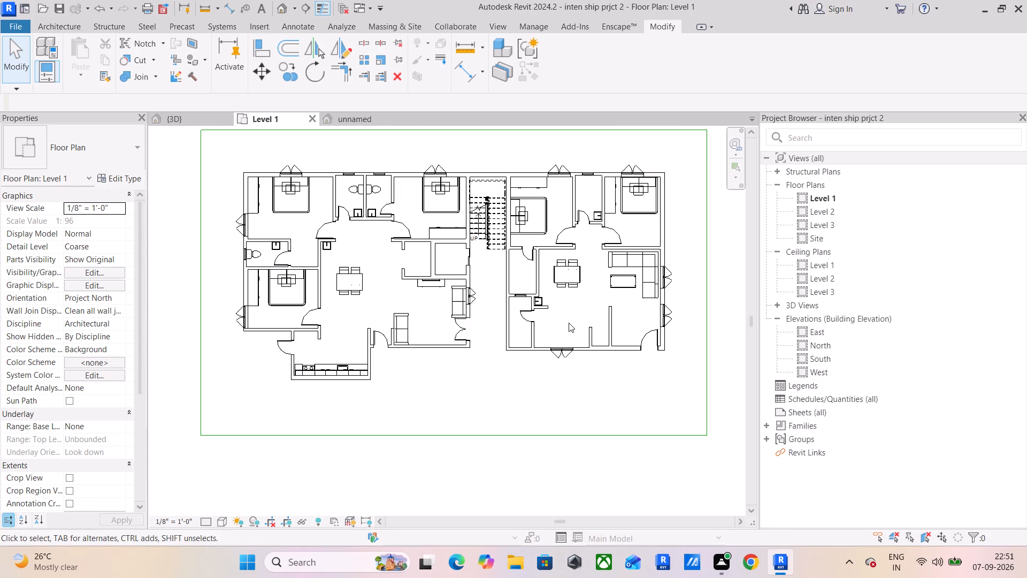
scroll(495, 317, up, 1)
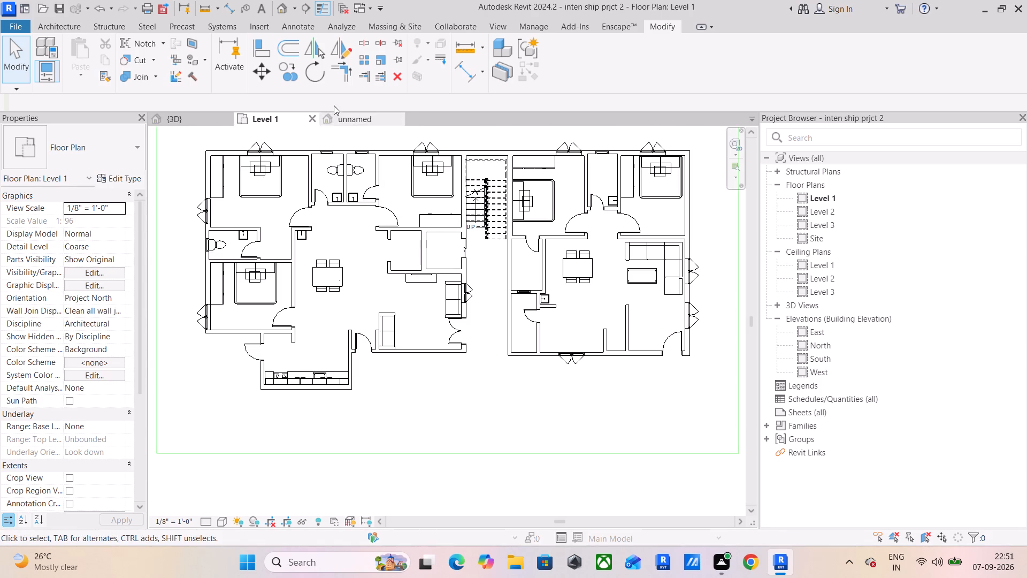
click(204, 115)
scroll(494, 241, down, 5)
middle_drag(508, 271, 498, 266)
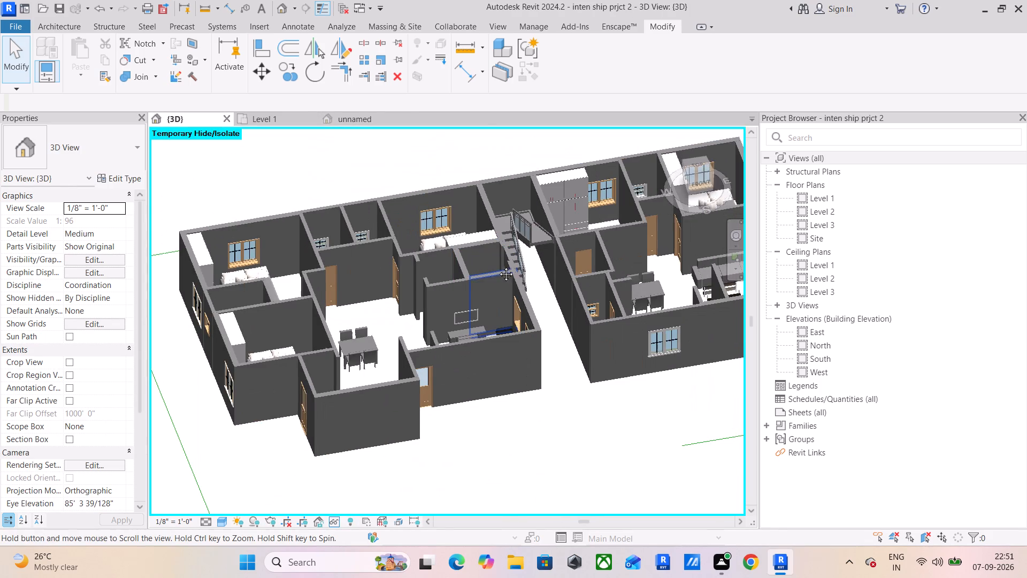
middle_drag(498, 266, 475, 256)
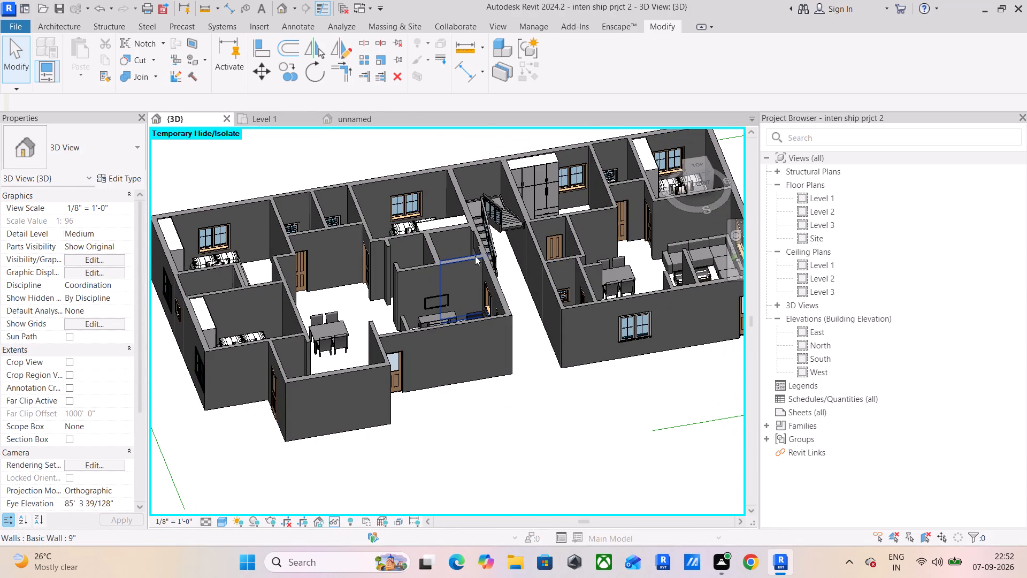
click(703, 181)
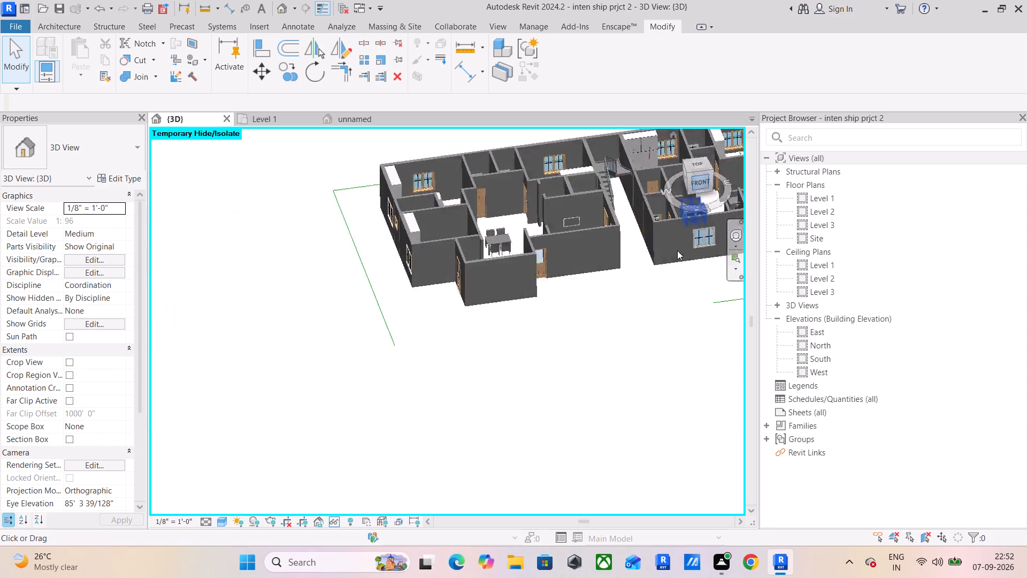
scroll(434, 305, up, 8)
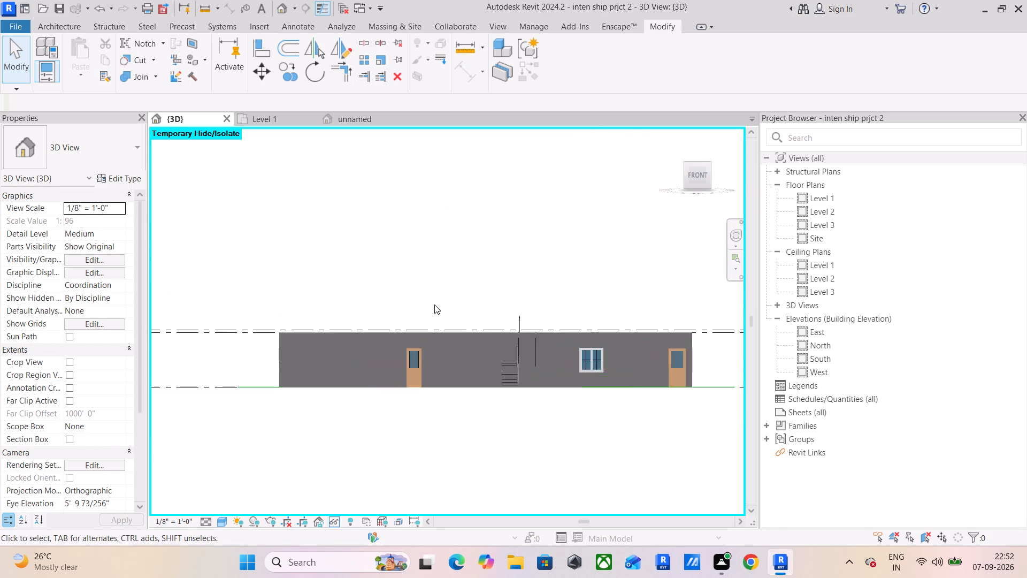
scroll(434, 305, up, 2)
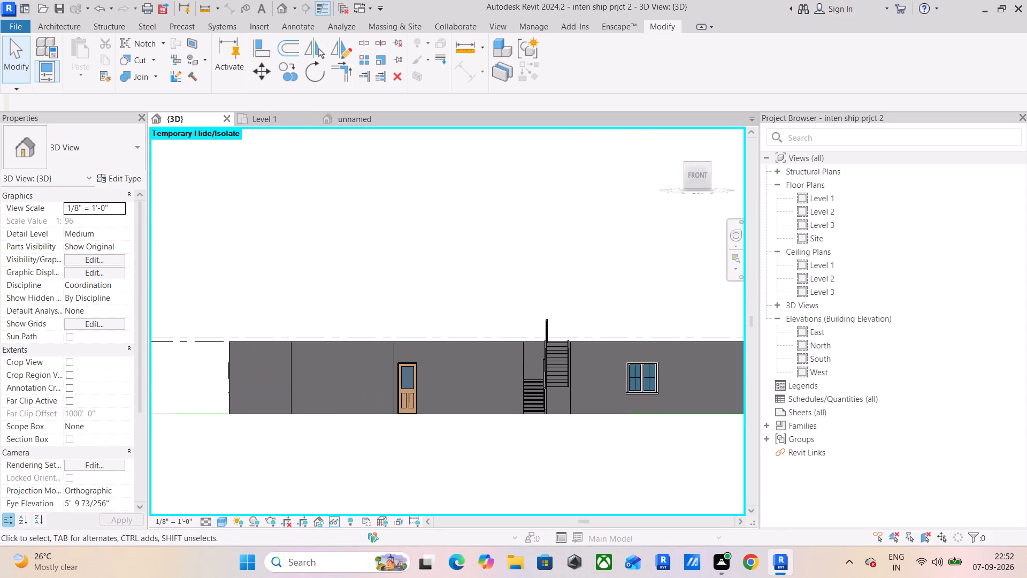
click(334, 519)
click(352, 501)
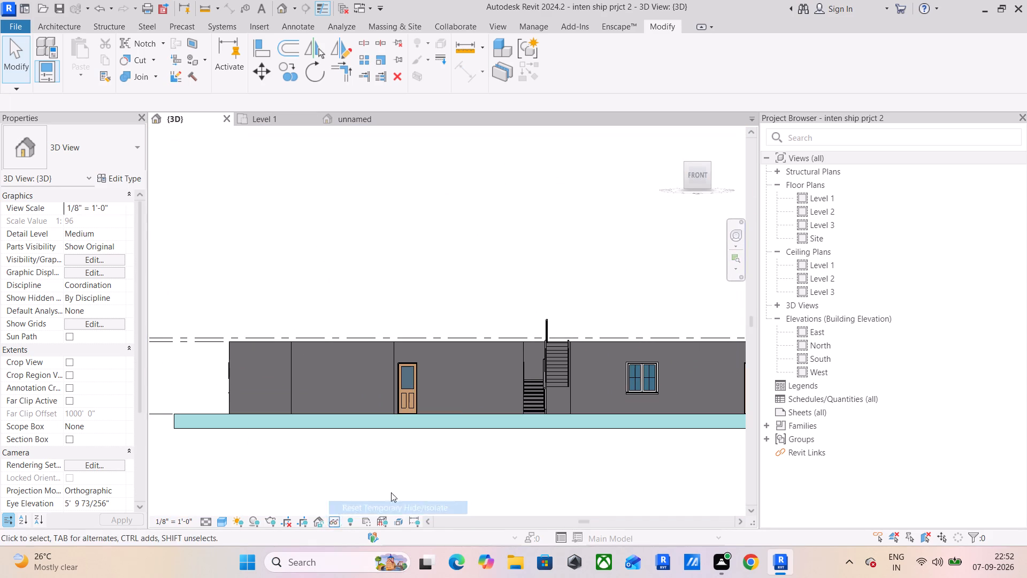
In the Level 1 plan, sketch a non-sloping rectangular roof footprint about 37' 1 1/2" deep around both apartments, keeping the roof on Level 1.
scroll(365, 430, down, 2)
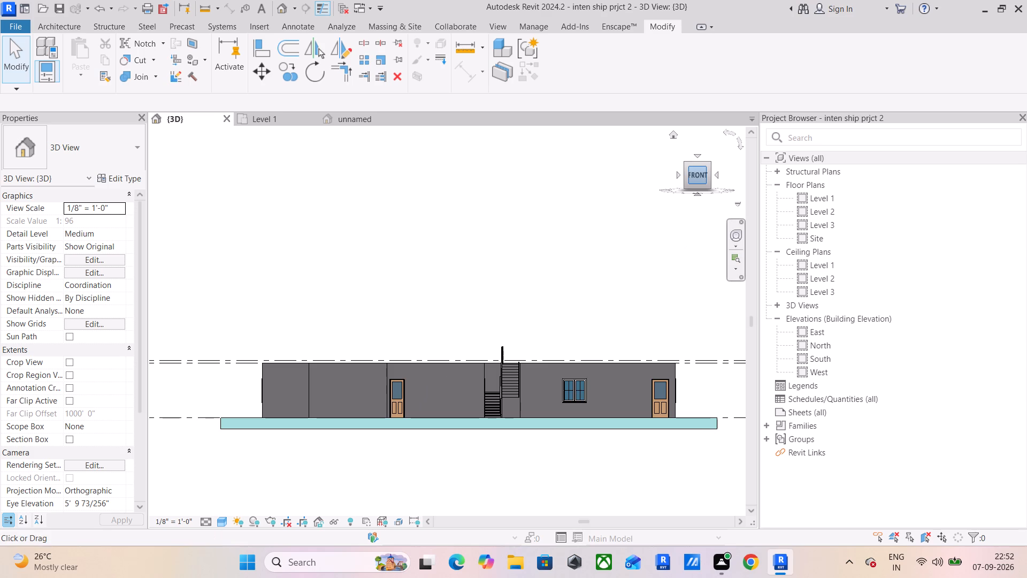
shift+middle_drag(412, 229, 423, 259)
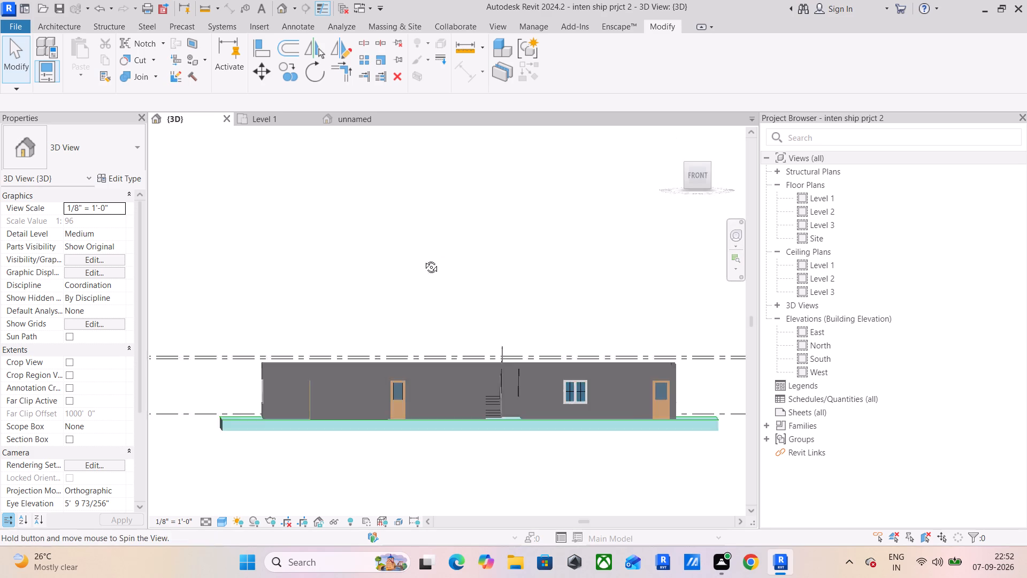
shift+middle_drag(423, 259, 426, 341)
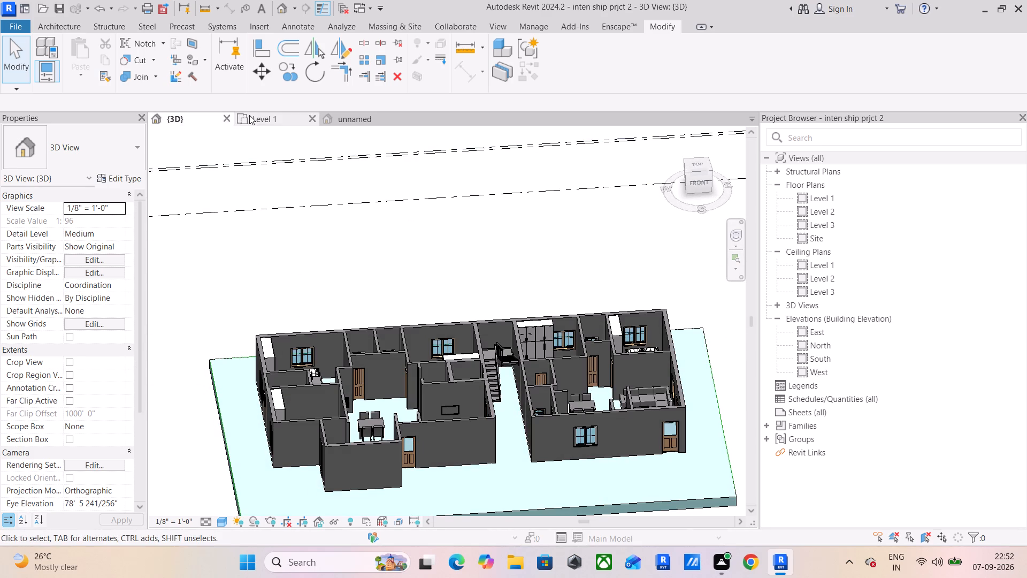
click(251, 115)
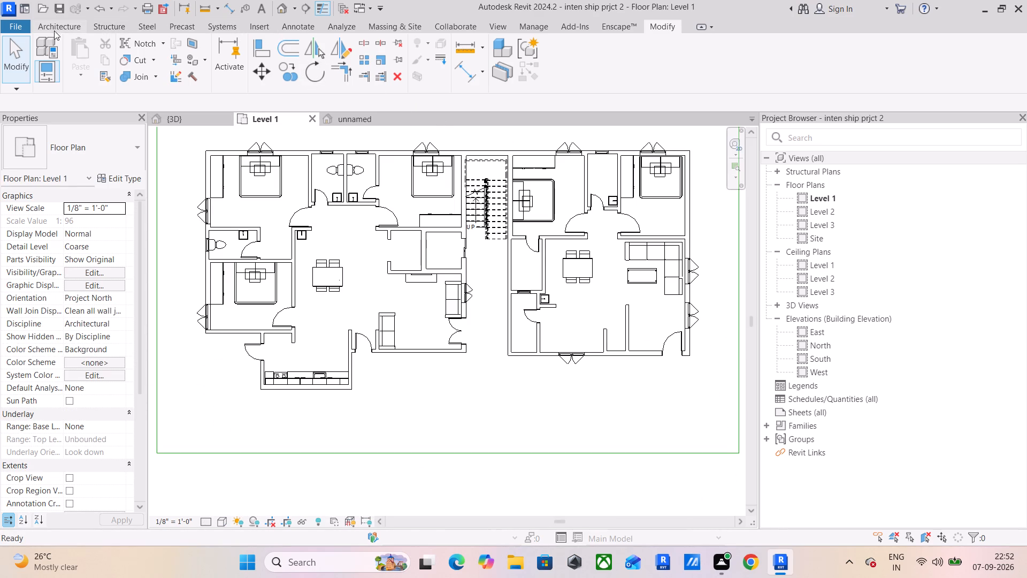
click(53, 31)
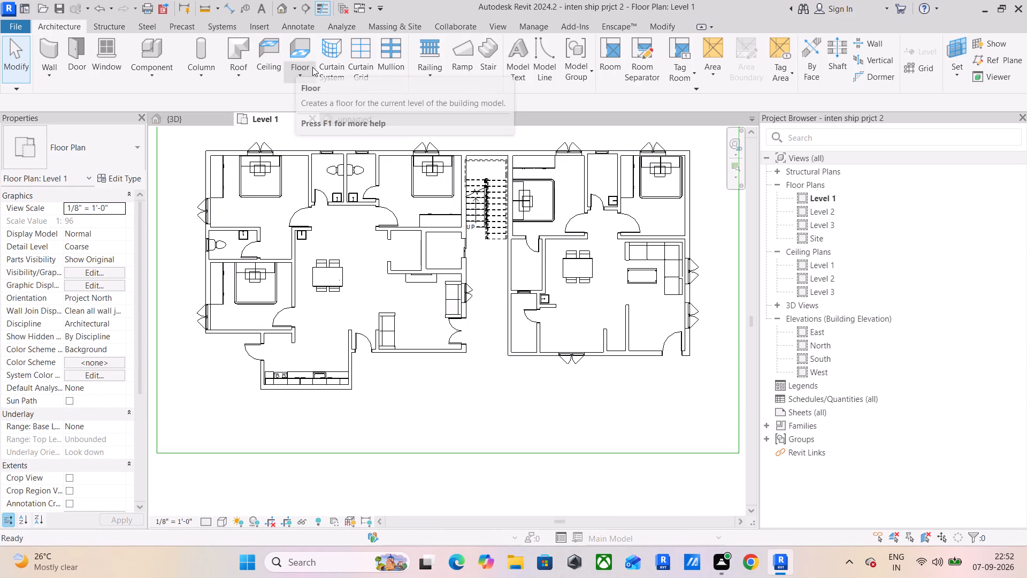
click(244, 74)
click(244, 96)
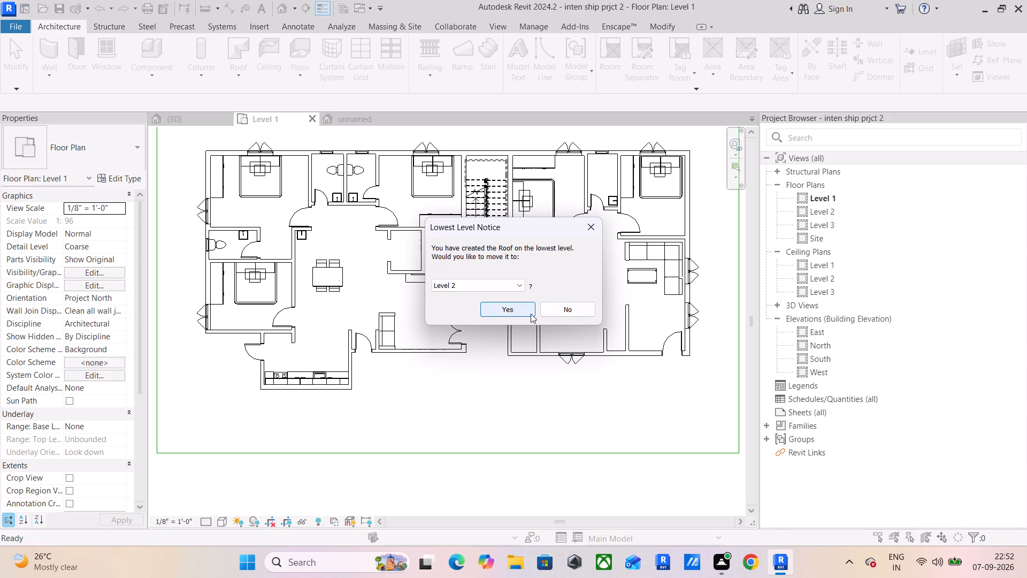
click(566, 309)
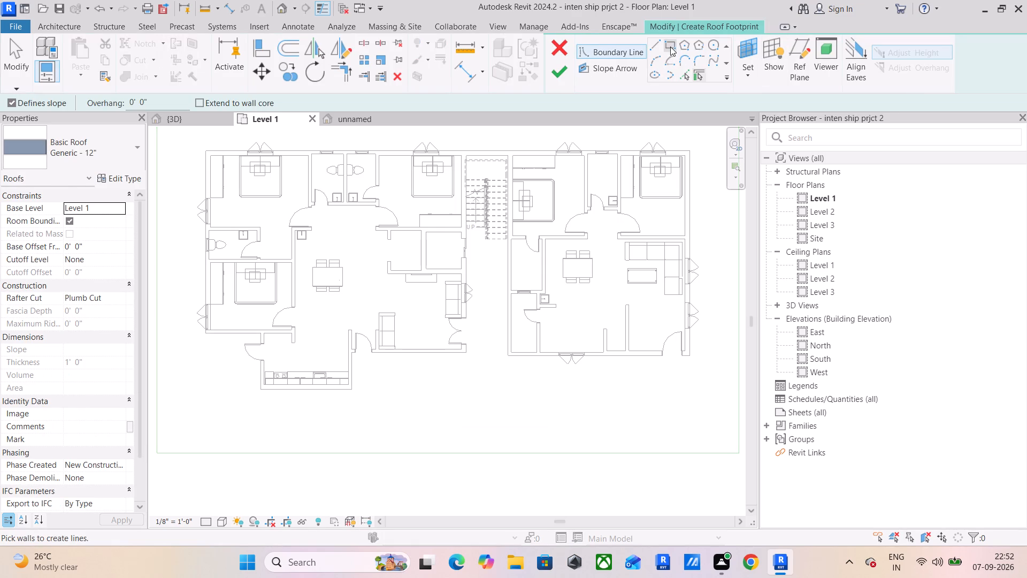
click(672, 45)
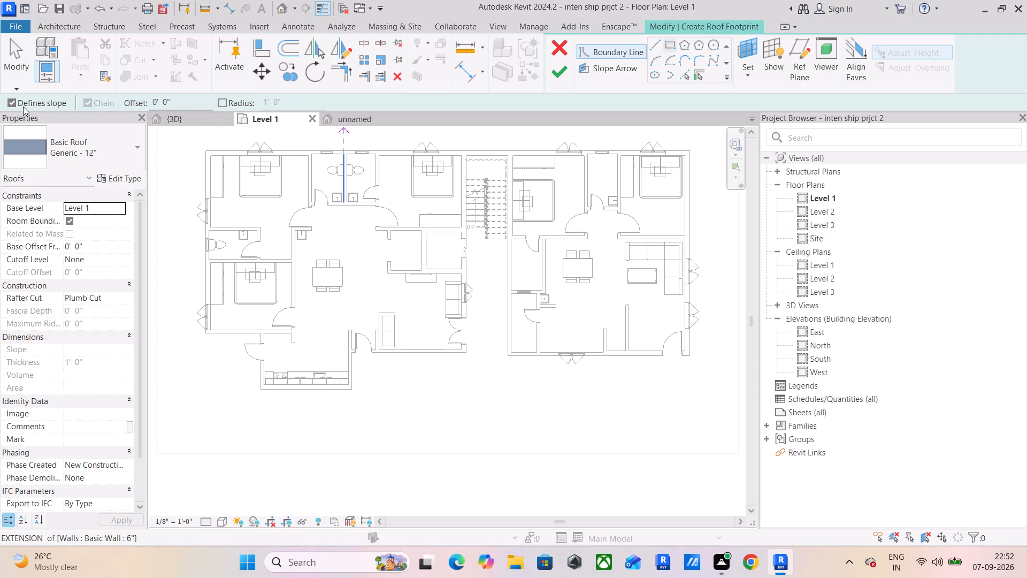
click(22, 105)
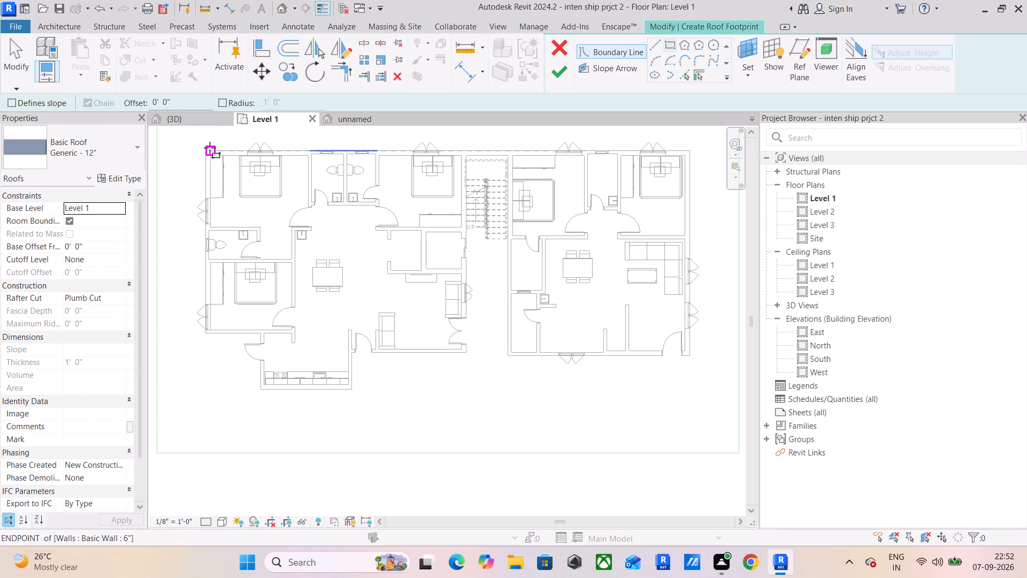
click(210, 148)
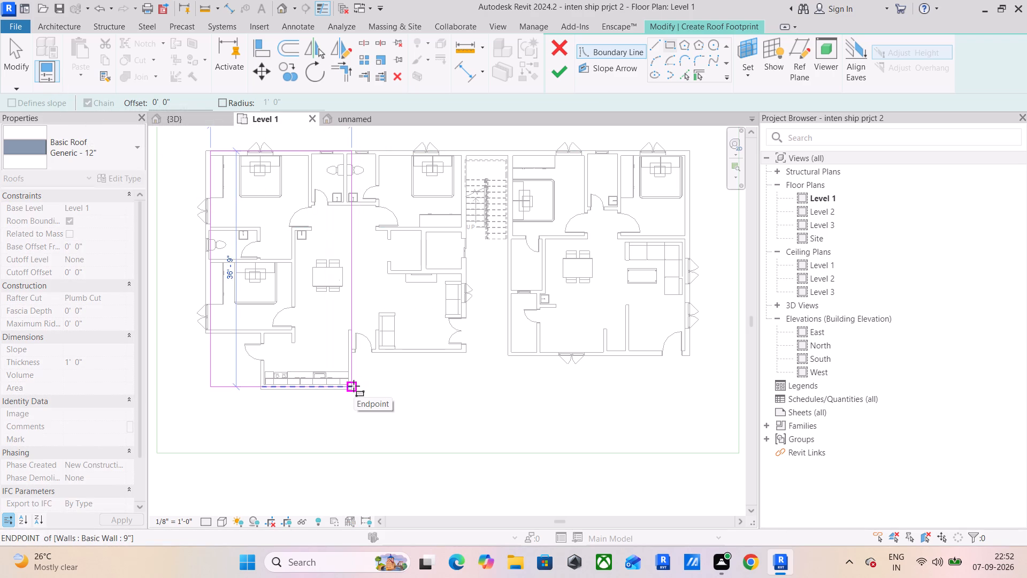
key(Escape)
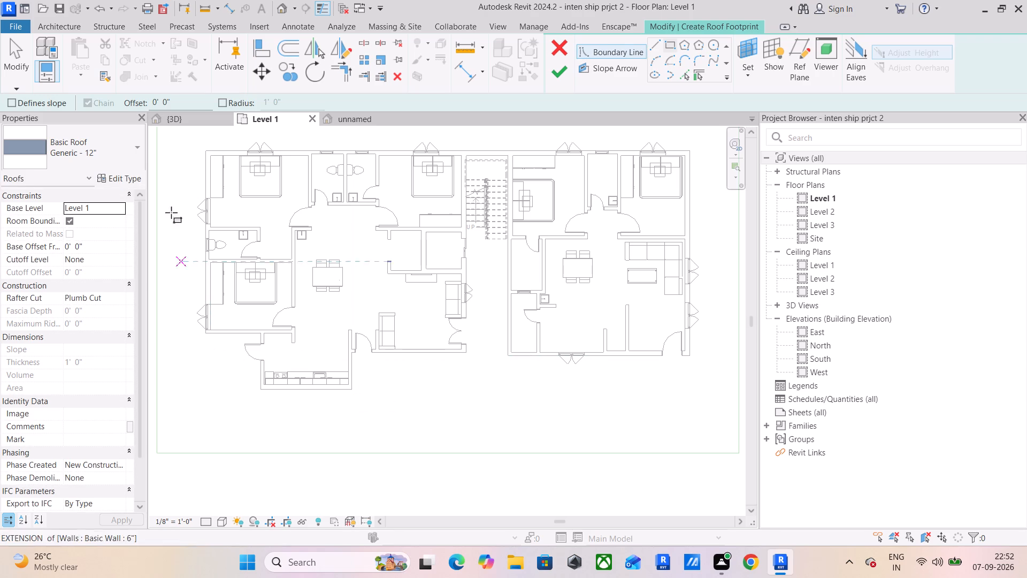
click(207, 149)
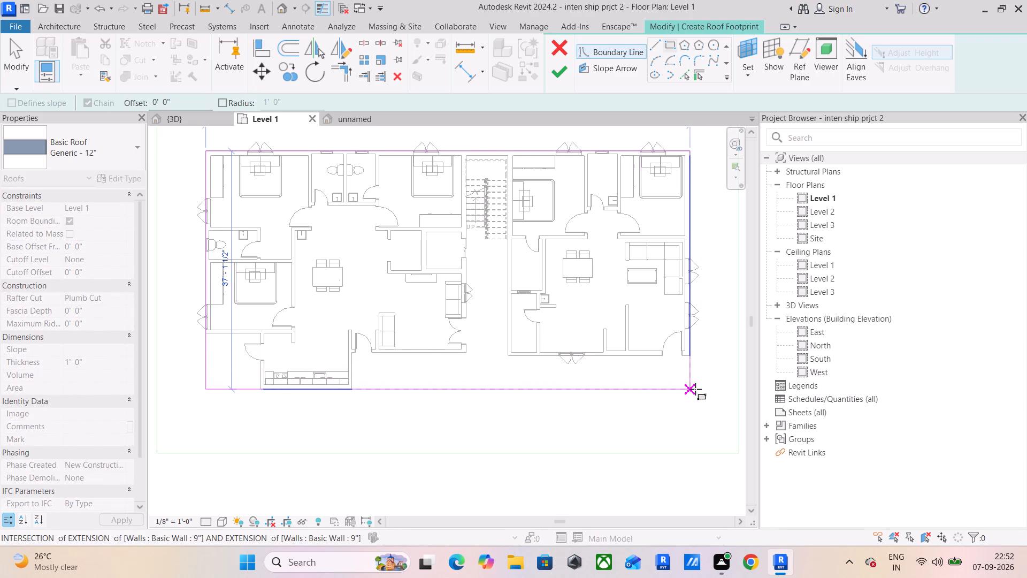
click(695, 389)
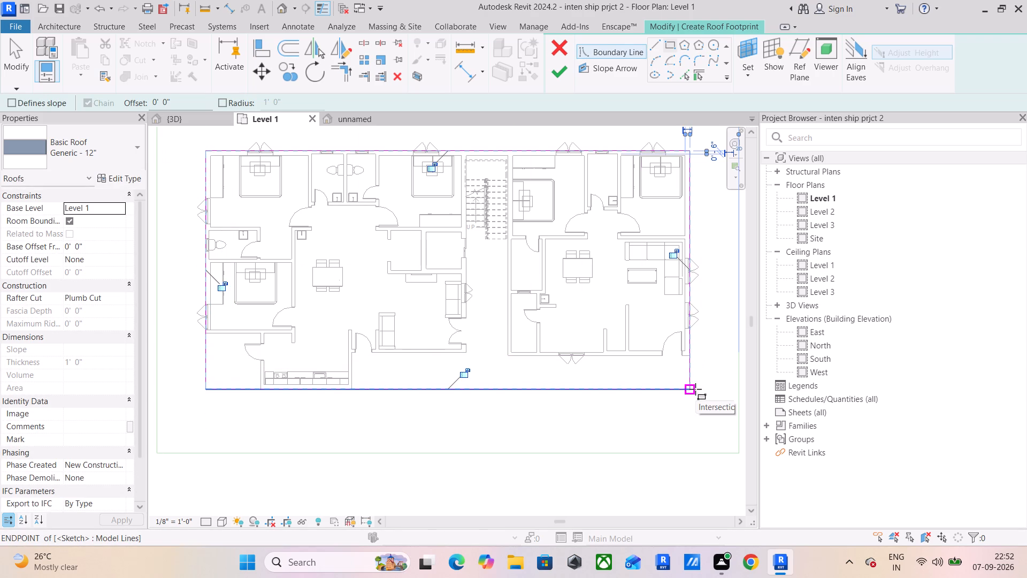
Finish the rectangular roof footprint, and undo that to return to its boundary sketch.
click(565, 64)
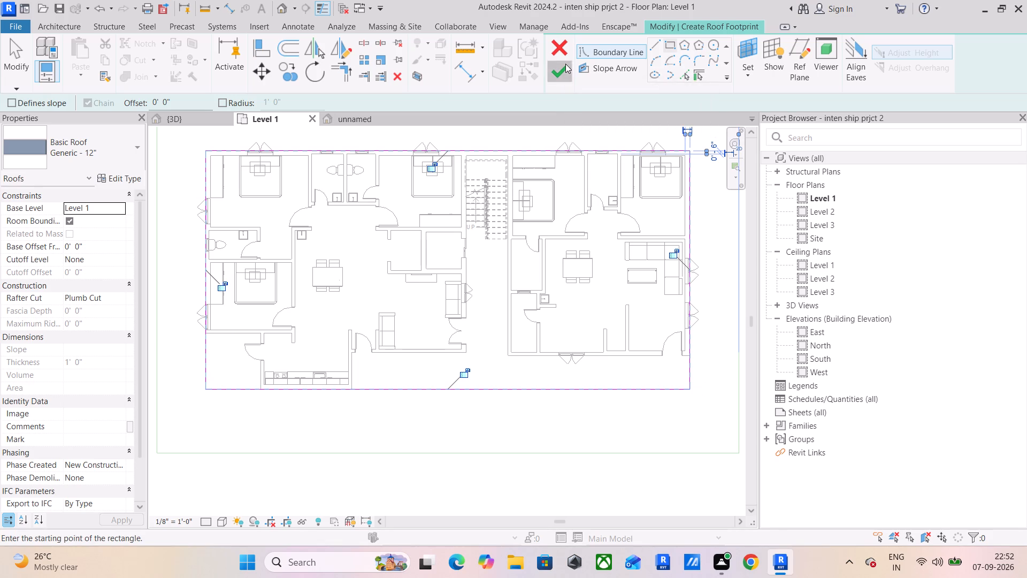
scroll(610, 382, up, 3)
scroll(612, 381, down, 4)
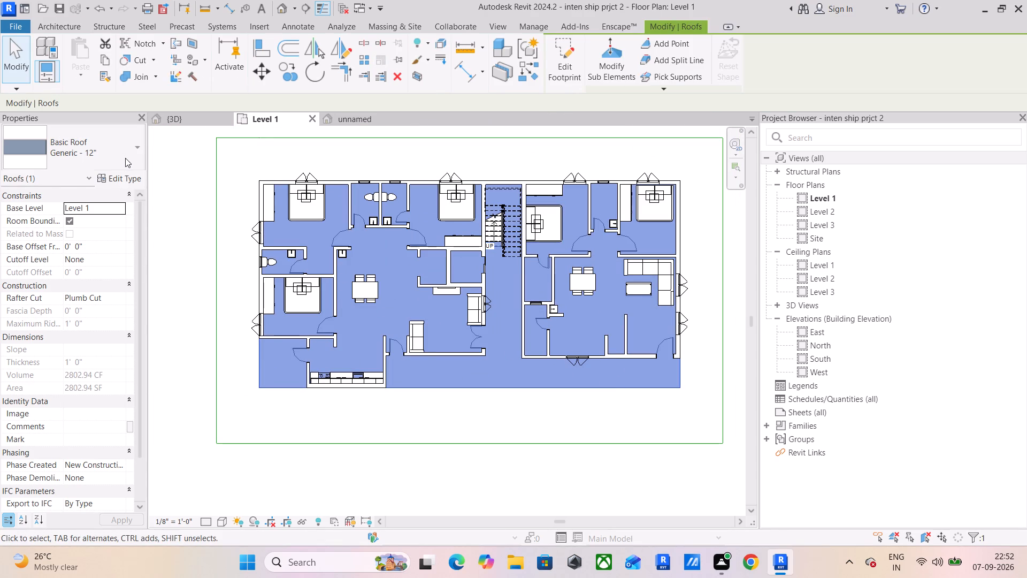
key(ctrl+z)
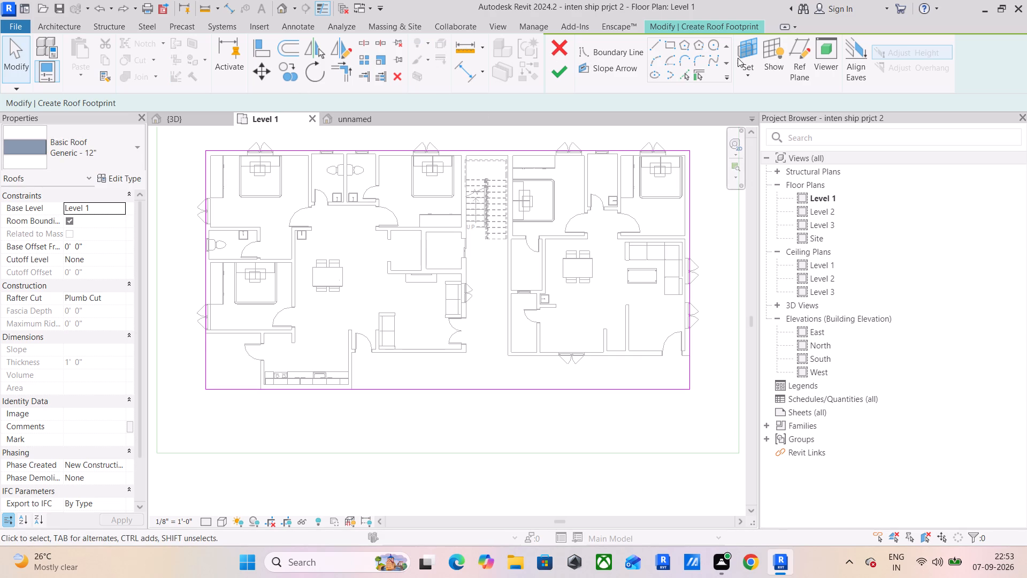
Draw roof boundary lines about 8' 6 1/2" from the bedroom's outer corner to the kitchen wall and along that wall to the rectangle's lower edge.
click(658, 43)
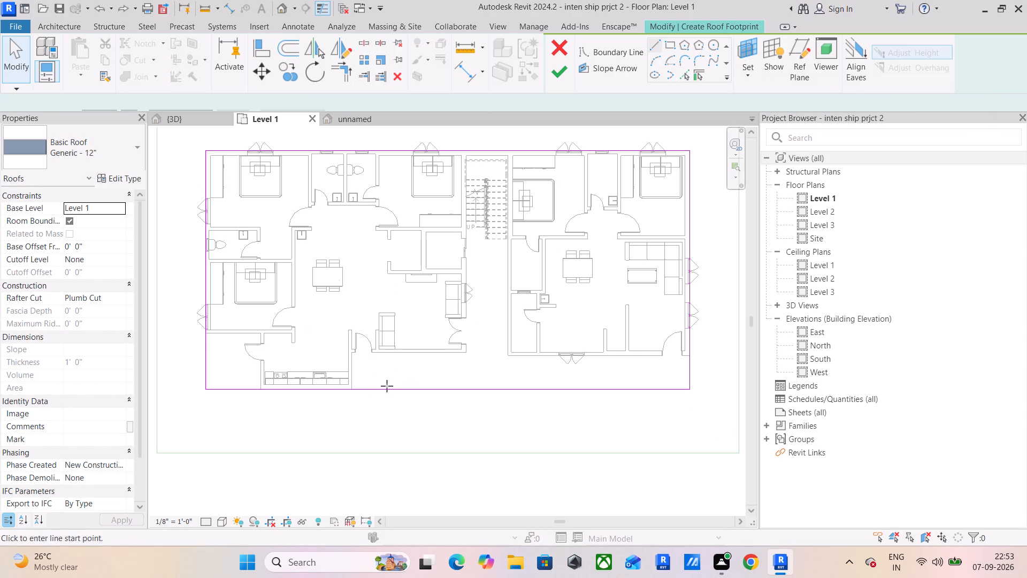
scroll(289, 370, up, 5)
middle_drag(249, 341, 411, 337)
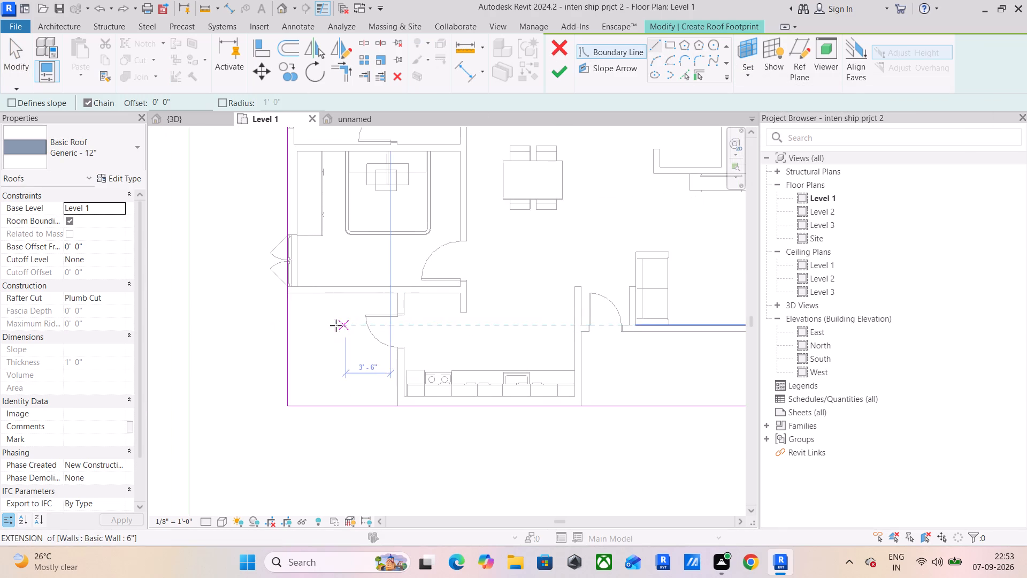
click(290, 295)
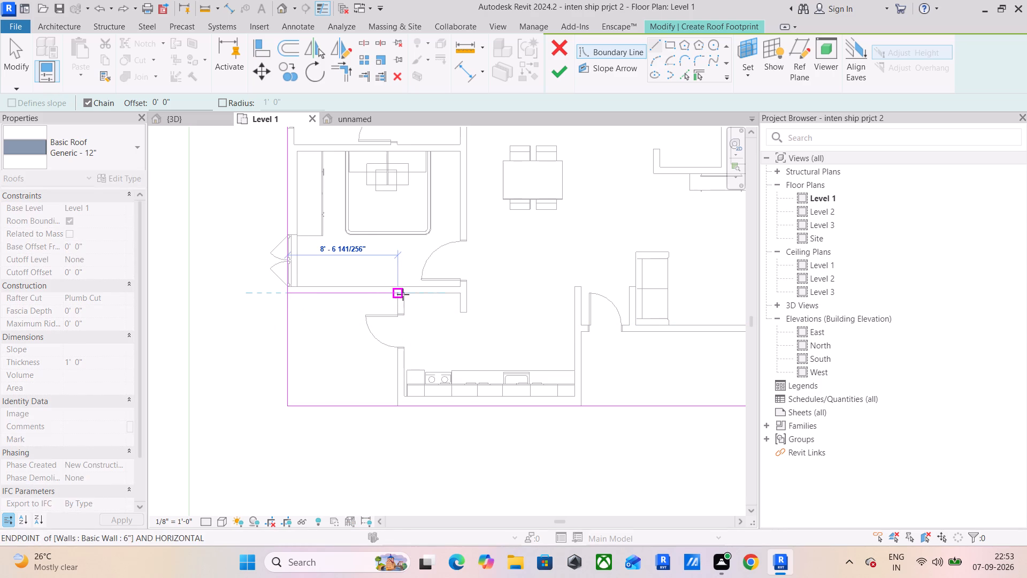
click(403, 294)
click(397, 406)
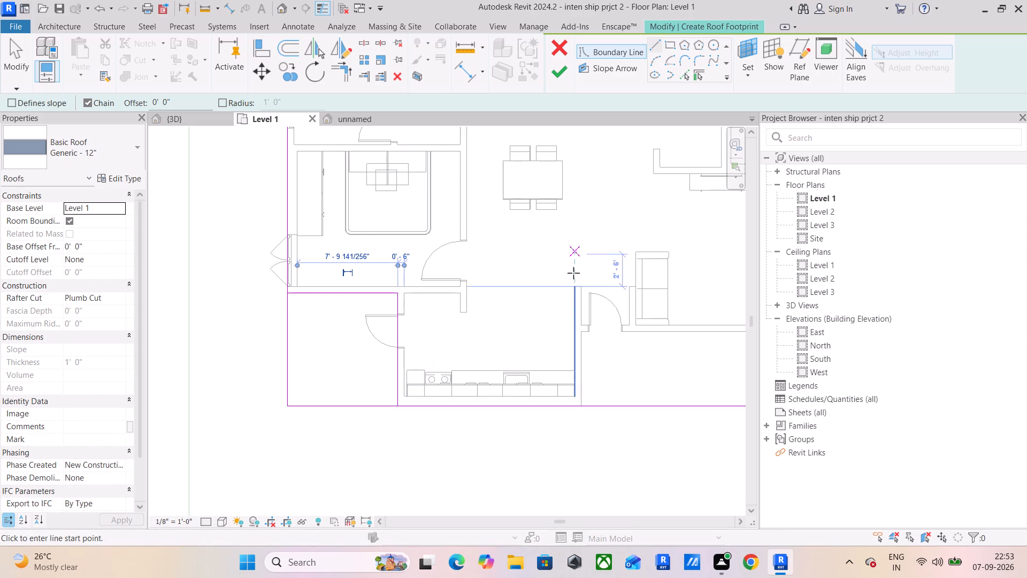
Draw roof boundary lines up the kitchen's outer wall, about 17' 10 1/2" along the living room wall, and up the stairwell side to the rectangle's upper edge.
middle_drag(590, 293, 165, 292)
scroll(284, 297, down, 2)
middle_drag(325, 324, 420, 349)
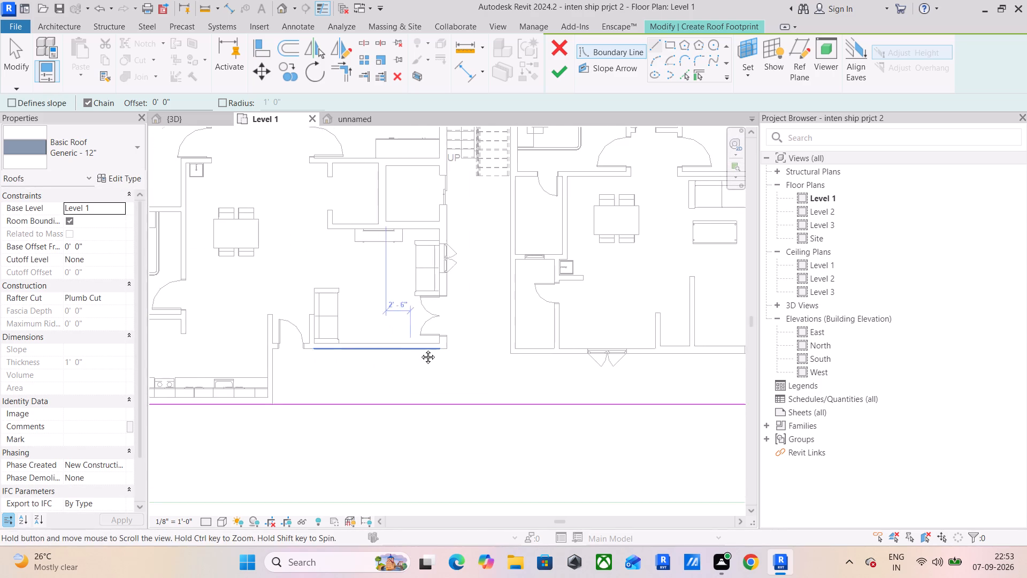
middle_drag(420, 349, 421, 349)
scroll(292, 403, up, 4)
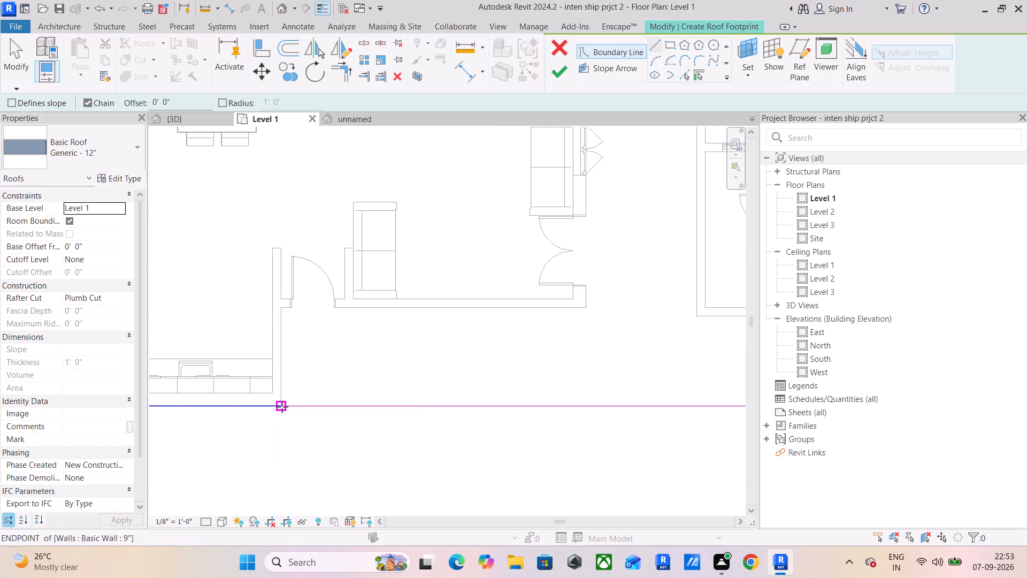
click(279, 407)
click(284, 310)
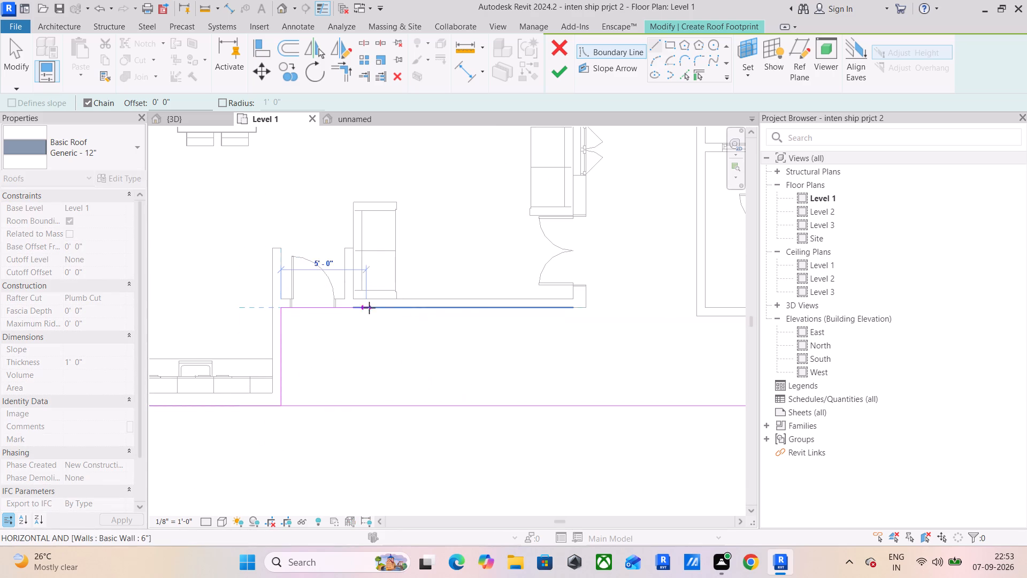
click(590, 310)
middle_drag(627, 182, 635, 408)
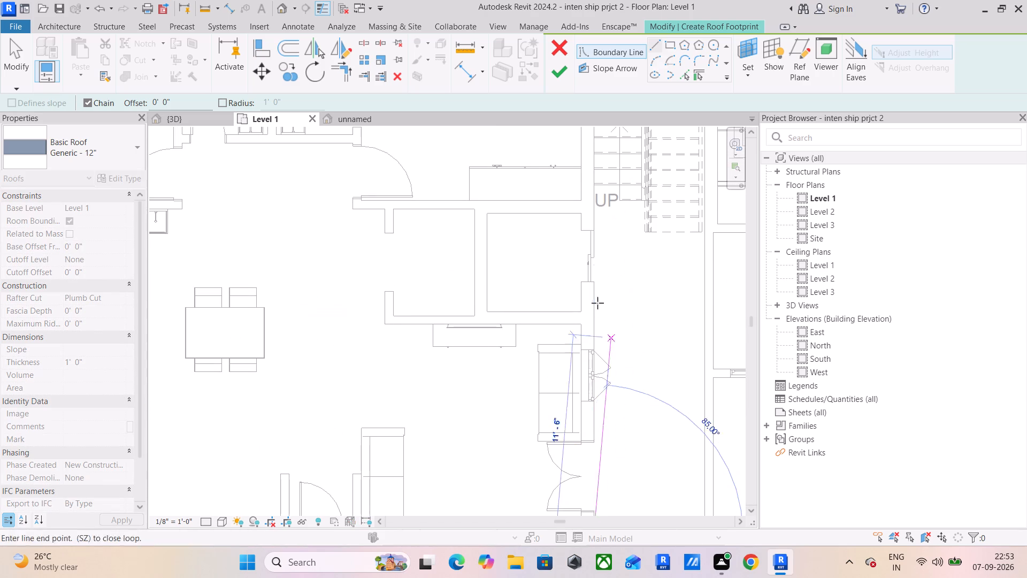
scroll(601, 201, down, 4)
middle_drag(602, 205, 609, 344)
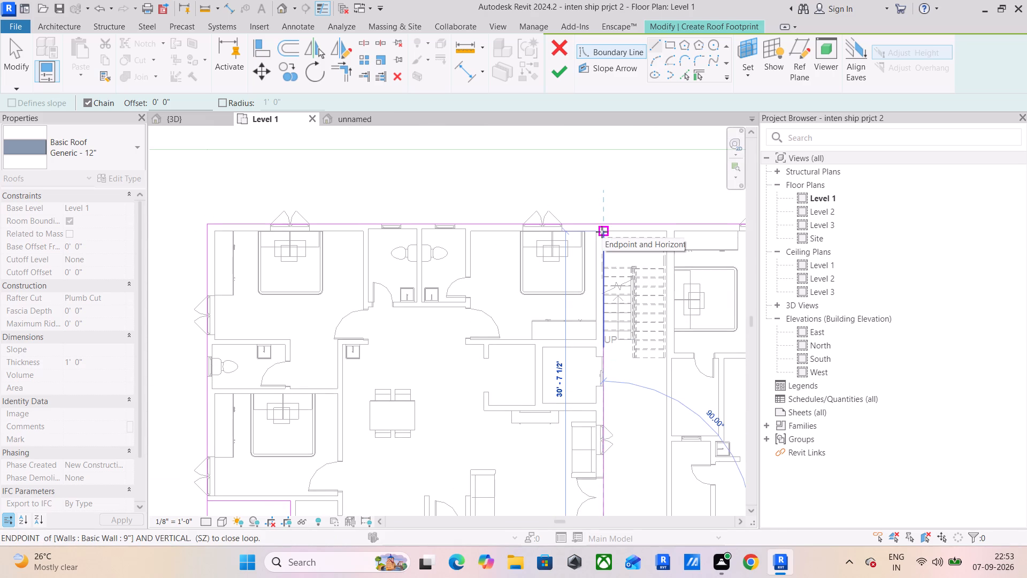
click(603, 223)
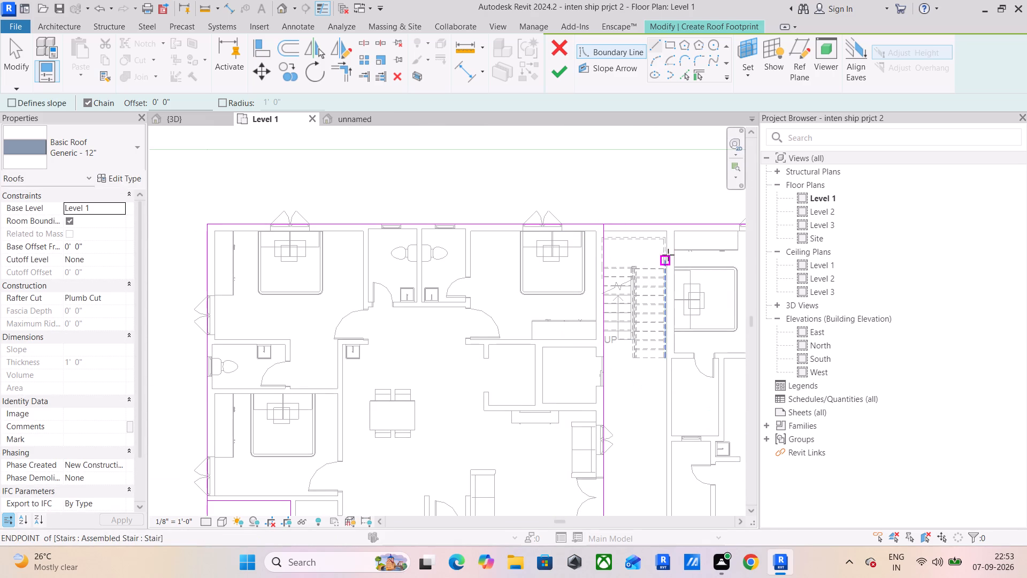
Draw roof boundary lines about 32' down the second apartment's stairwell-side wall and along its lower outer wall to the rectangle's far side edge.
click(661, 225)
middle_drag(661, 522, 608, 237)
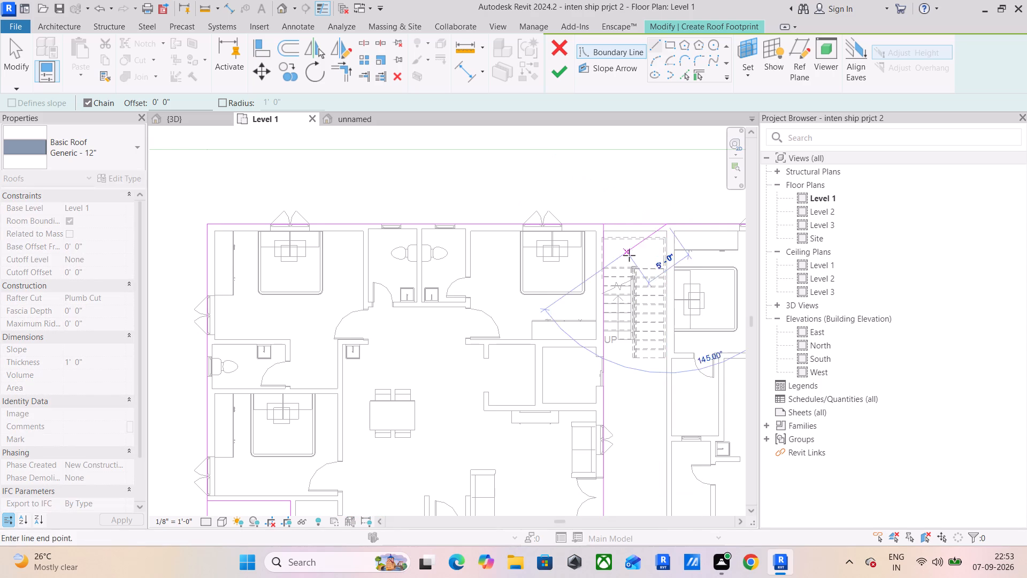
middle_drag(639, 276, 602, 111)
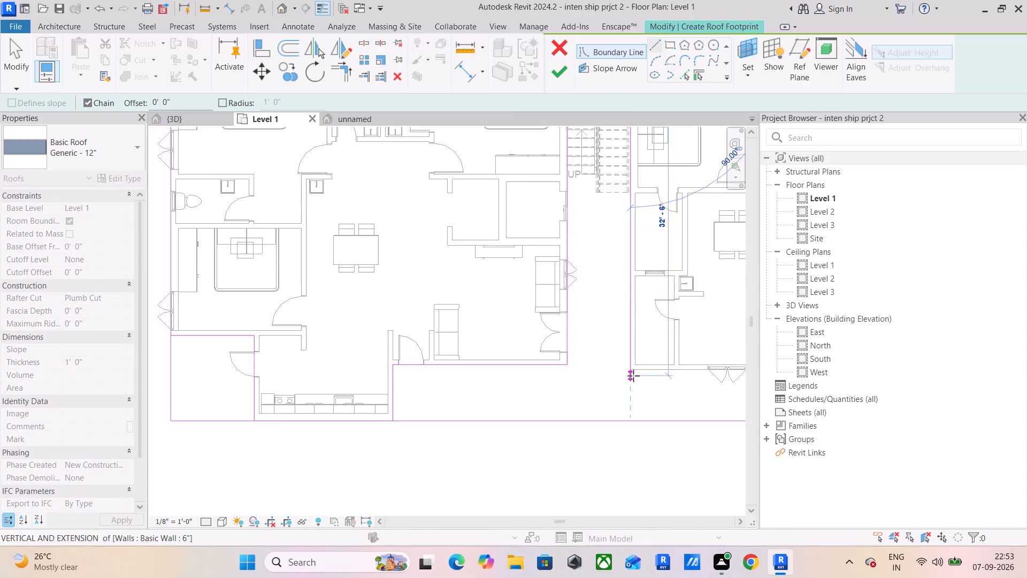
click(635, 372)
middle_drag(686, 372, 198, 337)
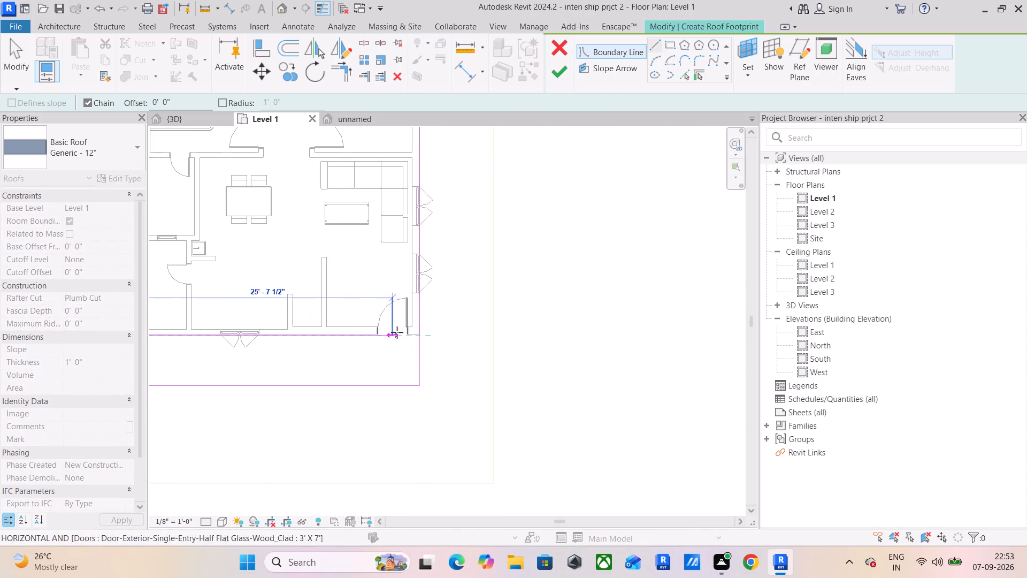
click(423, 333)
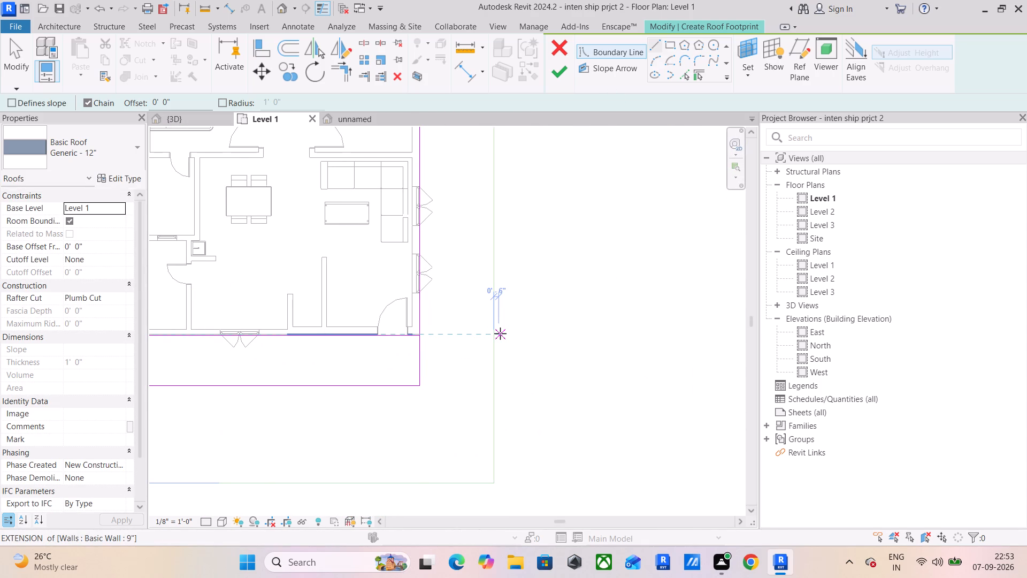
key(Escape)
key(Escape)
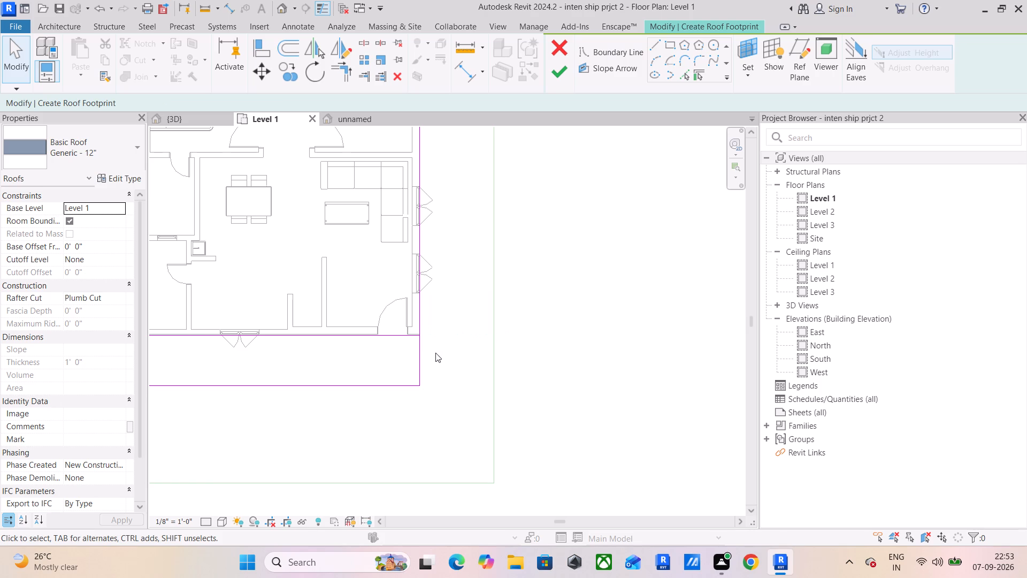
Trim the rectangle's far side edge to the second apartment's lower wall line, and its lower edge to the first apartment's kitchen wall line.
click(334, 66)
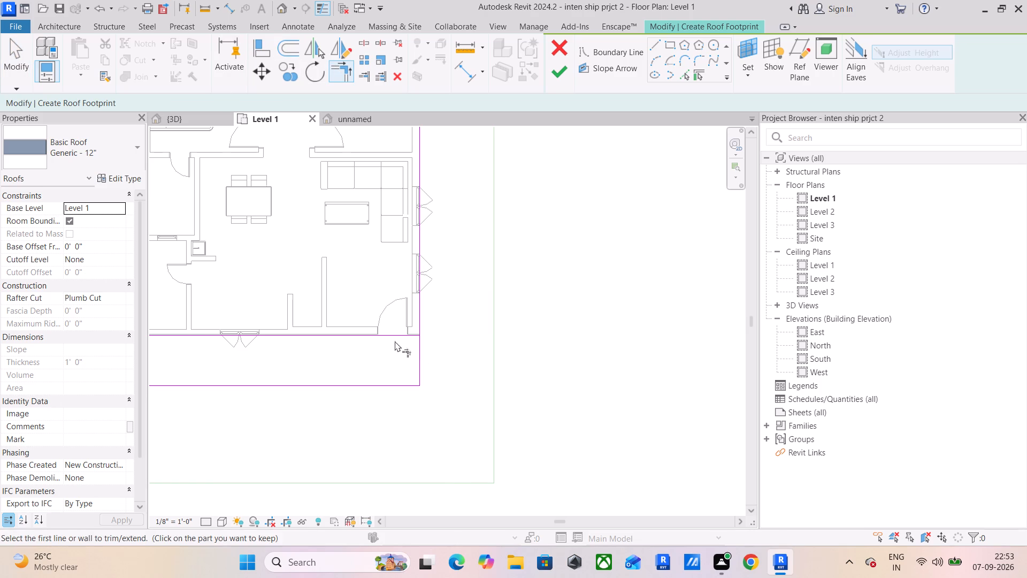
click(400, 334)
click(414, 350)
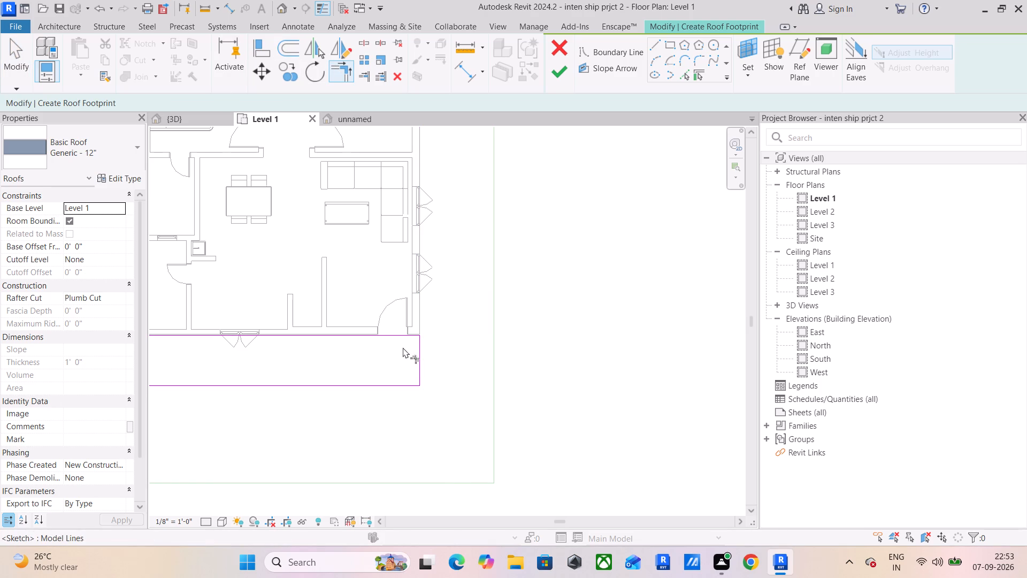
key(ctrl+z)
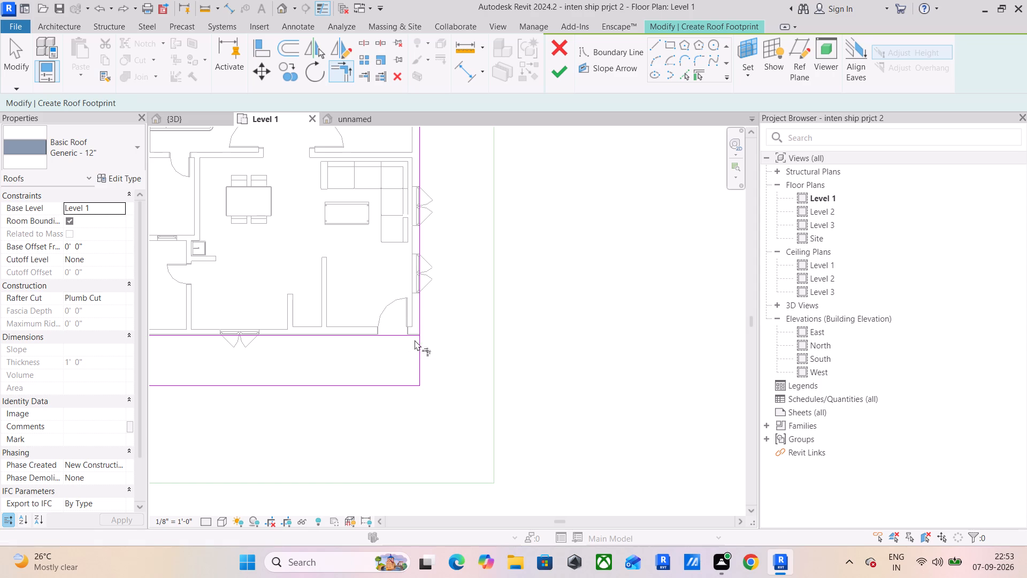
click(421, 316)
click(385, 337)
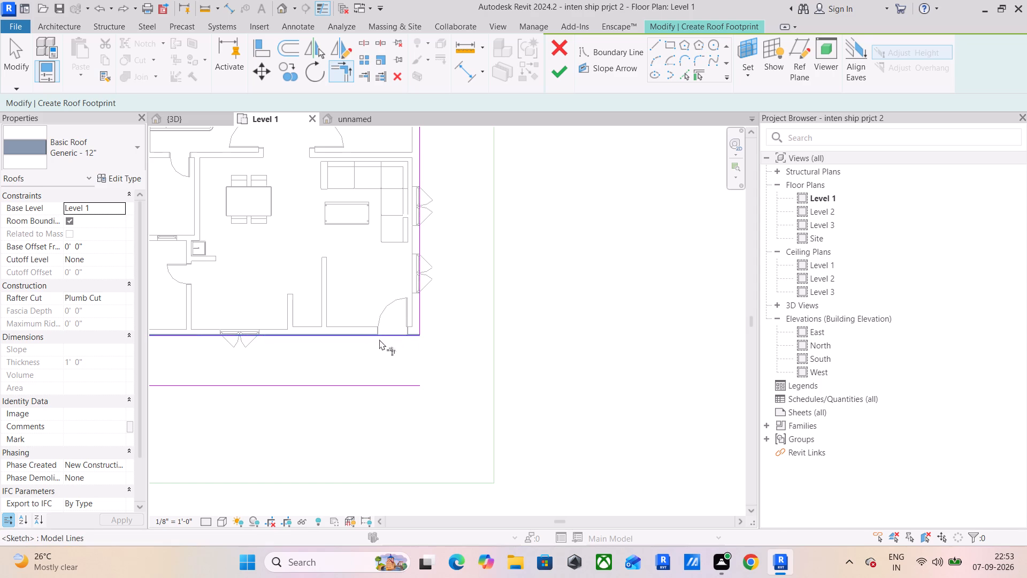
middle_drag(354, 369, 670, 367)
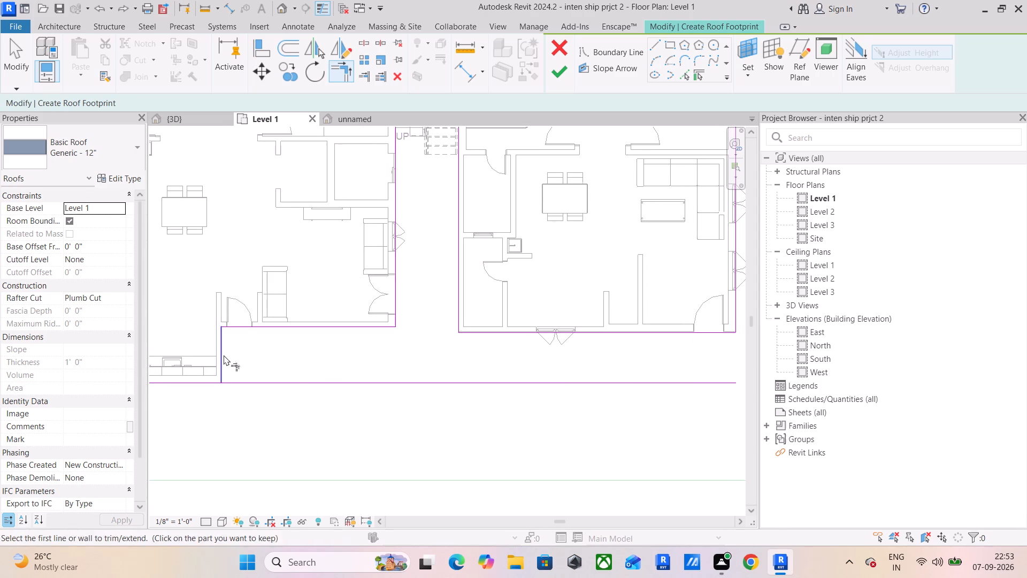
click(200, 380)
click(225, 363)
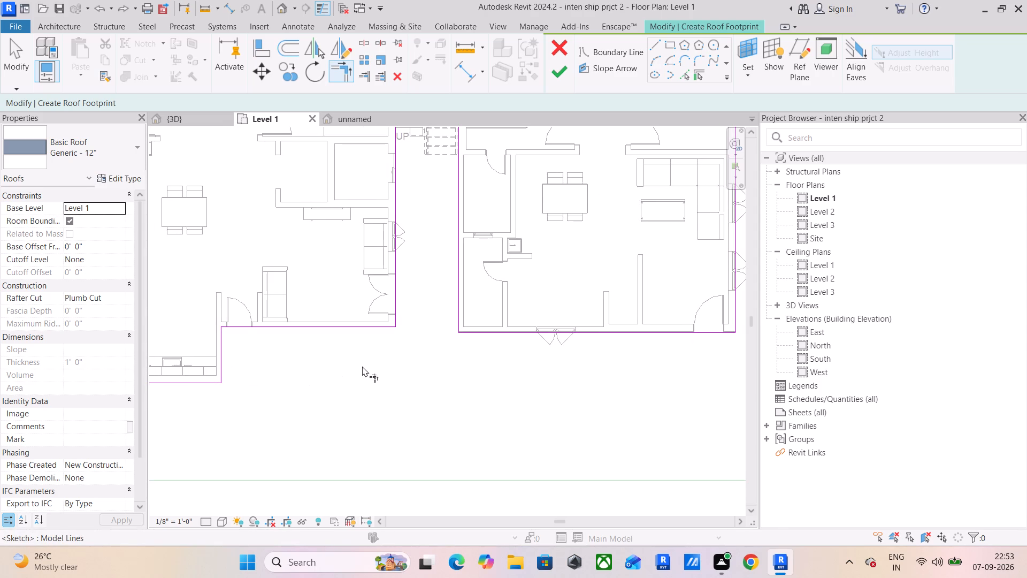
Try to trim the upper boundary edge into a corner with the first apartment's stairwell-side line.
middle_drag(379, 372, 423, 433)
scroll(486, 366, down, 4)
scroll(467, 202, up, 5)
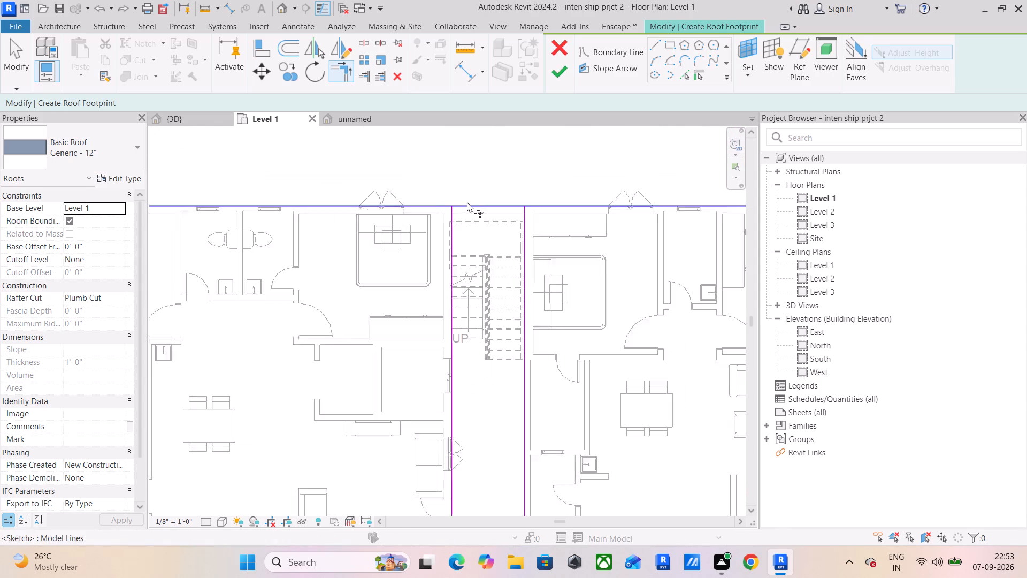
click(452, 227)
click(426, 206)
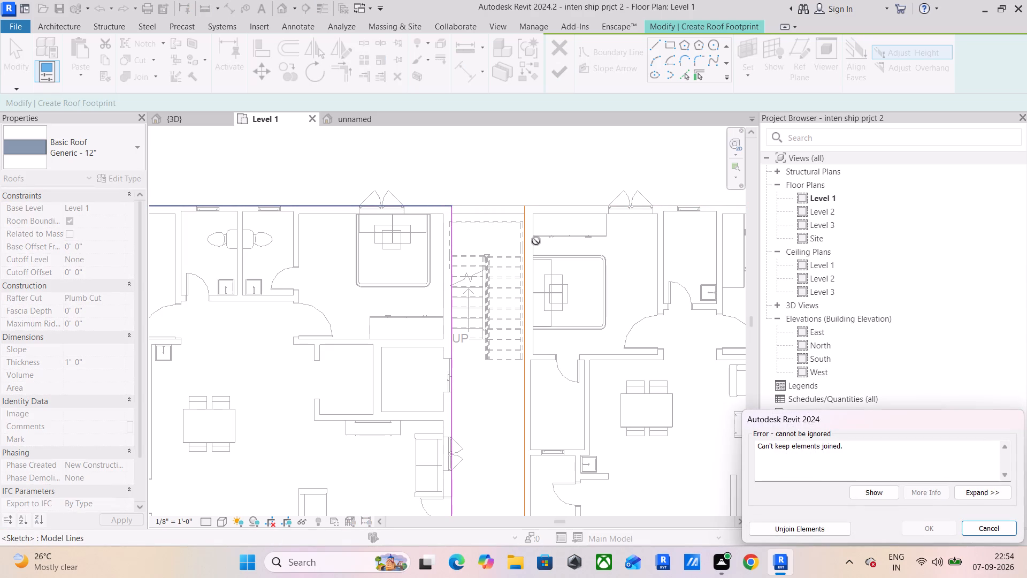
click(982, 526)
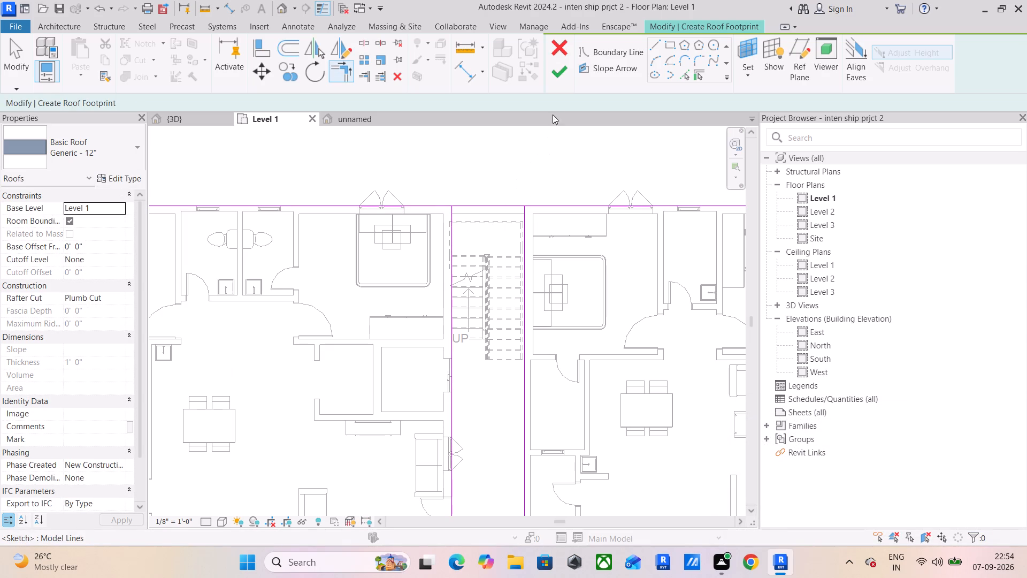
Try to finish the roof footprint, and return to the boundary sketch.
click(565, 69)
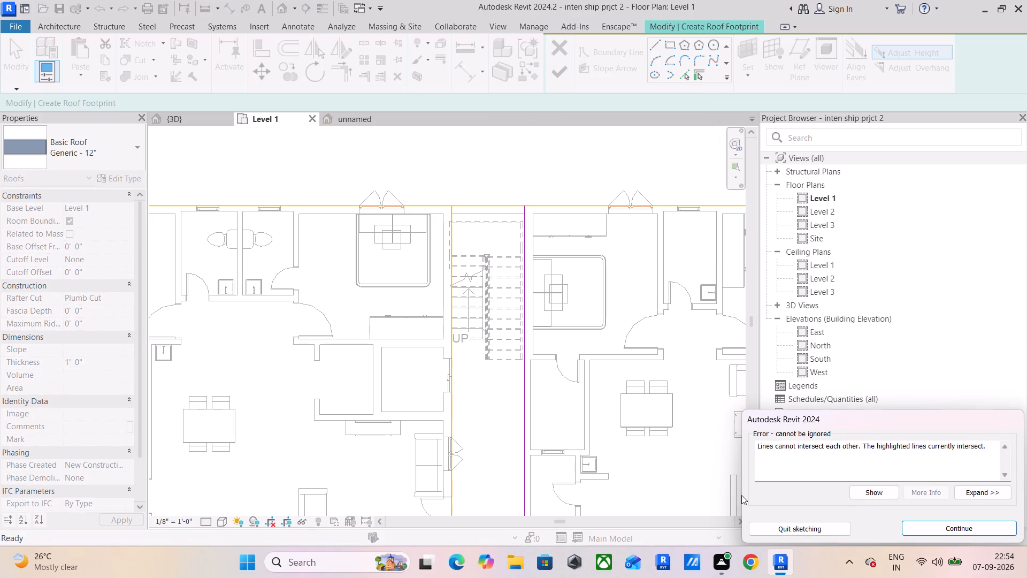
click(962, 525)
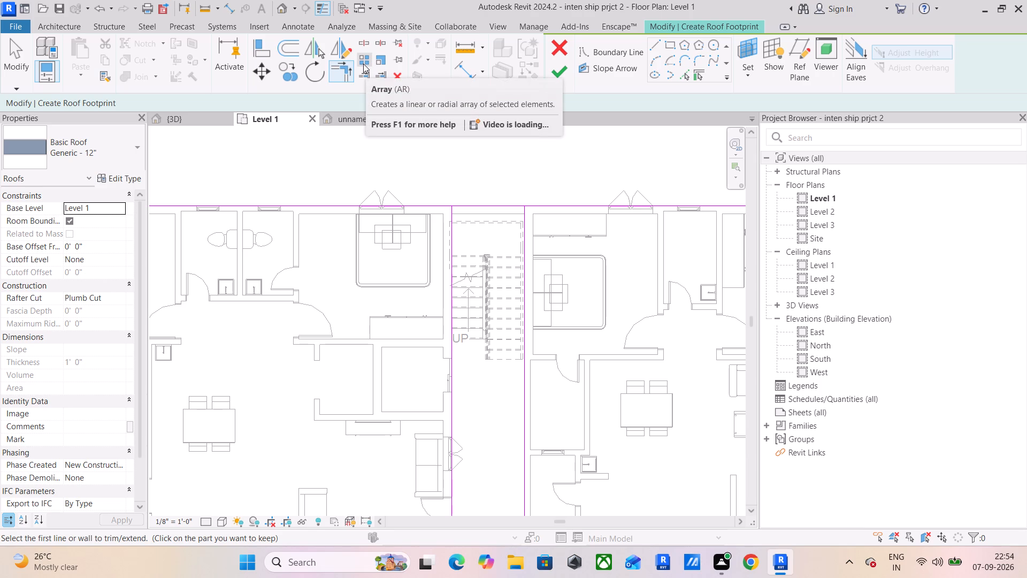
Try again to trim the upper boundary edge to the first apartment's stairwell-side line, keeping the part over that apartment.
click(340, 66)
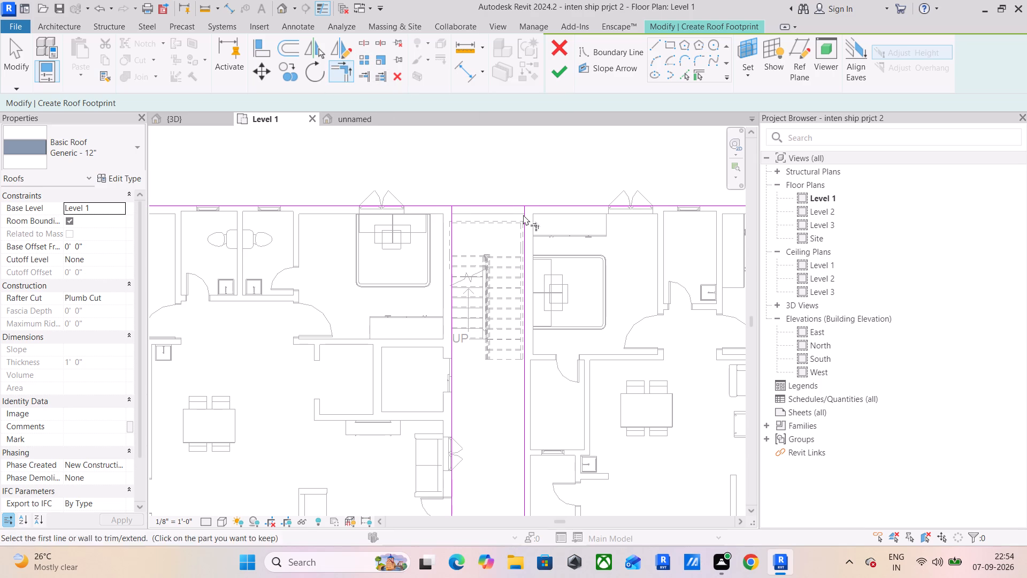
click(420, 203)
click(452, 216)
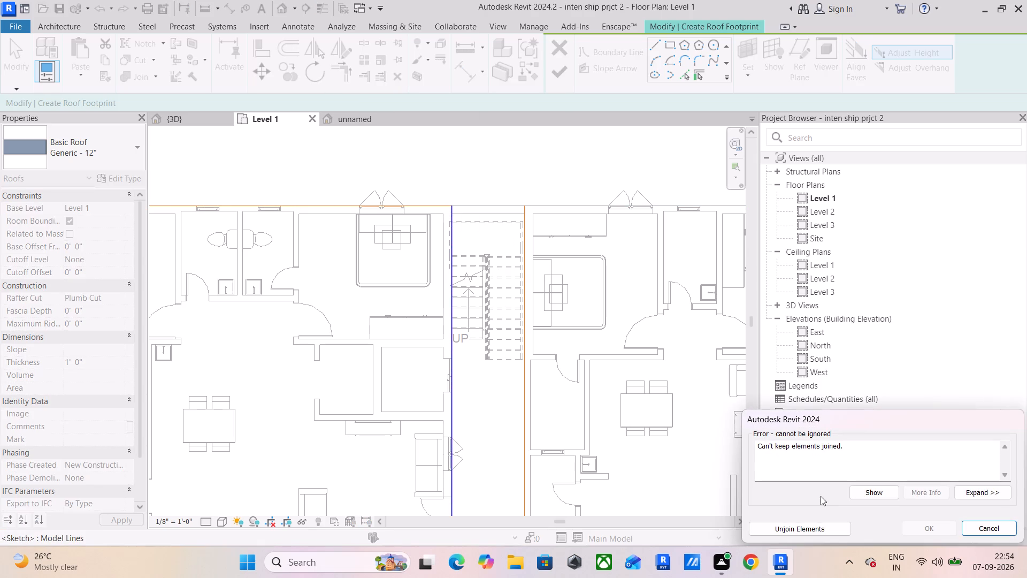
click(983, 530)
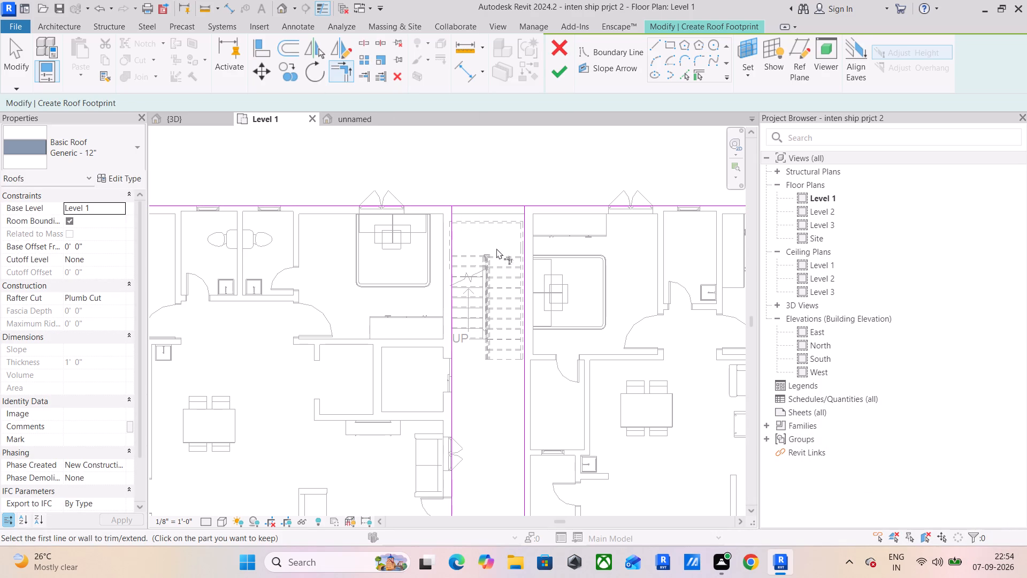
Draw a boundary line about 40' long over the upper edge, from the first apartment's stairwell-side line to the building's outer corner.
scroll(495, 234, down, 4)
scroll(492, 226, up, 7)
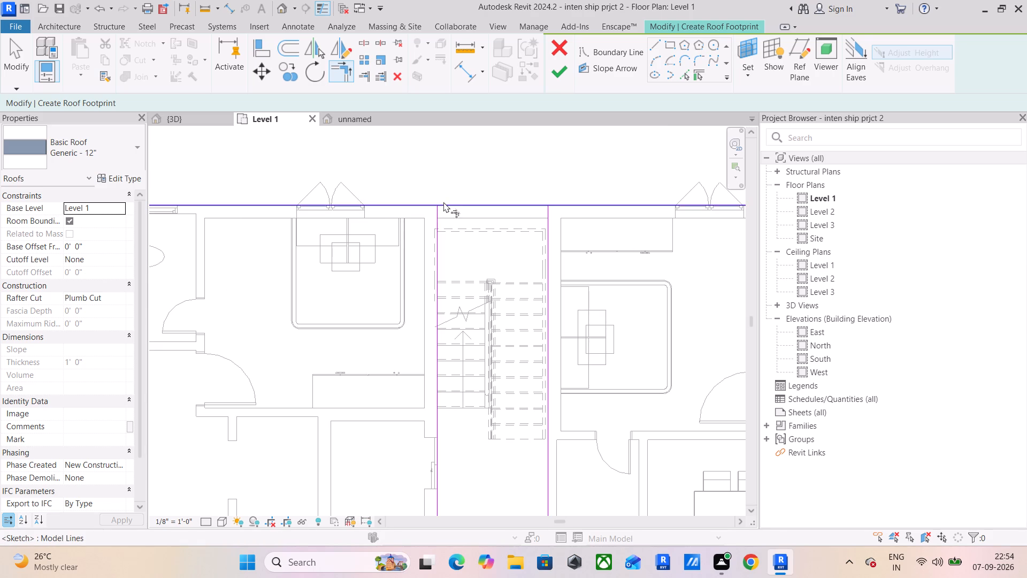
scroll(446, 201, down, 5)
middle_drag(394, 230, 521, 235)
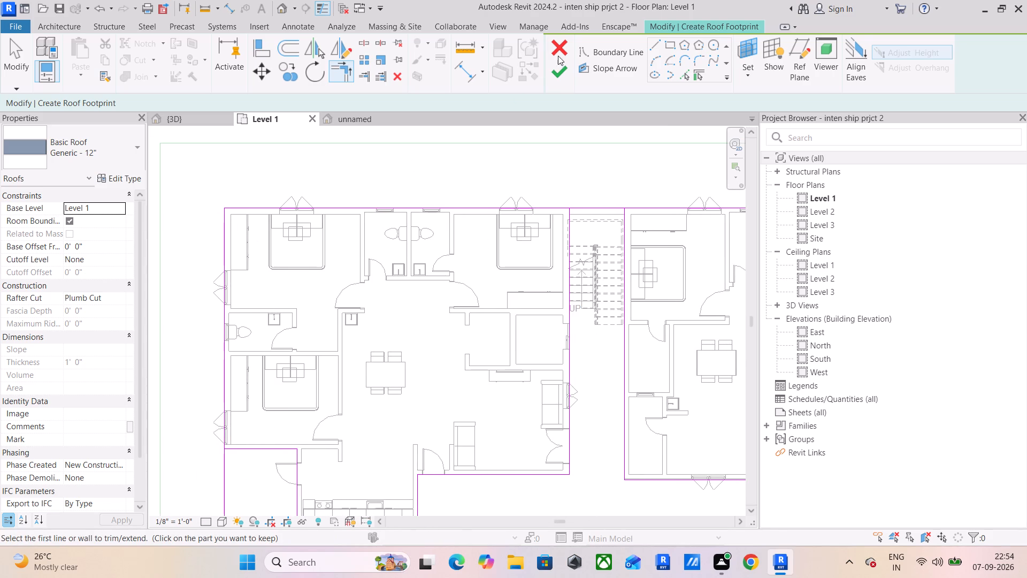
click(660, 48)
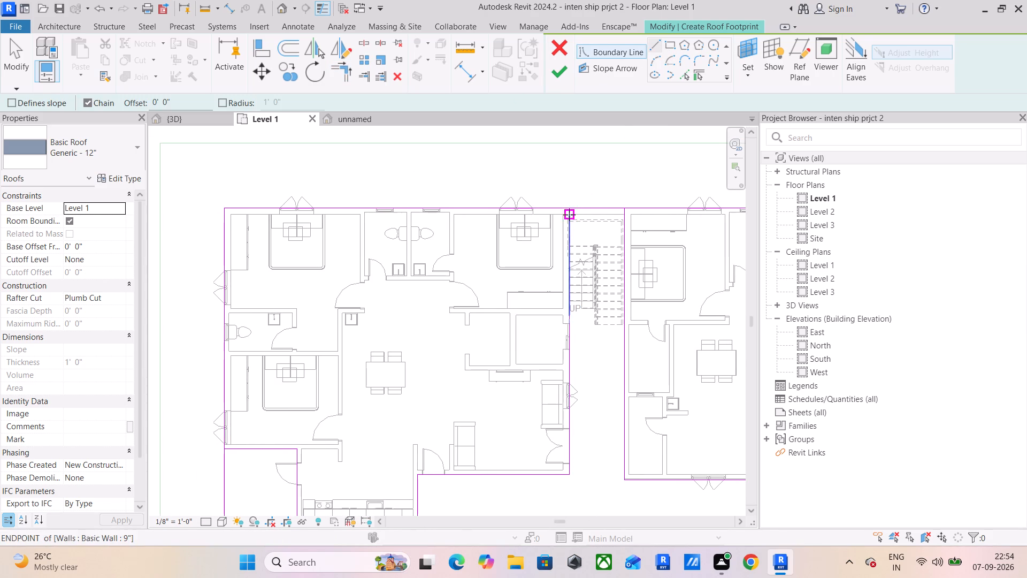
scroll(571, 219, up, 5)
click(566, 202)
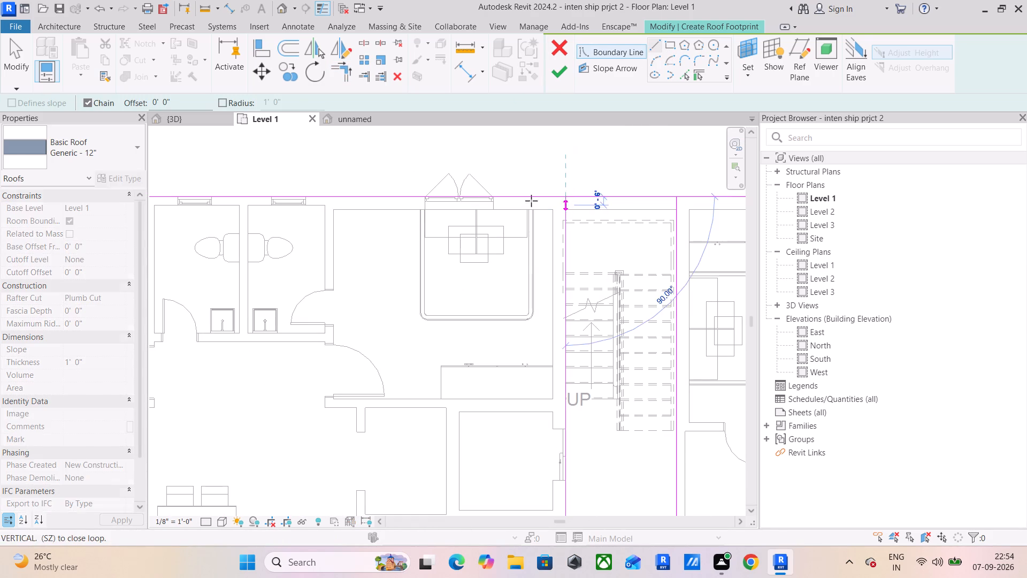
middle_drag(282, 203, 671, 205)
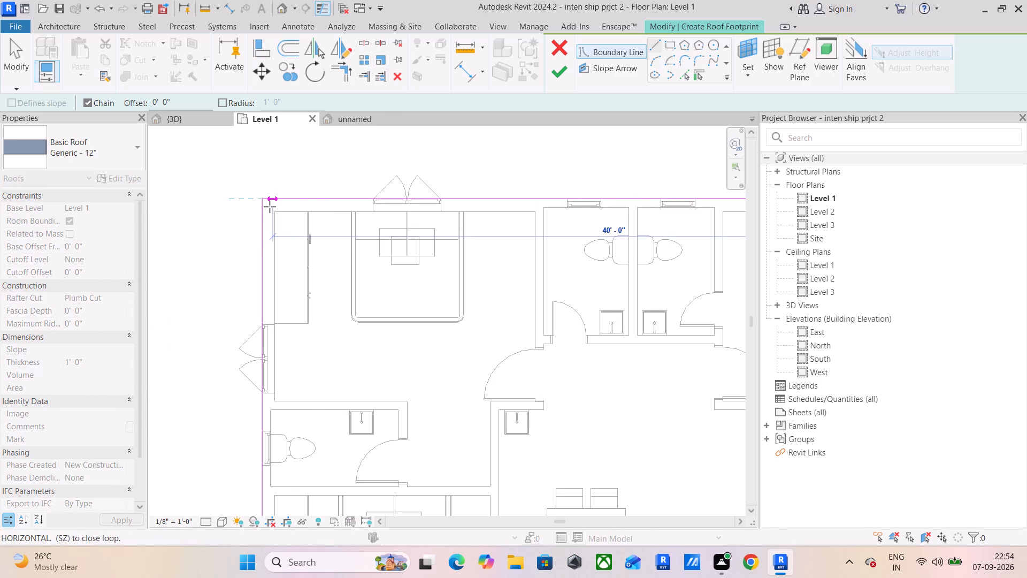
click(265, 202)
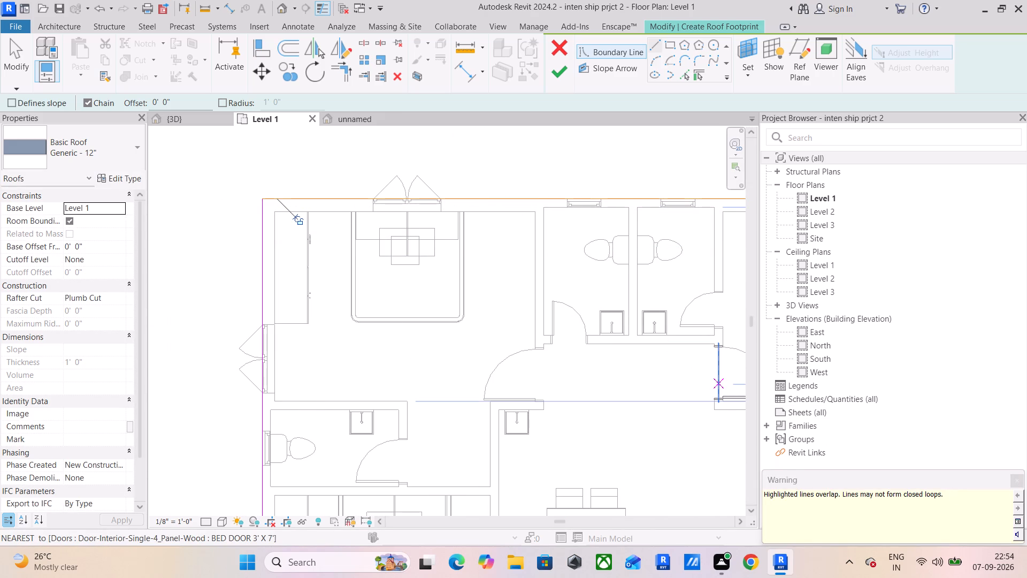
click(1015, 473)
click(1021, 484)
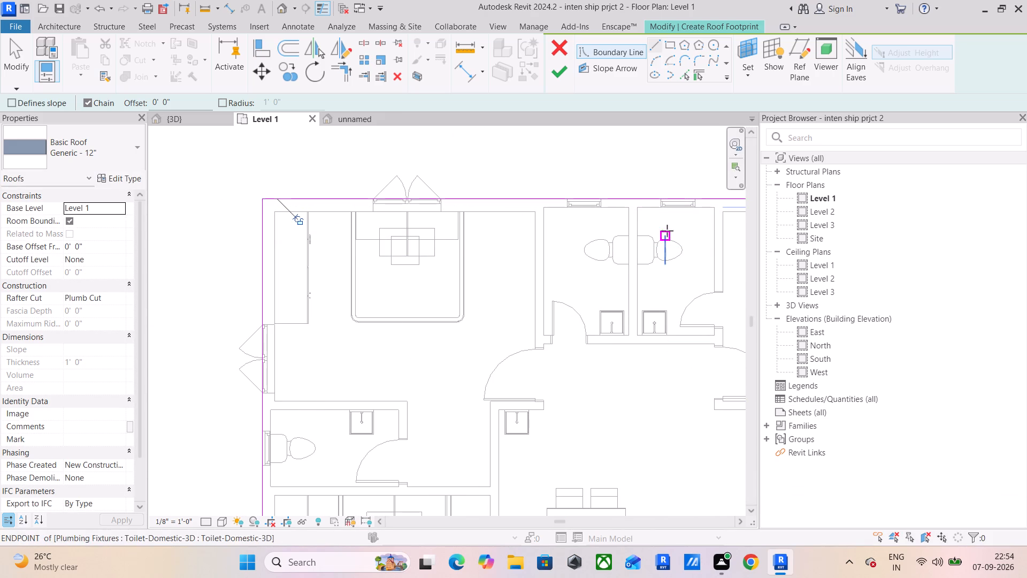
Split the upper boundary edge between the two apartments, over the stairwell.
scroll(612, 224, down, 2)
middle_drag(612, 224, 128, 268)
scroll(128, 268, up, 1)
scroll(426, 267, down, 2)
scroll(491, 270, up, 4)
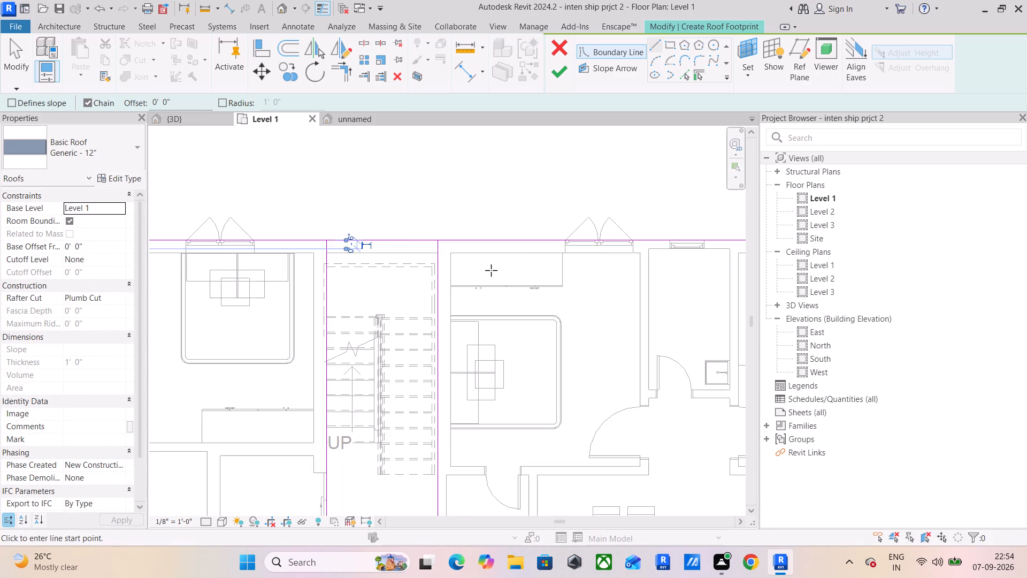
scroll(416, 264, up, 4)
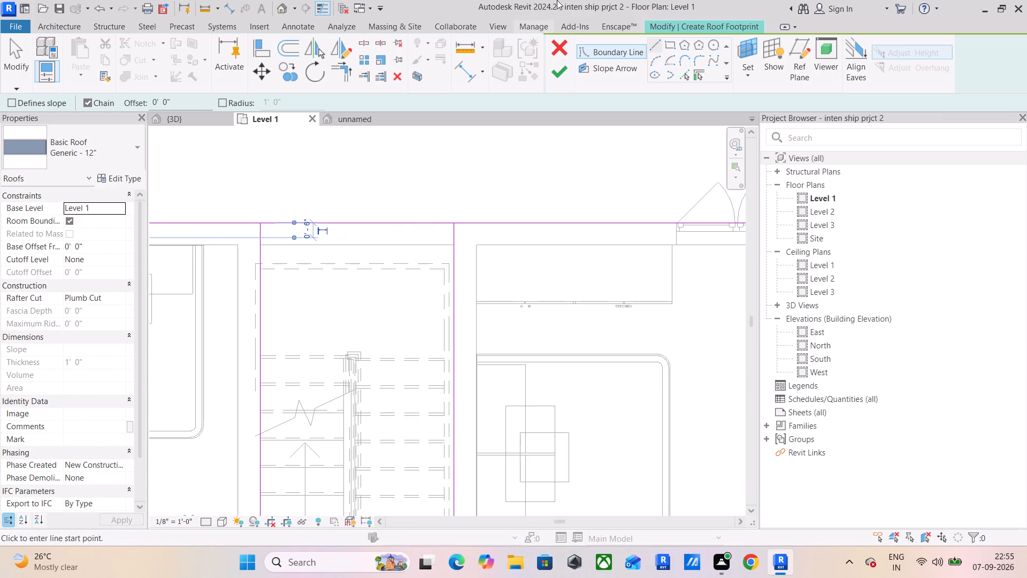
click(367, 44)
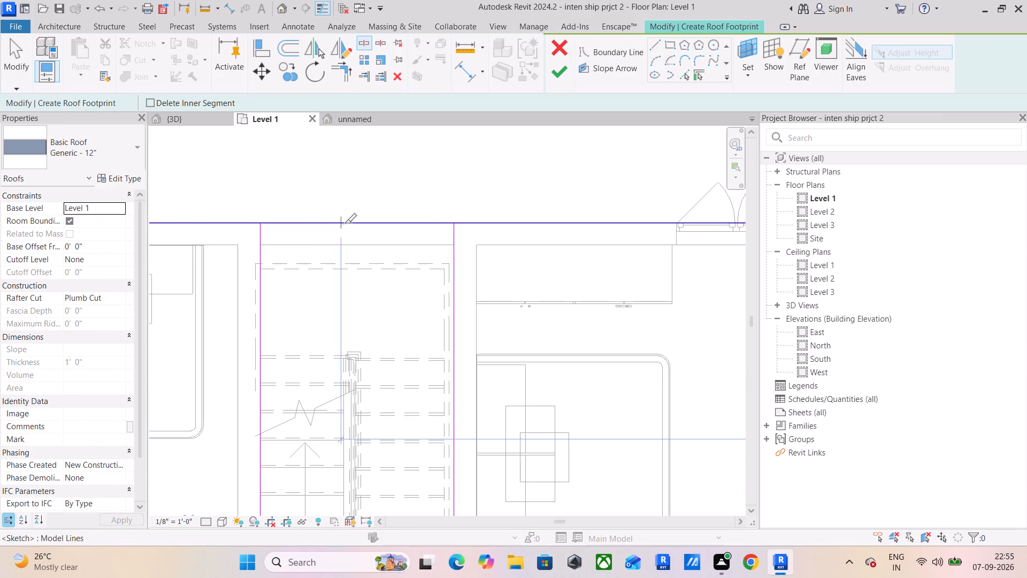
click(347, 224)
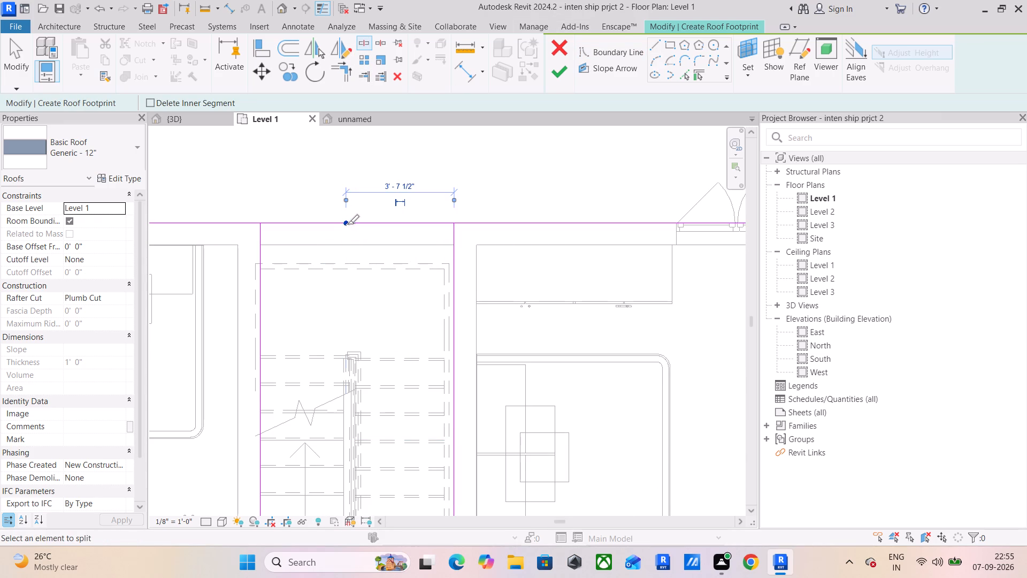
Trim the upper boundary lines over the first apartment into a corner with its stairwell-side line.
click(335, 68)
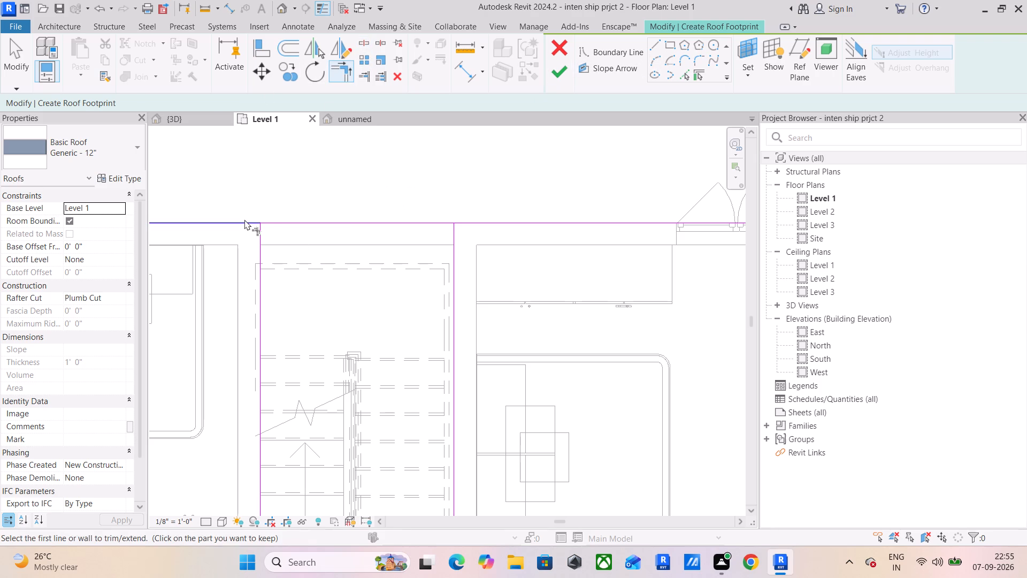
click(242, 220)
click(263, 231)
click(262, 233)
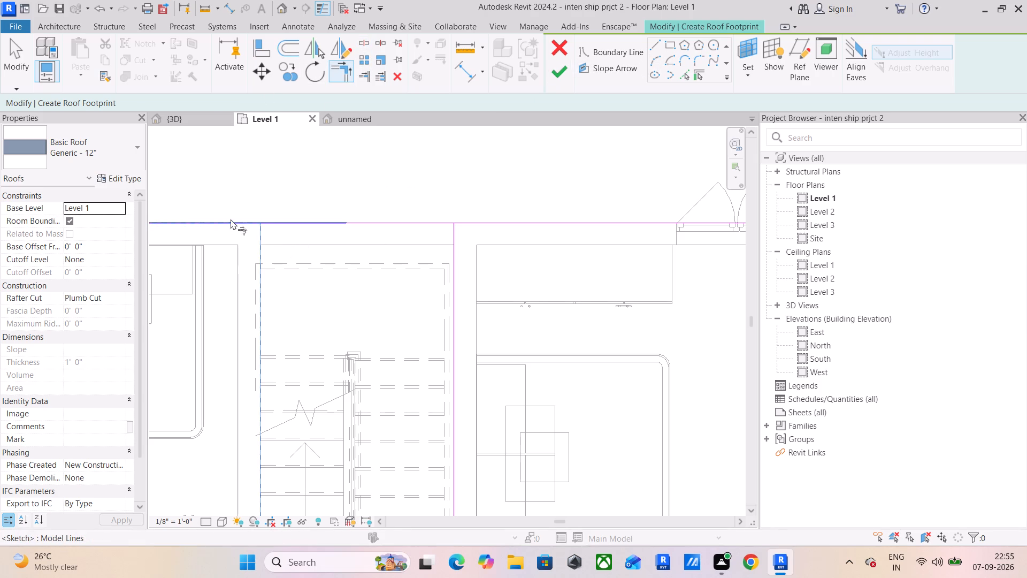
click(231, 219)
click(259, 246)
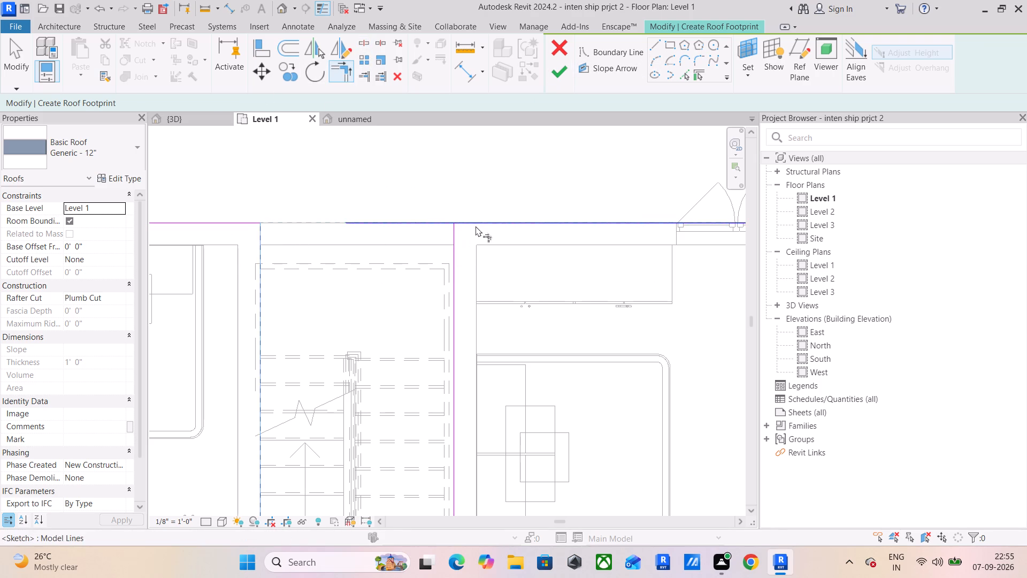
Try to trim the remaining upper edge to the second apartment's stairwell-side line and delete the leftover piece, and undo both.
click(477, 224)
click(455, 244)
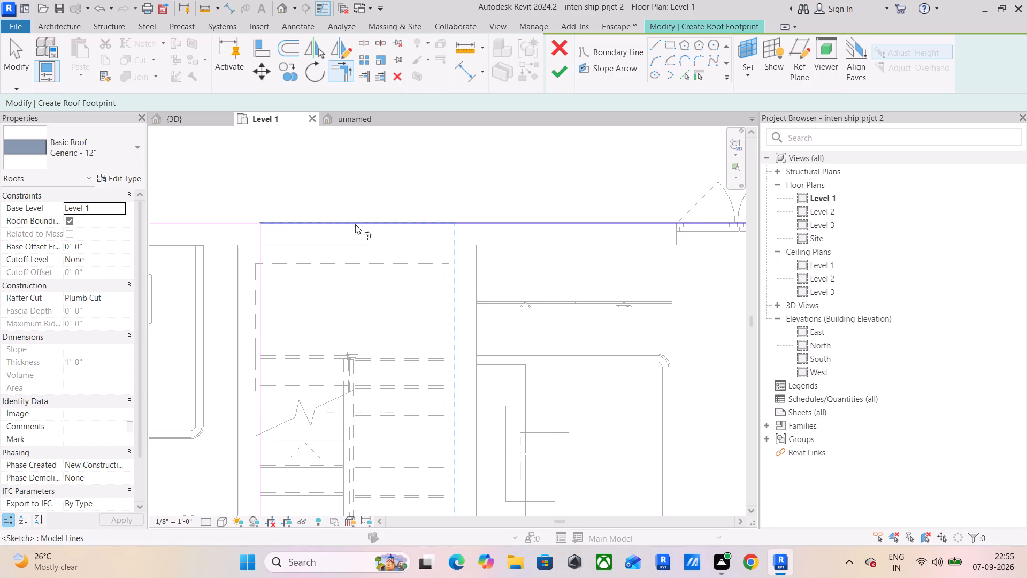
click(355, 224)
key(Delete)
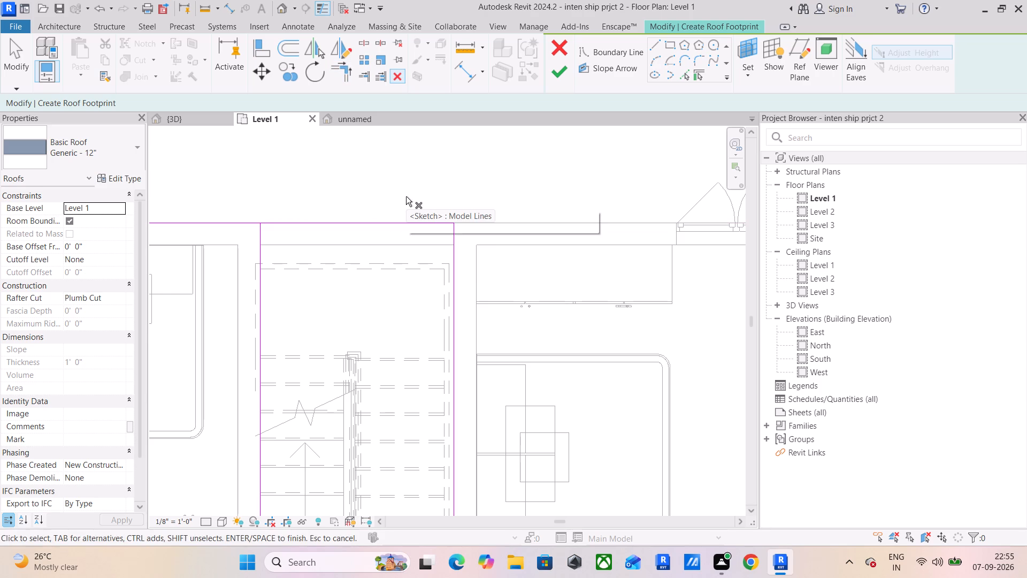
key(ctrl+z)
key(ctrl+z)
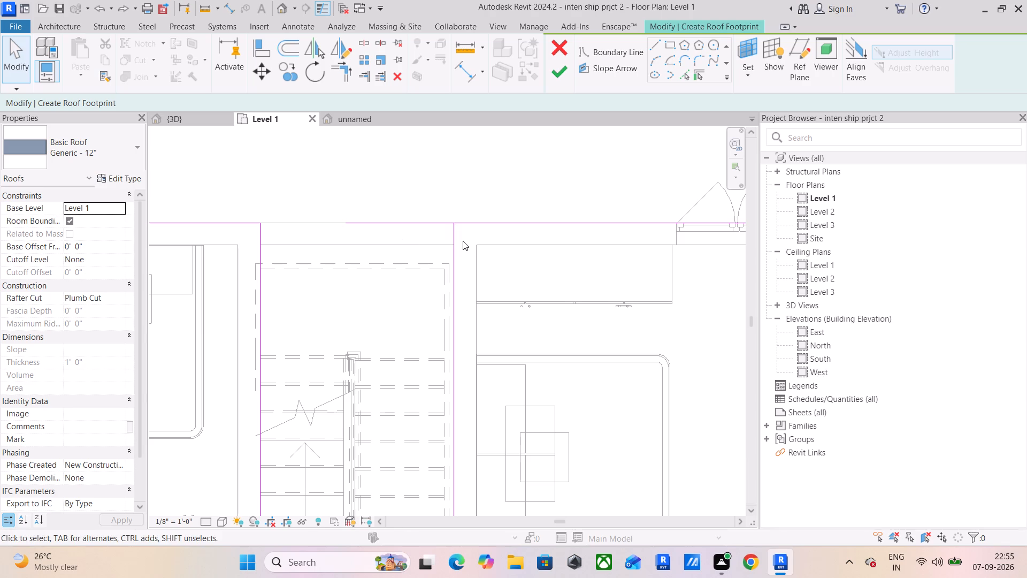
Trim the remaining upper edge to the second apartment's stairwell-side line, keeping the part over that apartment.
click(328, 74)
click(348, 74)
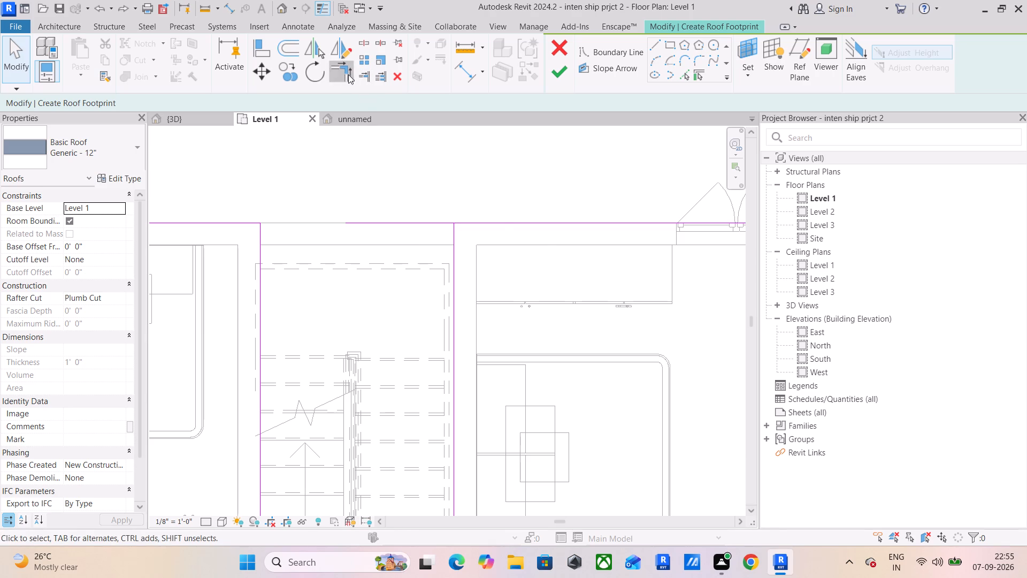
click(501, 221)
click(454, 250)
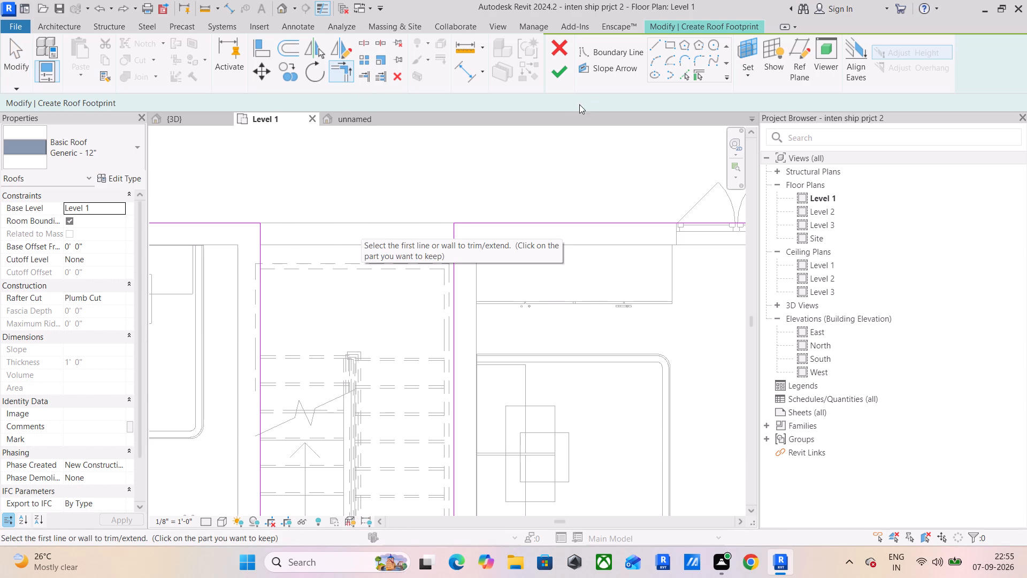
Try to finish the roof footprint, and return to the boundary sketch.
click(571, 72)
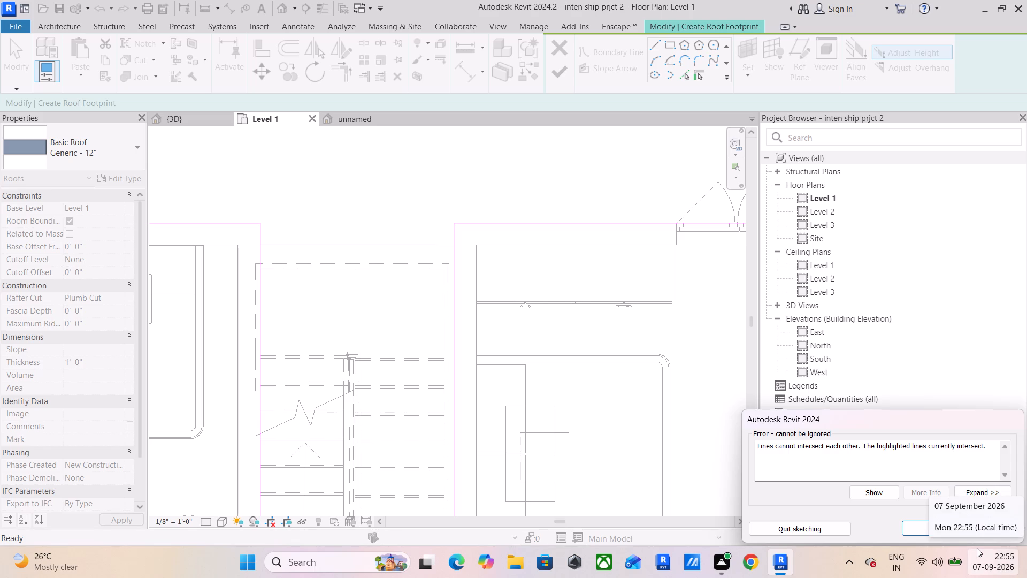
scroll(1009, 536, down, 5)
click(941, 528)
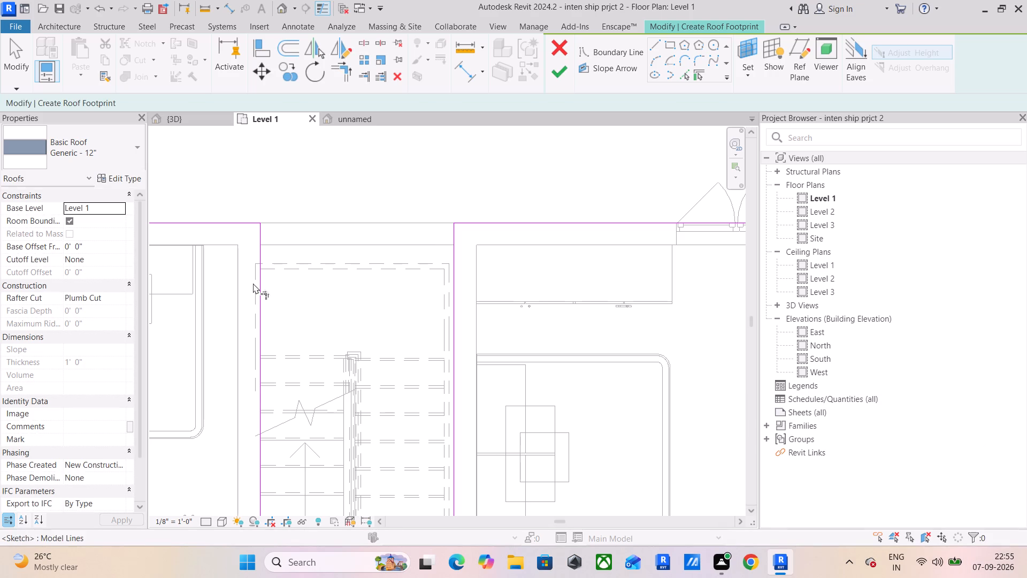
Delete the boundary line running just outside the second apartment's lower outer wall.
scroll(253, 283, down, 5)
middle_drag(284, 367, 336, 174)
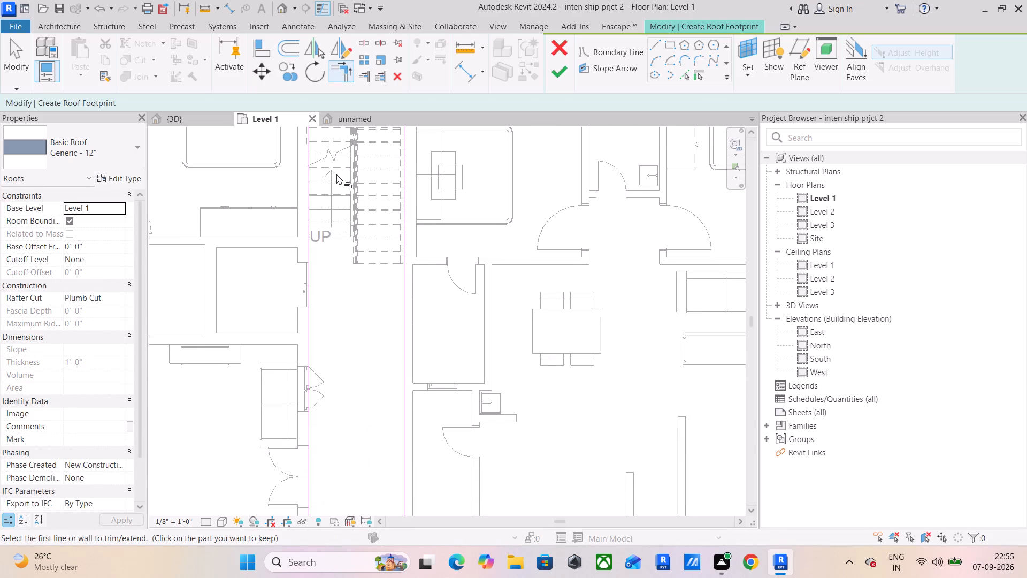
middle_drag(344, 217, 402, 165)
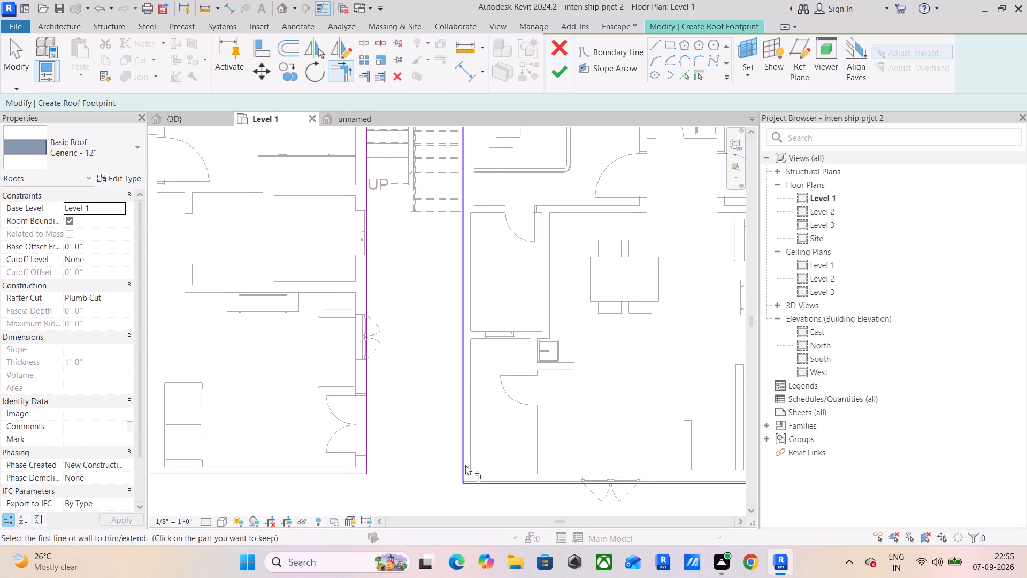
scroll(476, 484, up, 12)
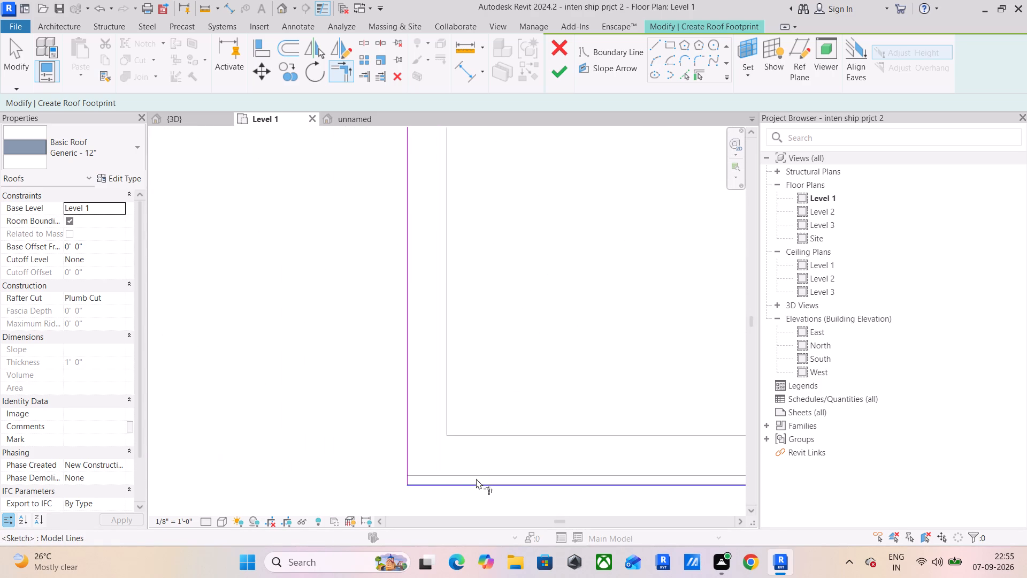
scroll(478, 476, down, 5)
middle_drag(550, 463, 138, 339)
click(236, 357)
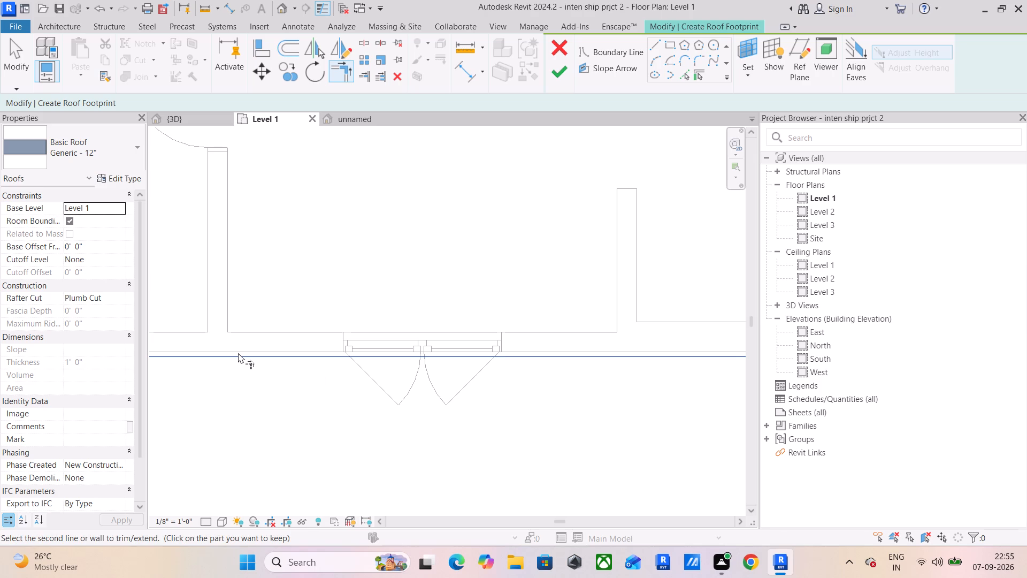
key(Delete)
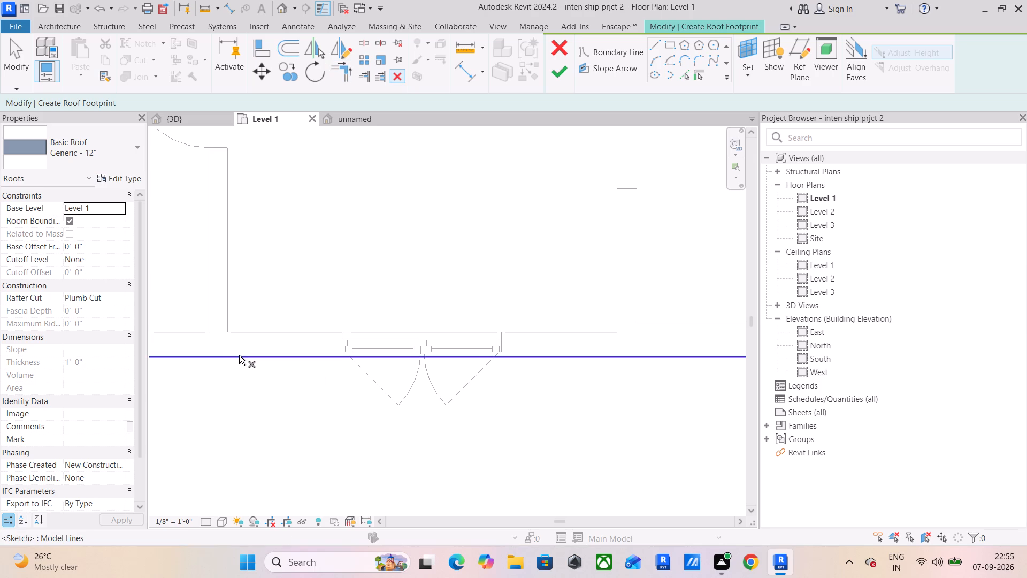
click(239, 355)
key(Delete)
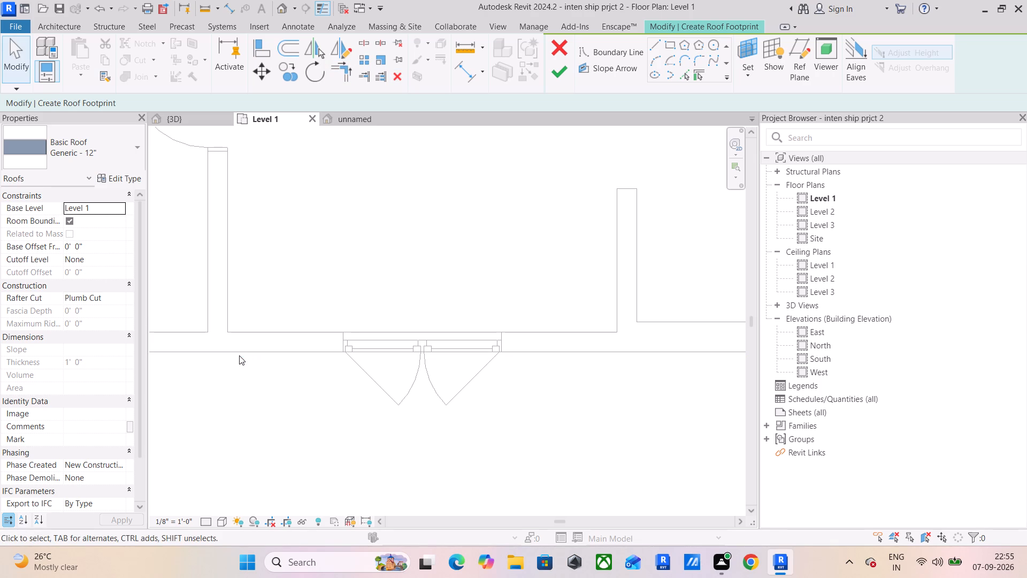
Draw a boundary line about 15' long along the second apartment's lower wall face, from its stairwell-side corner past the double window.
click(657, 42)
middle_drag(324, 490, 895, 348)
middle_drag(679, 255, 573, 304)
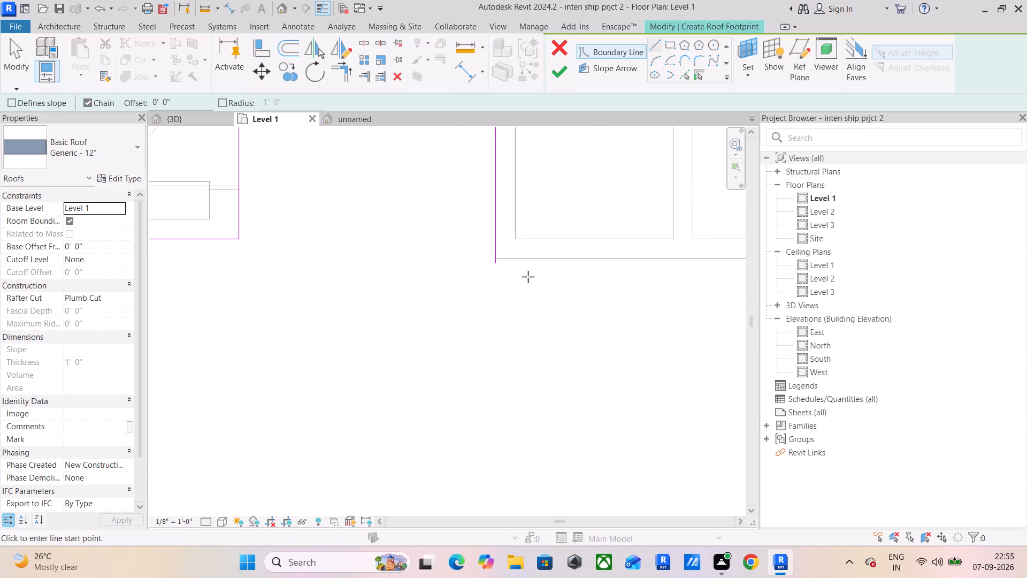
scroll(528, 277, up, 6)
drag(450, 232, 457, 233)
middle_drag(702, 235, 25, 238)
scroll(443, 218, down, 6)
middle_drag(501, 230, 252, 250)
scroll(540, 225, down, 2)
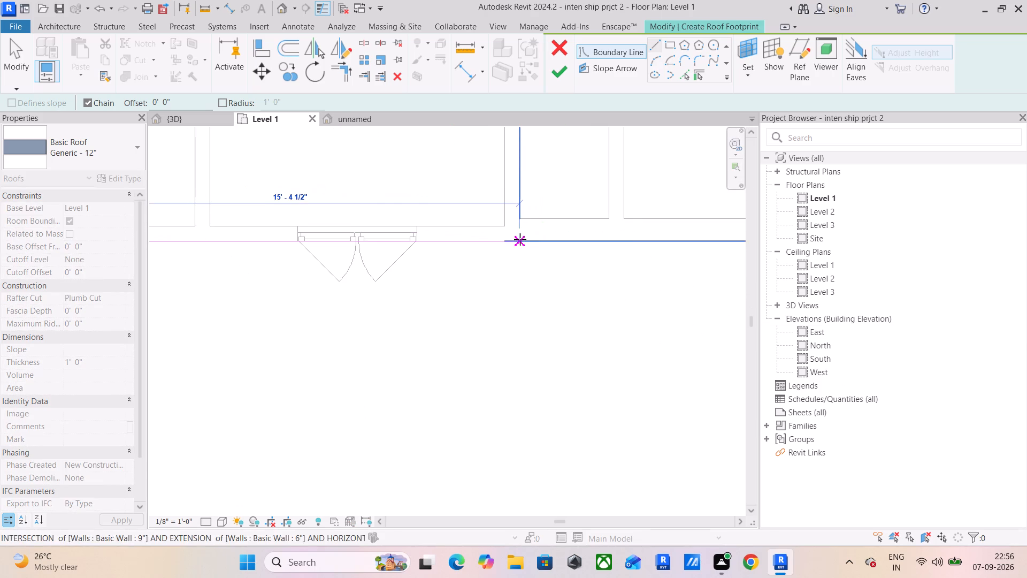
scroll(505, 239, up, 6)
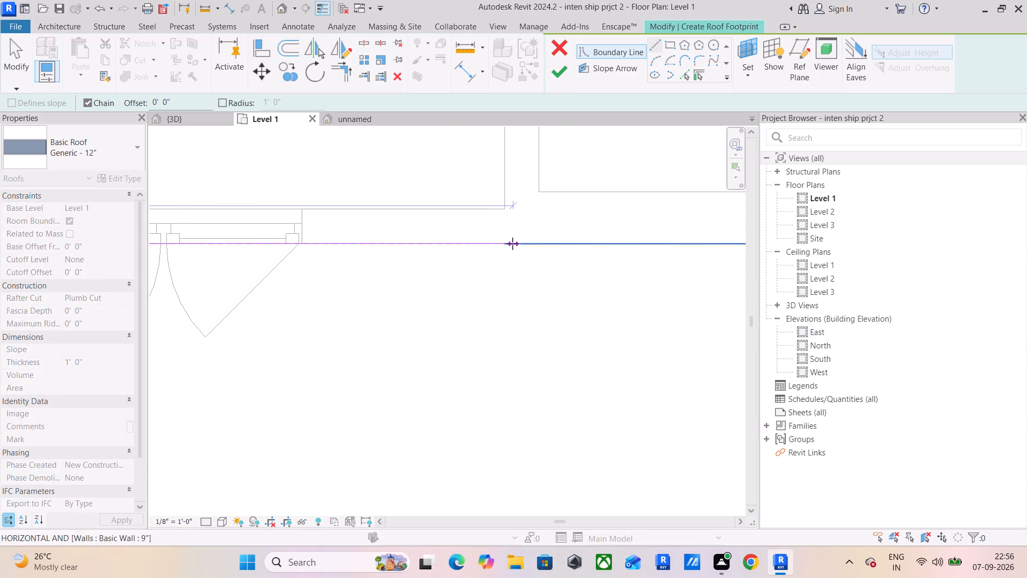
click(503, 245)
key(Escape)
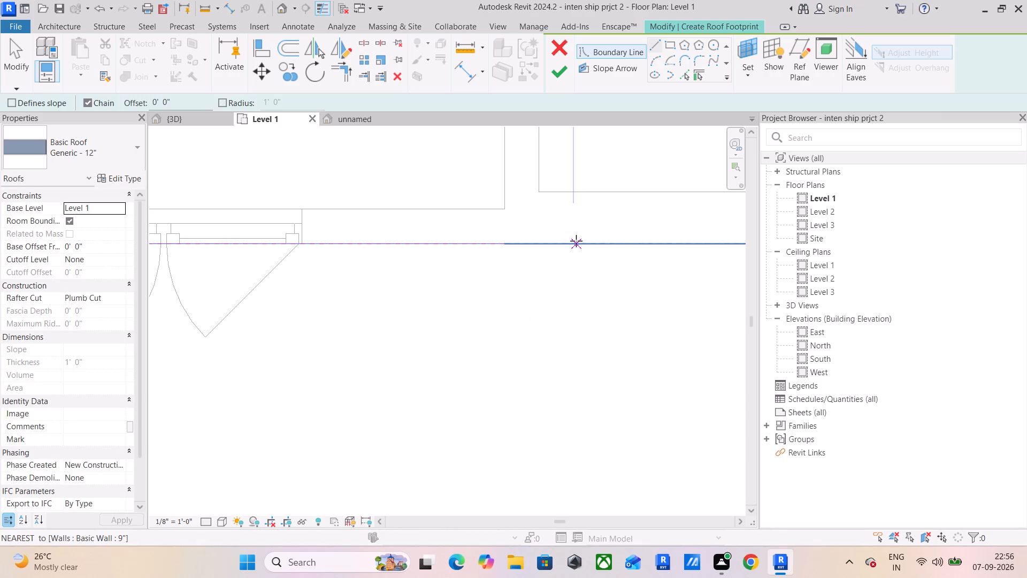
Draw a 4'-4" boundary line across the second apartment's entrance door opening, from the wall end to the building's outer side line.
scroll(573, 280, down, 6)
middle_drag(576, 309, 441, 358)
scroll(441, 352, down, 2)
scroll(669, 357, down, 2)
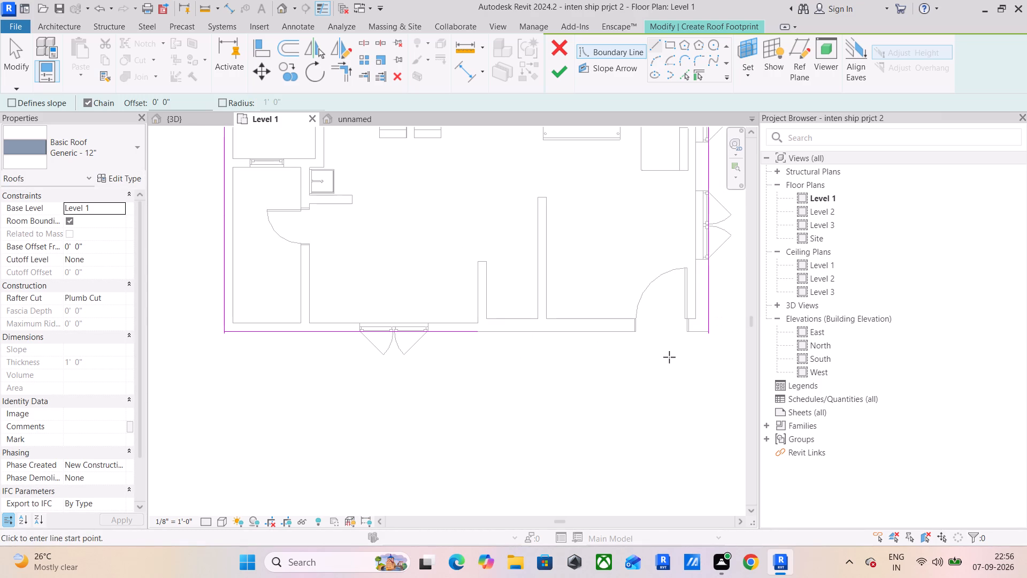
scroll(665, 334, up, 10)
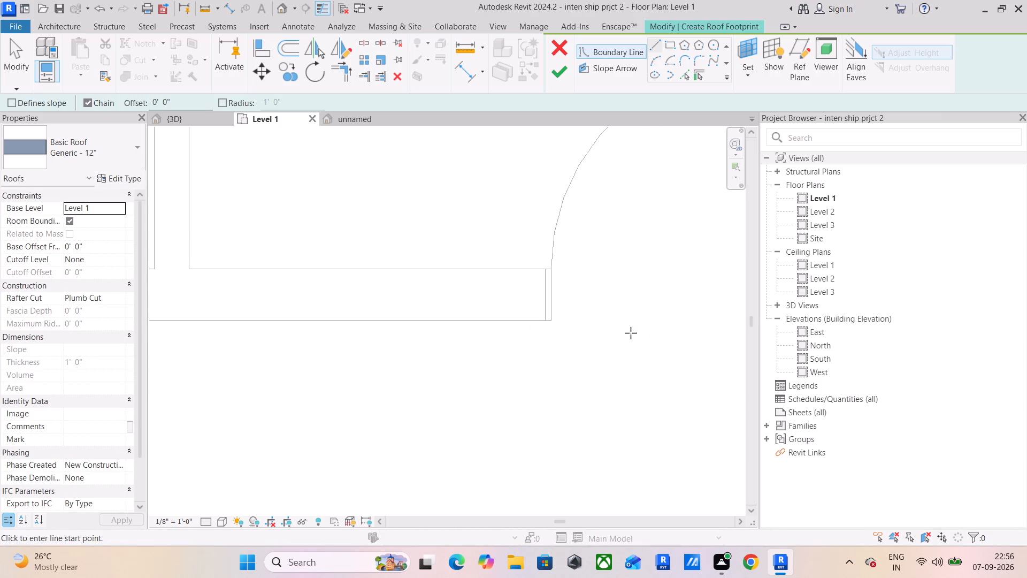
click(547, 320)
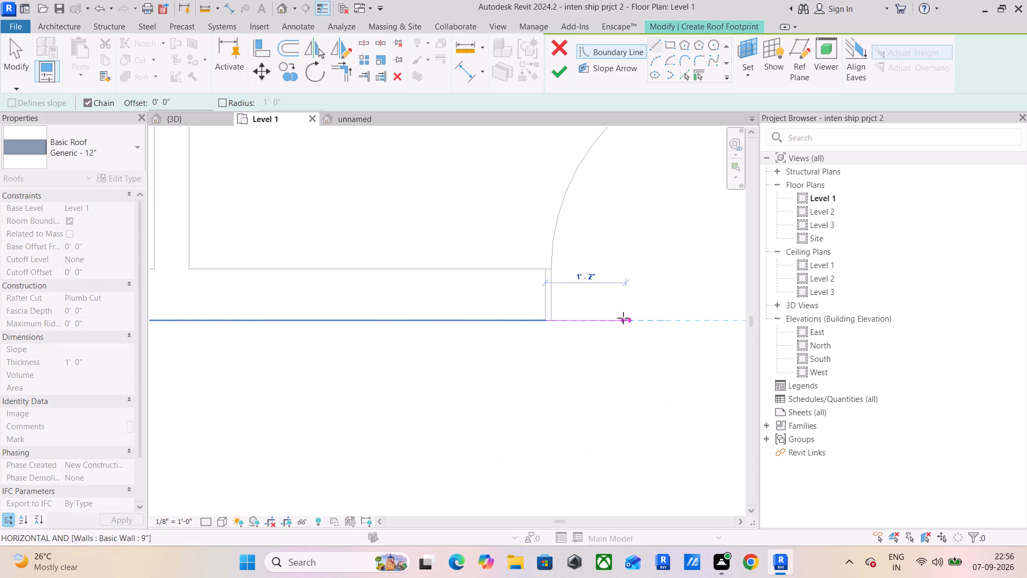
middle_drag(621, 318, 251, 320)
click(476, 319)
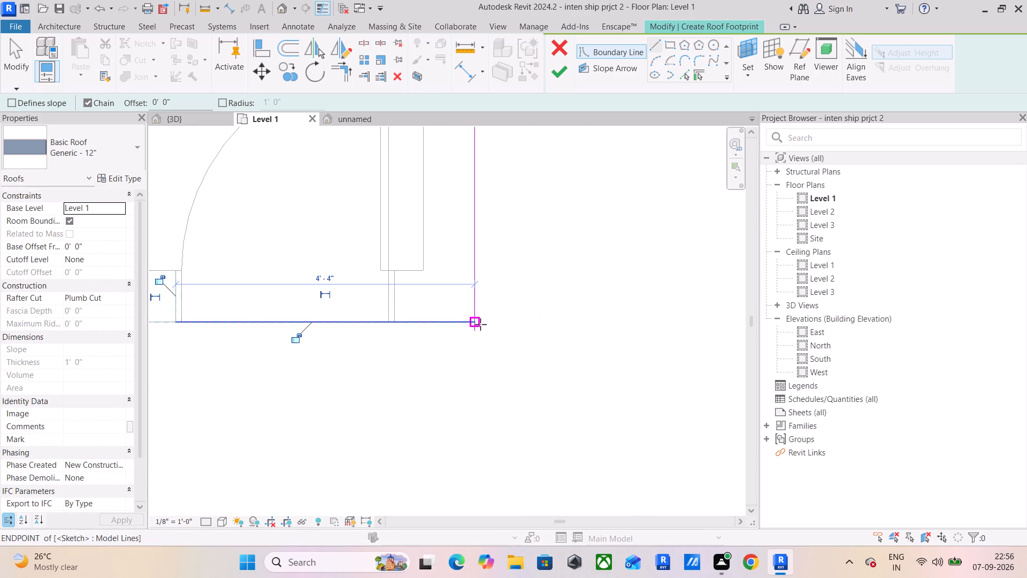
key(Escape)
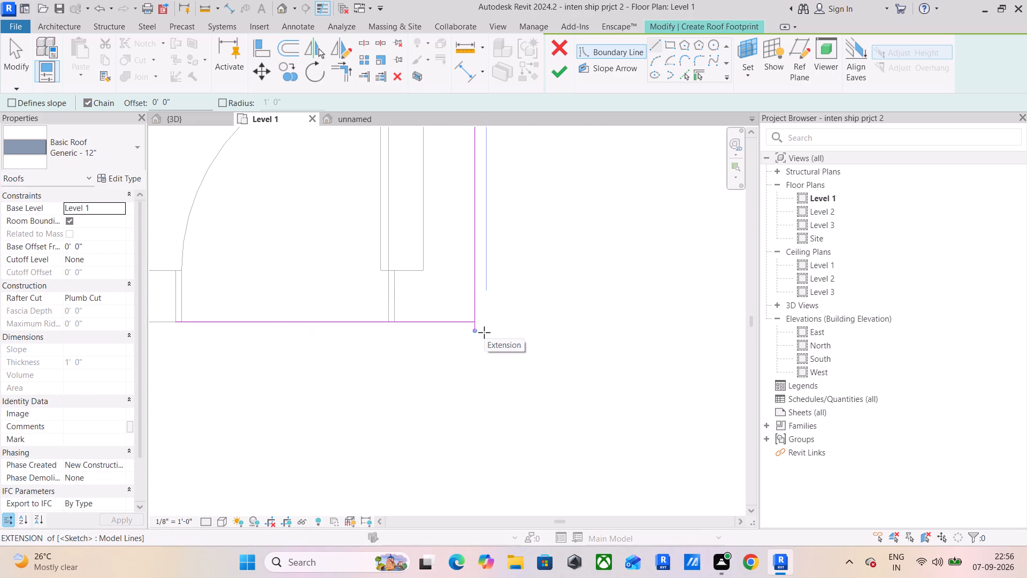
Trim the second apartment's outer side line into a corner with the boundary line across the entrance door.
click(353, 69)
click(477, 284)
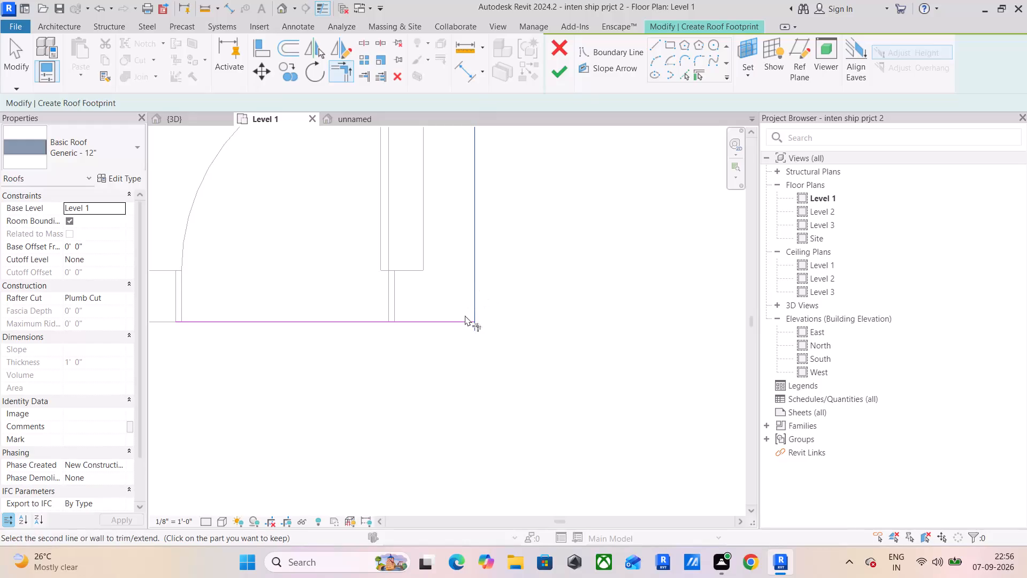
click(464, 321)
Trim the second apartment's stairwell-side line into a corner with its lower boundary line.
middle_drag(364, 357, 1026, 377)
scroll(537, 338, down, 5)
middle_drag(556, 349, 516, 355)
scroll(522, 353, down, 4)
middle_drag(278, 365, 796, 368)
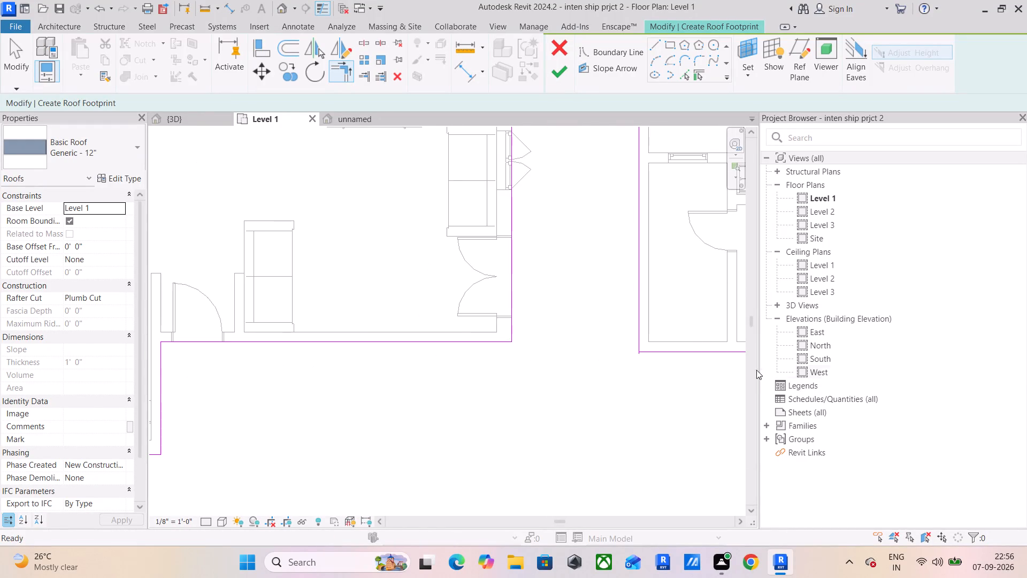
scroll(646, 354, up, 11)
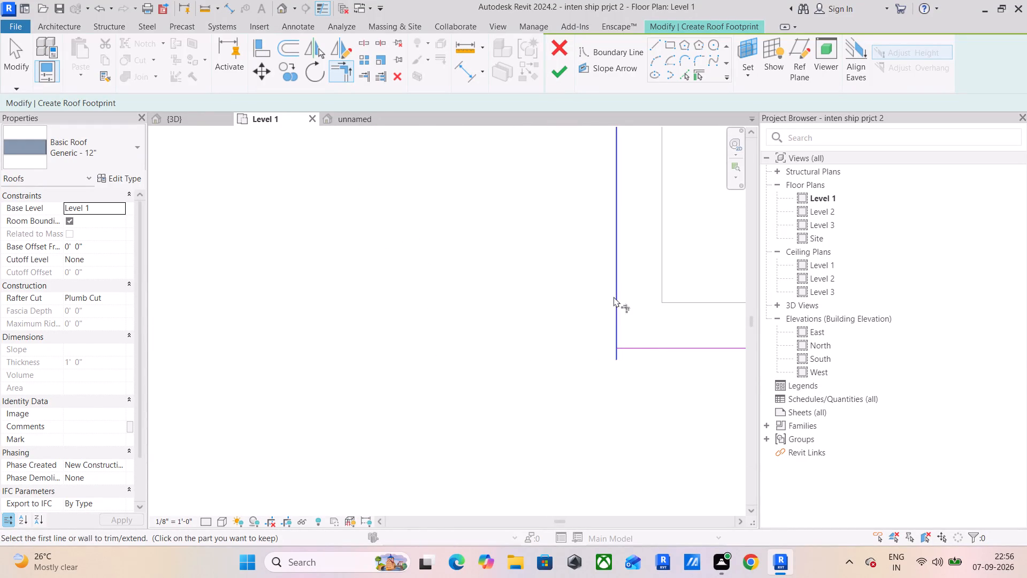
click(614, 296)
click(635, 345)
scroll(478, 339, down, 10)
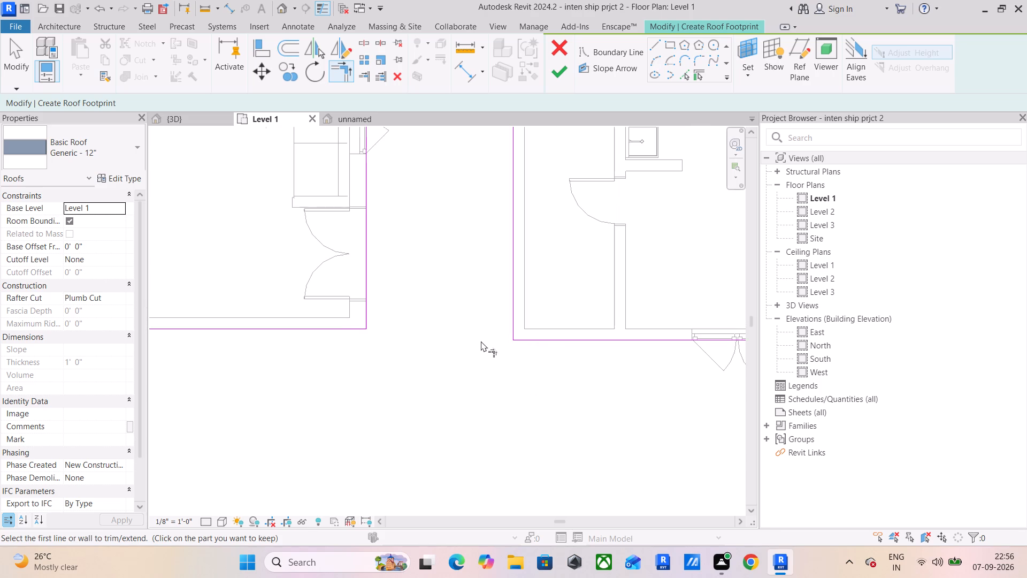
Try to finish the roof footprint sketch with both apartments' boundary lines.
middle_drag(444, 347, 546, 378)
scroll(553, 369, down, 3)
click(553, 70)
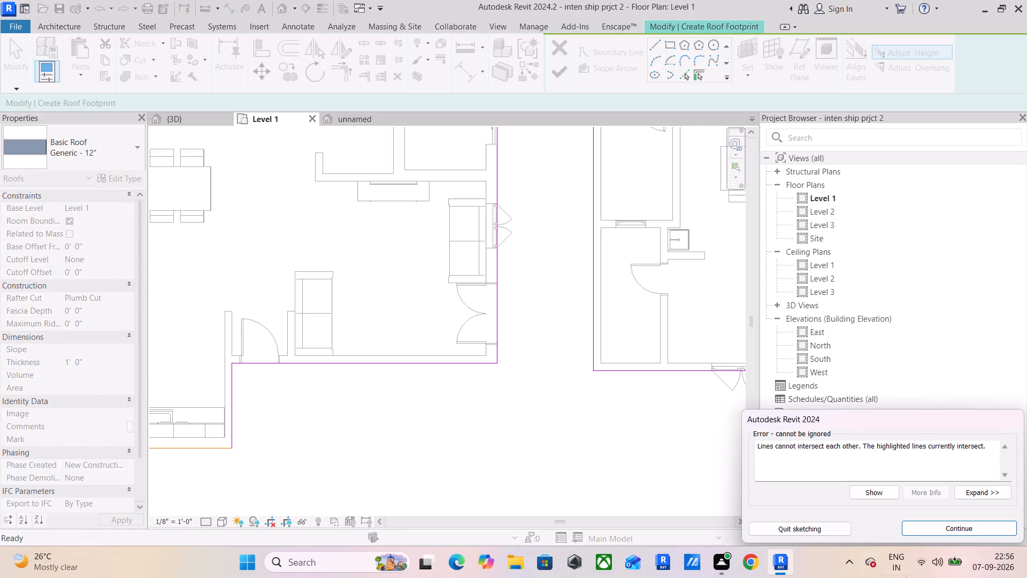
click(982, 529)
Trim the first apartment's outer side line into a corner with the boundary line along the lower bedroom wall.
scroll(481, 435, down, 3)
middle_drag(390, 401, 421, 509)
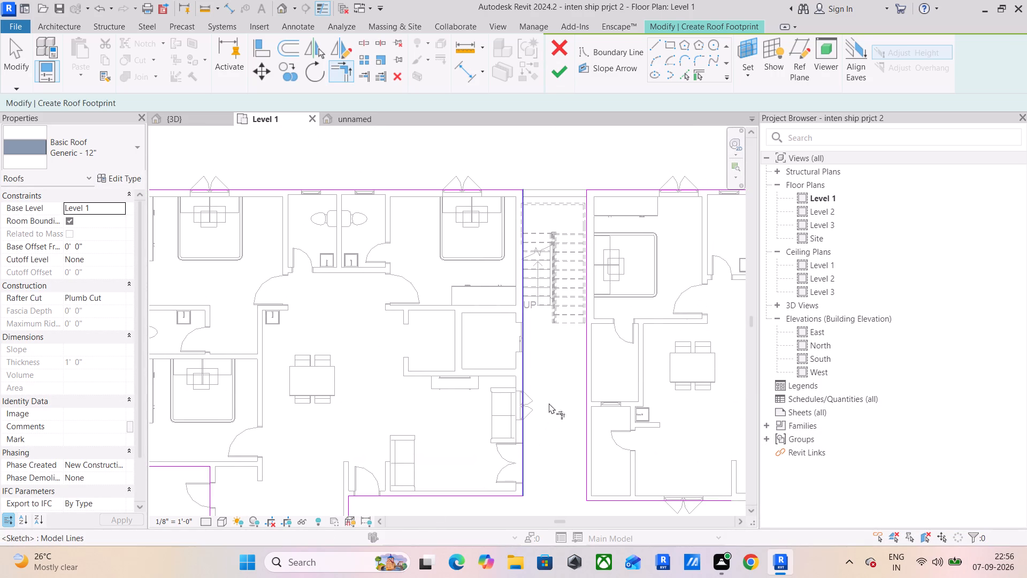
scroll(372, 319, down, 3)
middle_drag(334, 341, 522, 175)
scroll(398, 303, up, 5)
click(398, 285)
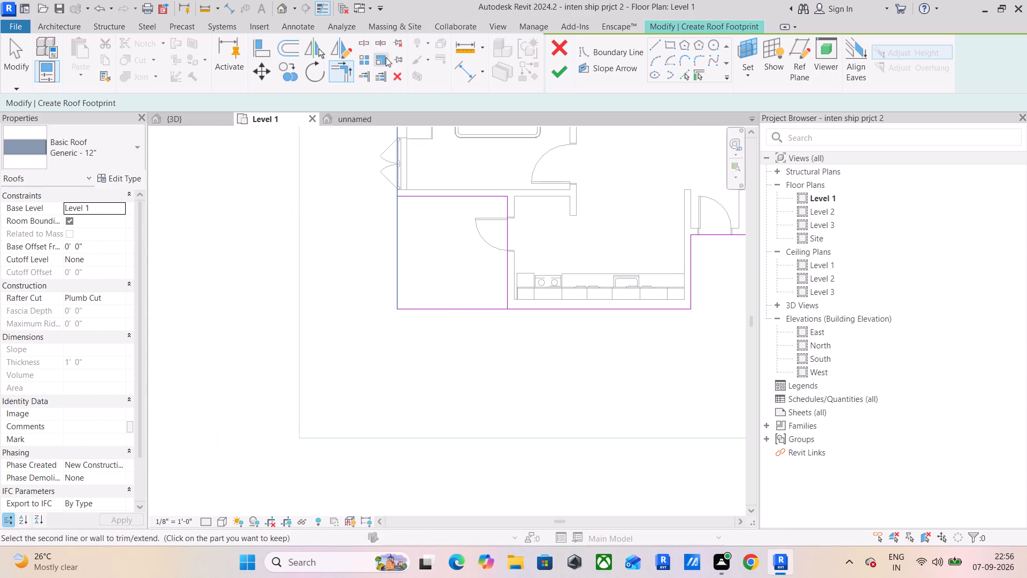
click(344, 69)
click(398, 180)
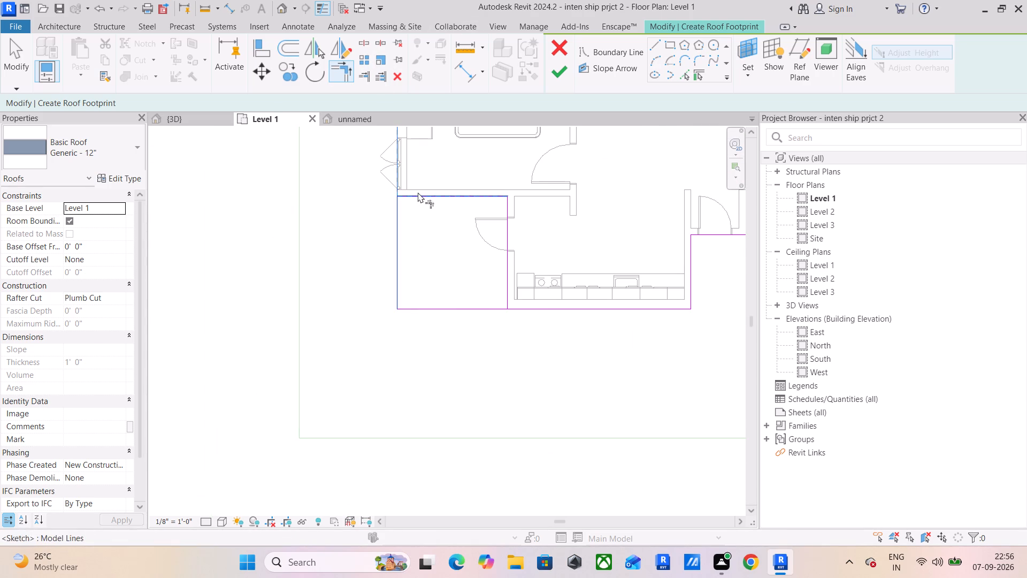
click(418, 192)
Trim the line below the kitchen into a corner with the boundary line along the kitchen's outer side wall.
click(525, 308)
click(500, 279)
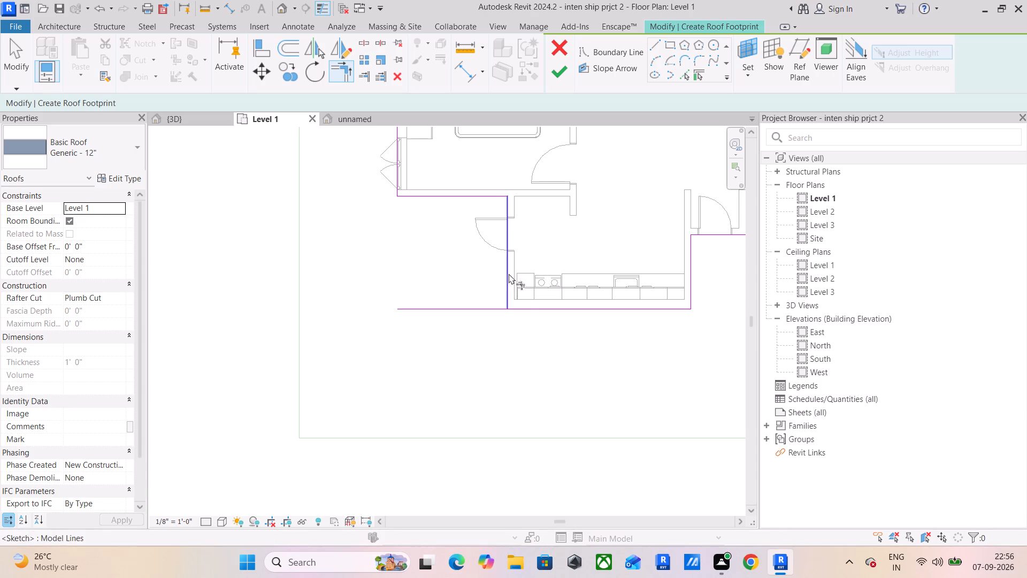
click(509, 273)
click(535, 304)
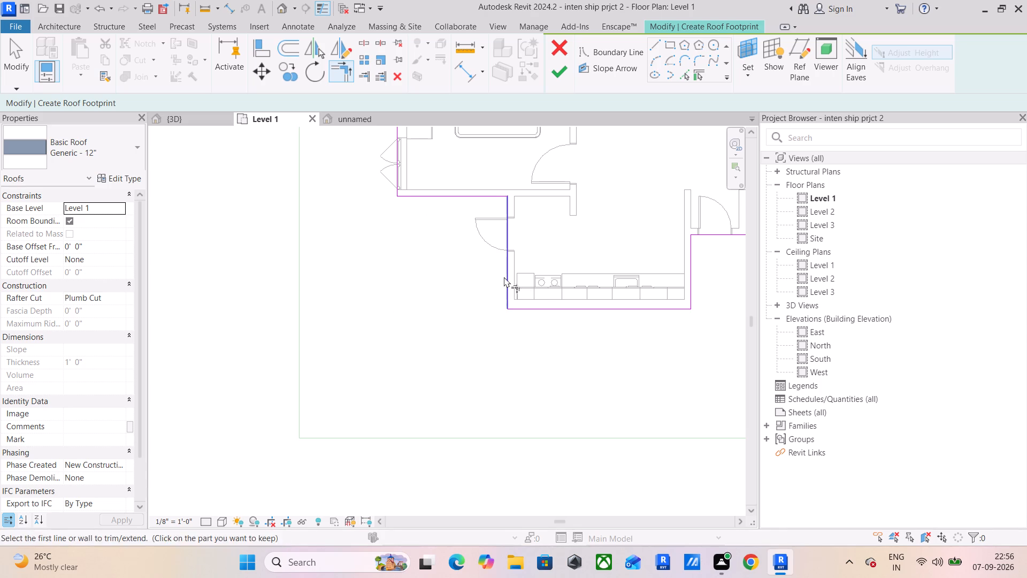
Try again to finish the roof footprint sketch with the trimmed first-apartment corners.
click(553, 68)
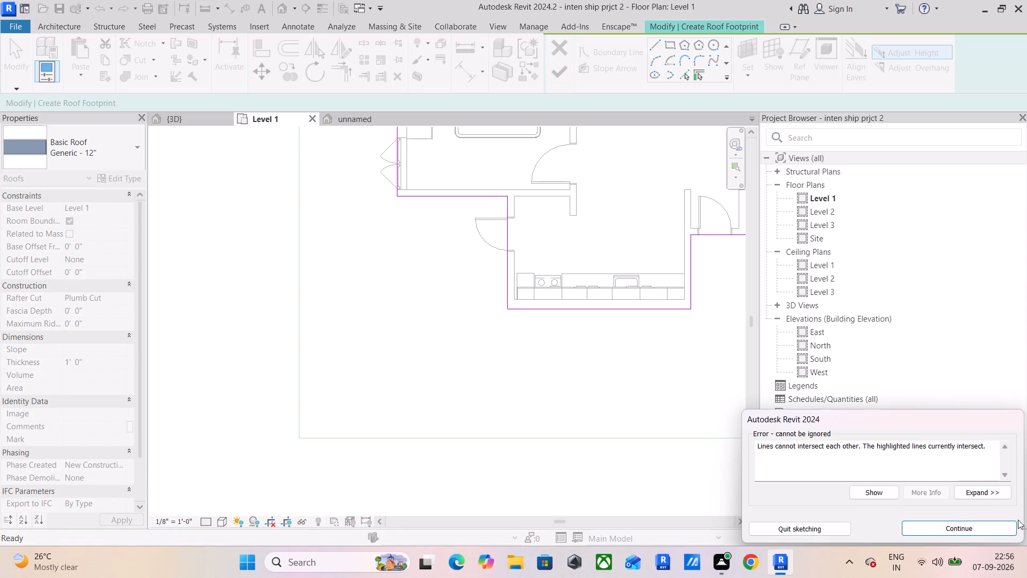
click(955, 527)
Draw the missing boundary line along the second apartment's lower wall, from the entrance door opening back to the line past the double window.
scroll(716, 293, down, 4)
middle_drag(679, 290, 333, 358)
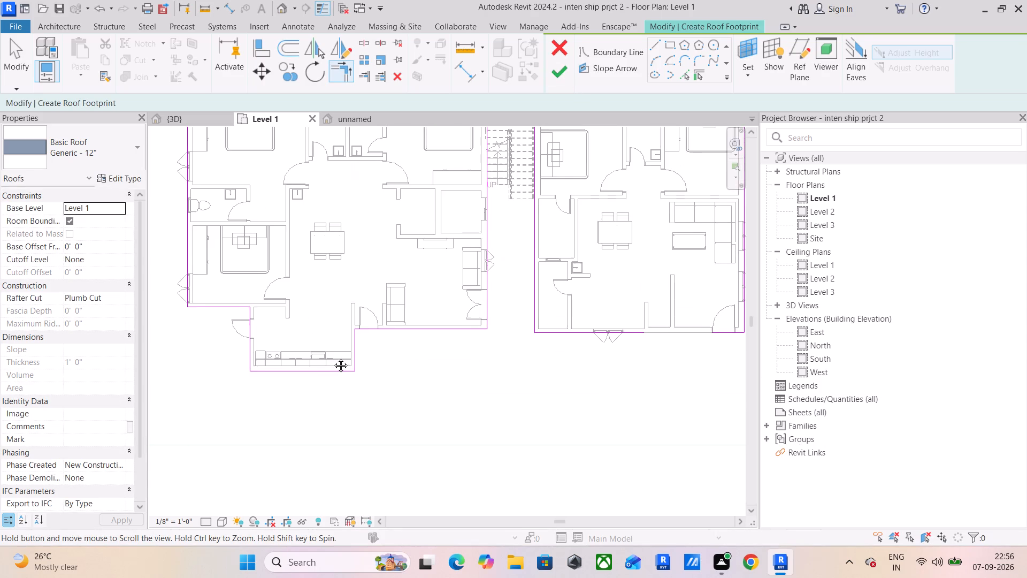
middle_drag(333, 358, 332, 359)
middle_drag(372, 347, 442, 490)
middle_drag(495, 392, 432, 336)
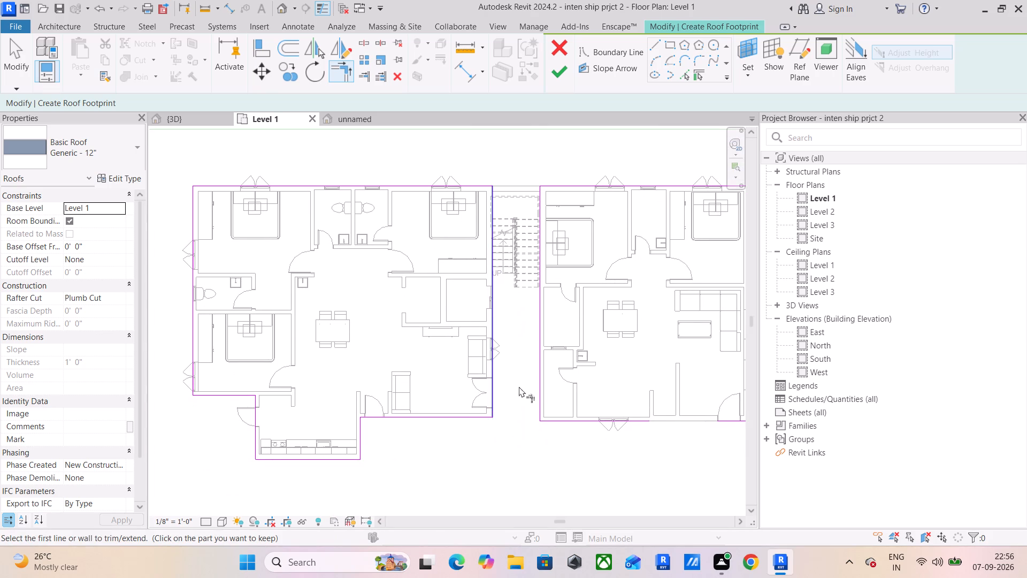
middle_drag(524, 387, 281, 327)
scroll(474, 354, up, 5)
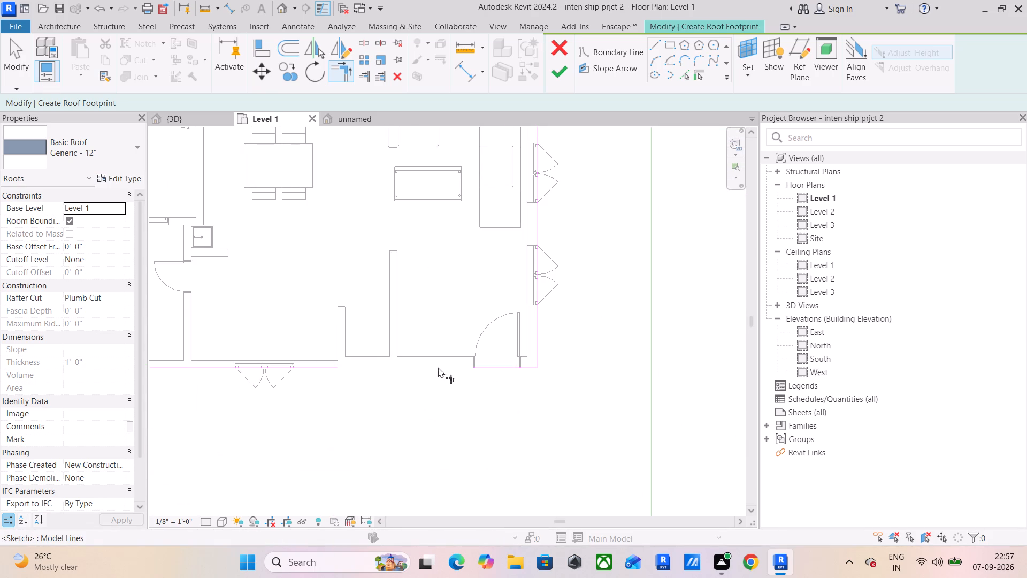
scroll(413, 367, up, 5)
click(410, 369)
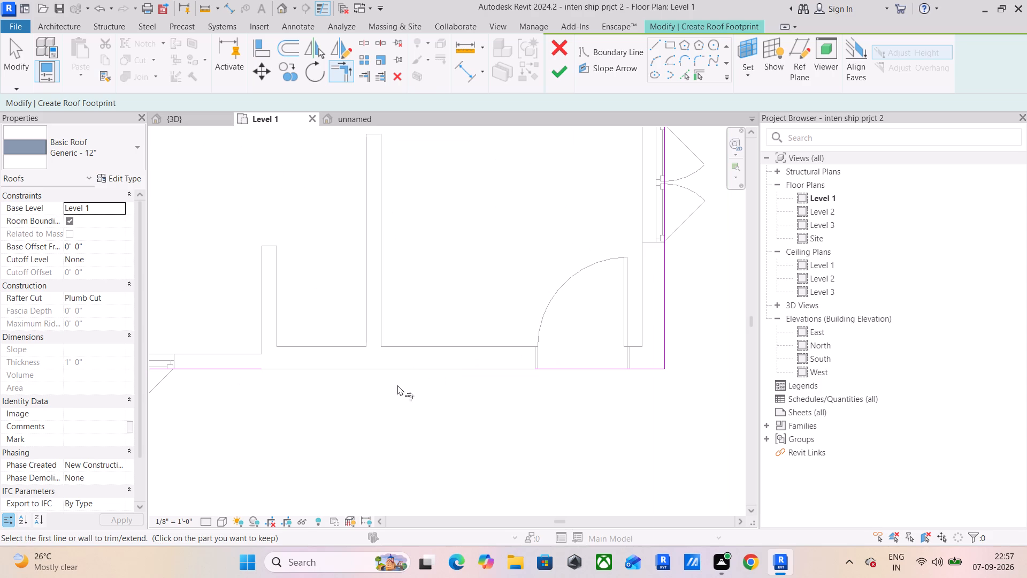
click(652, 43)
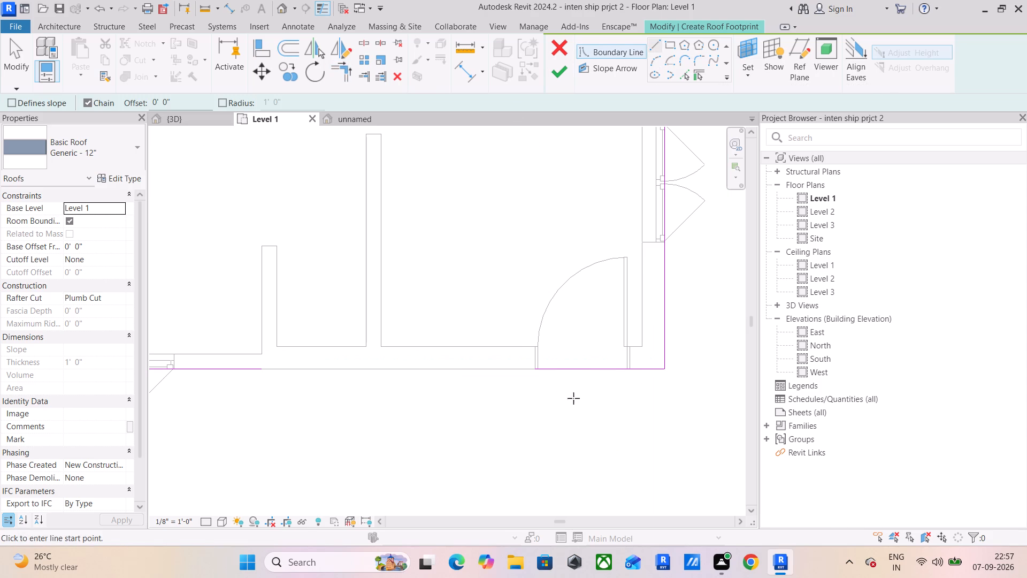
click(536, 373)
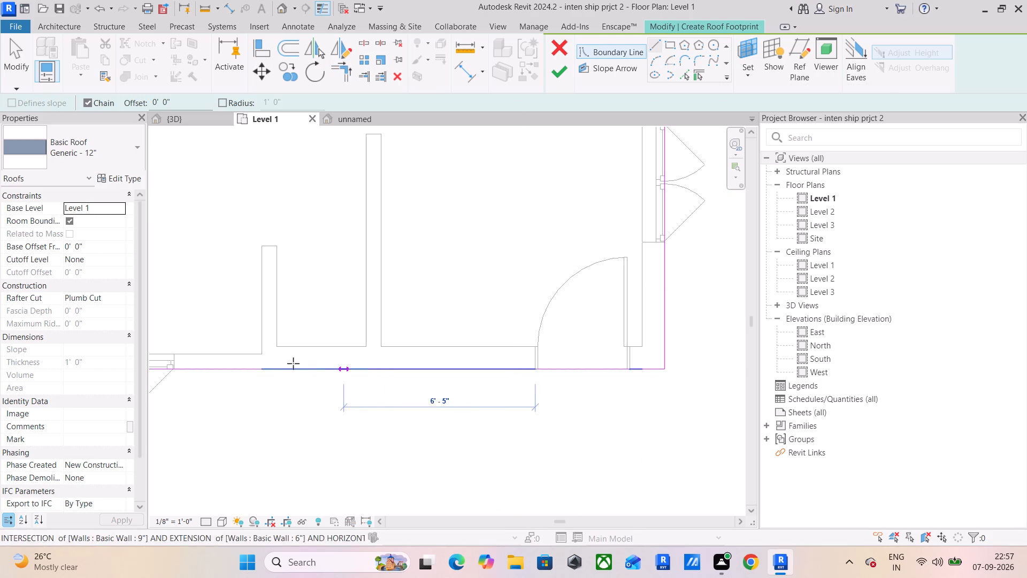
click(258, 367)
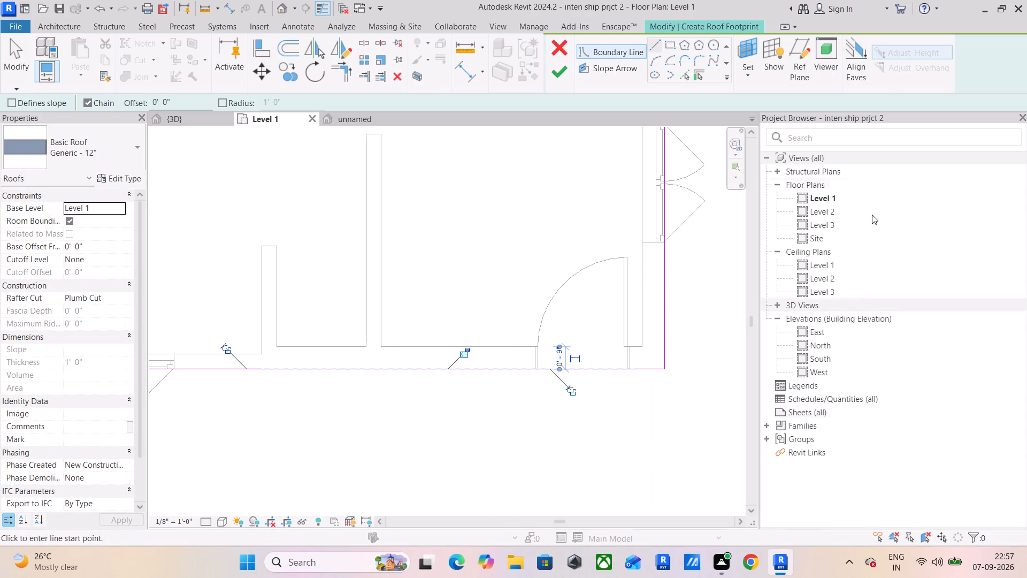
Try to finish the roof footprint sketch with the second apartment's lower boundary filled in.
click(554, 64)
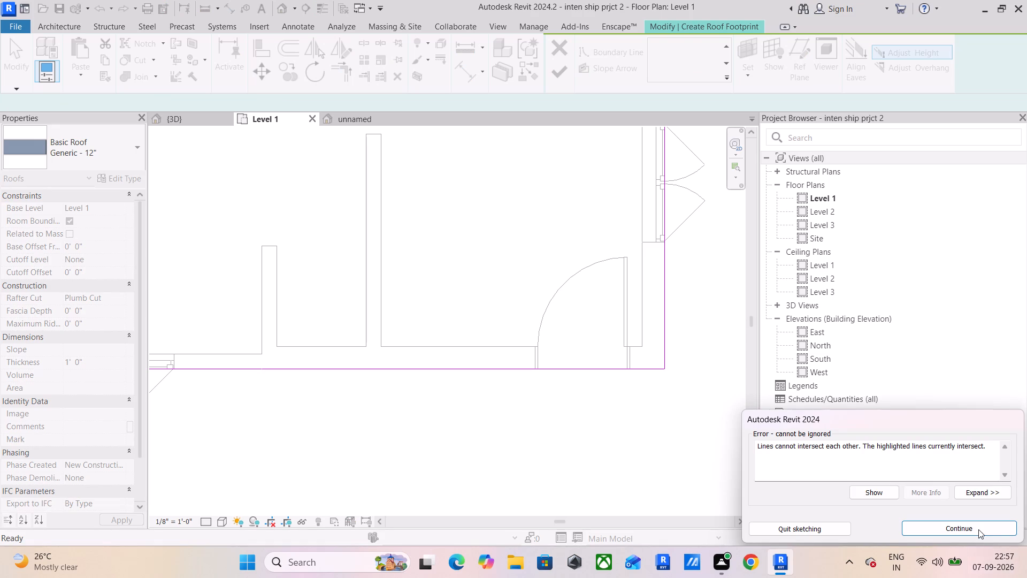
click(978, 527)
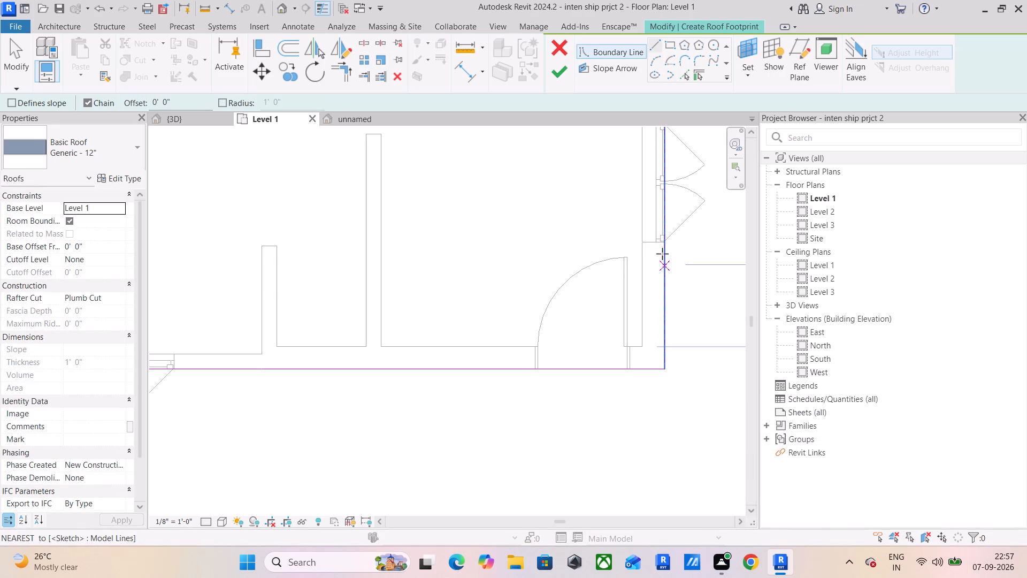
Examine the boundary along the second apartment's outer side, both apartments' upper walls and the stairwell corners for intersecting lines.
middle_drag(673, 298, 692, 497)
scroll(676, 305, up, 5)
scroll(684, 305, down, 4)
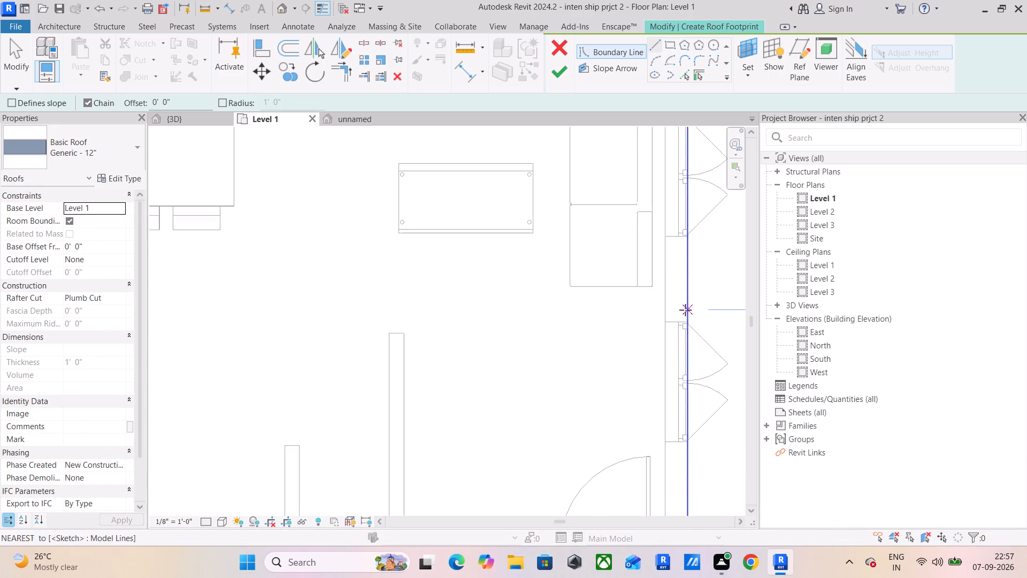
scroll(685, 310, down, 5)
middle_drag(677, 285, 600, 531)
middle_drag(625, 302, 645, 378)
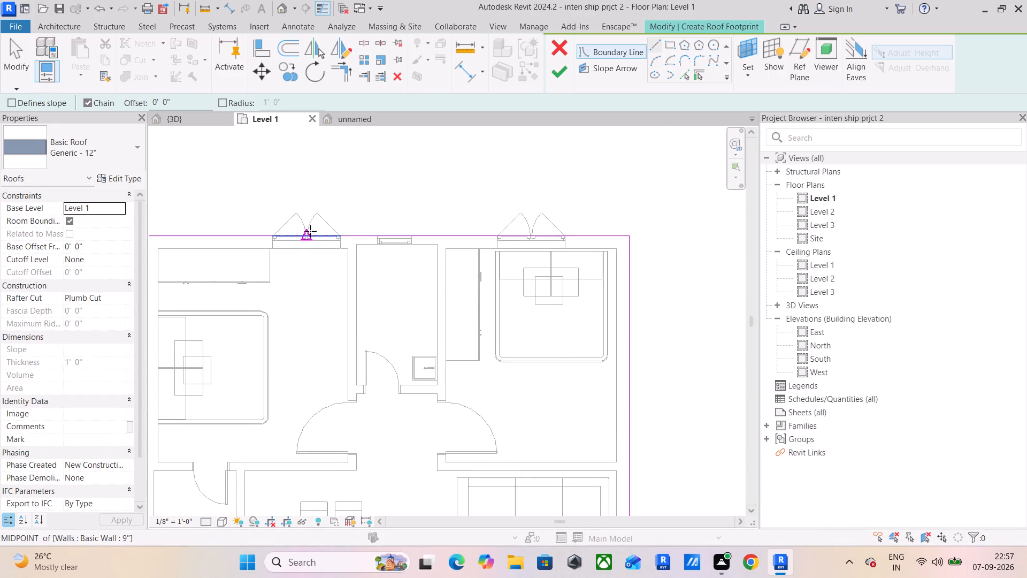
middle_drag(298, 246, 491, 267)
scroll(303, 256, up, 5)
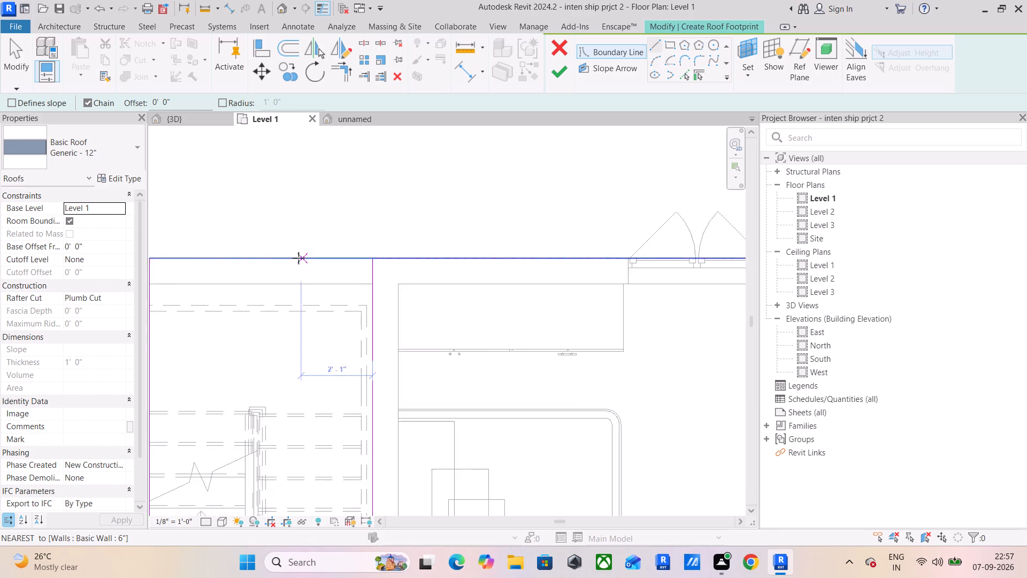
scroll(298, 258, up, 4)
scroll(488, 330, down, 9)
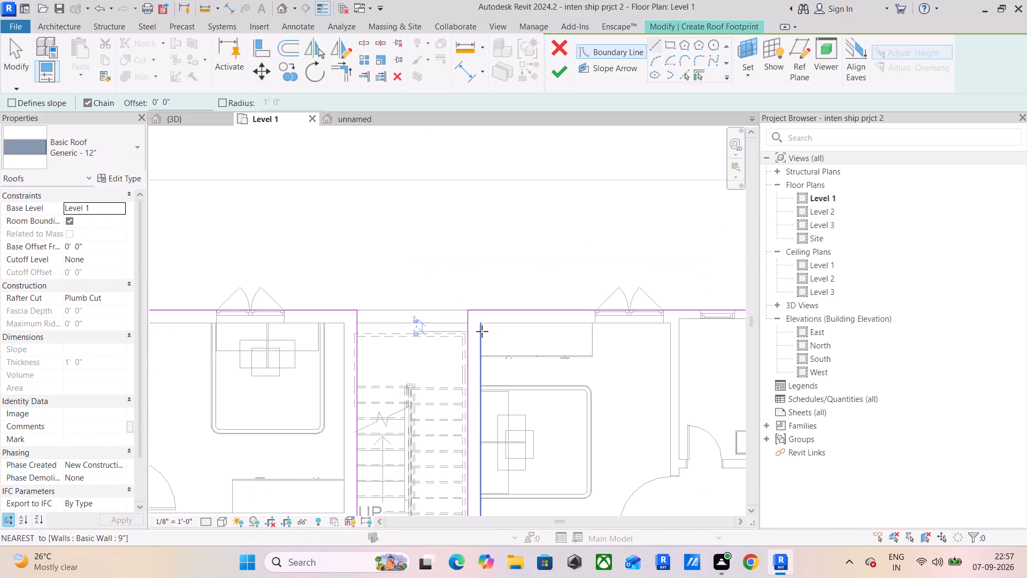
middle_drag(546, 109, 694, 86)
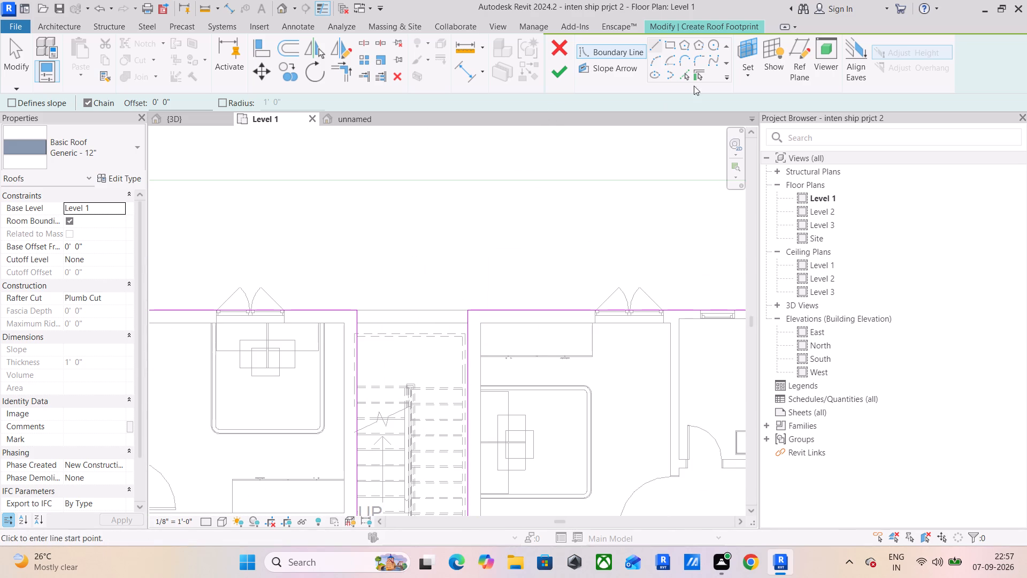
middle_drag(694, 86, 742, 69)
middle_drag(436, 219, 594, 184)
scroll(578, 207, down, 2)
middle_drag(195, 273, 308, 288)
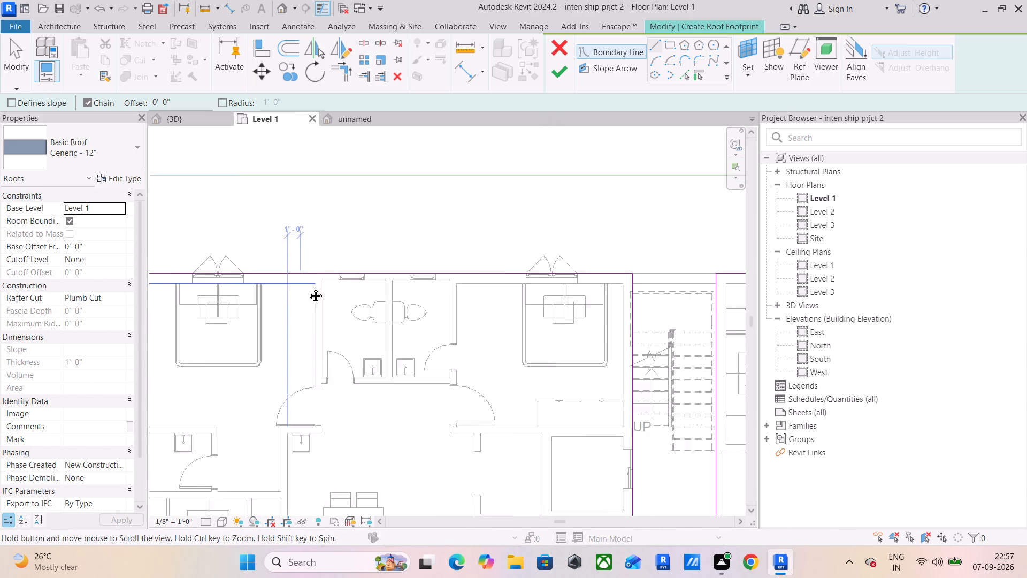
middle_drag(308, 288, 486, 248)
scroll(513, 278, up, 4)
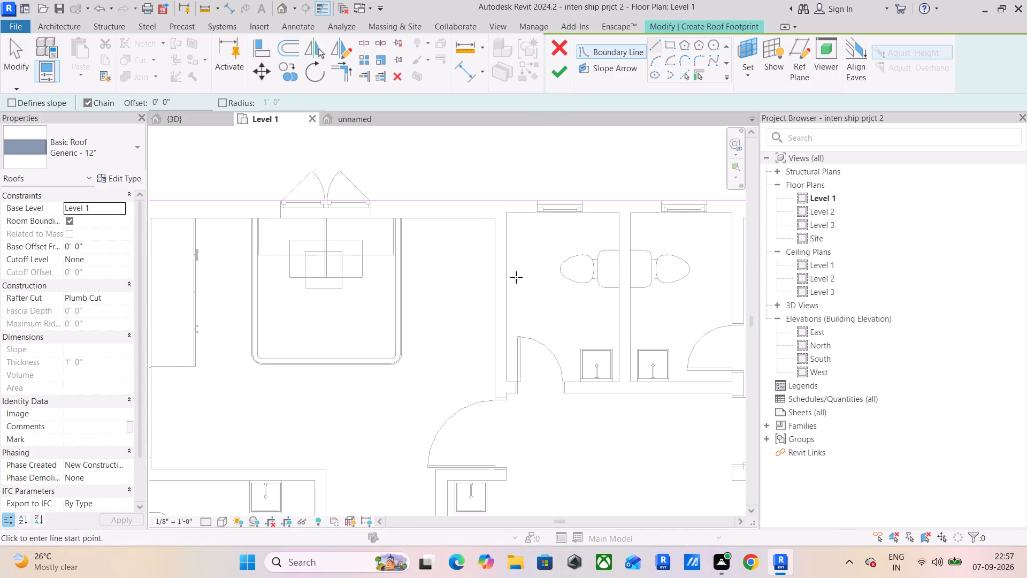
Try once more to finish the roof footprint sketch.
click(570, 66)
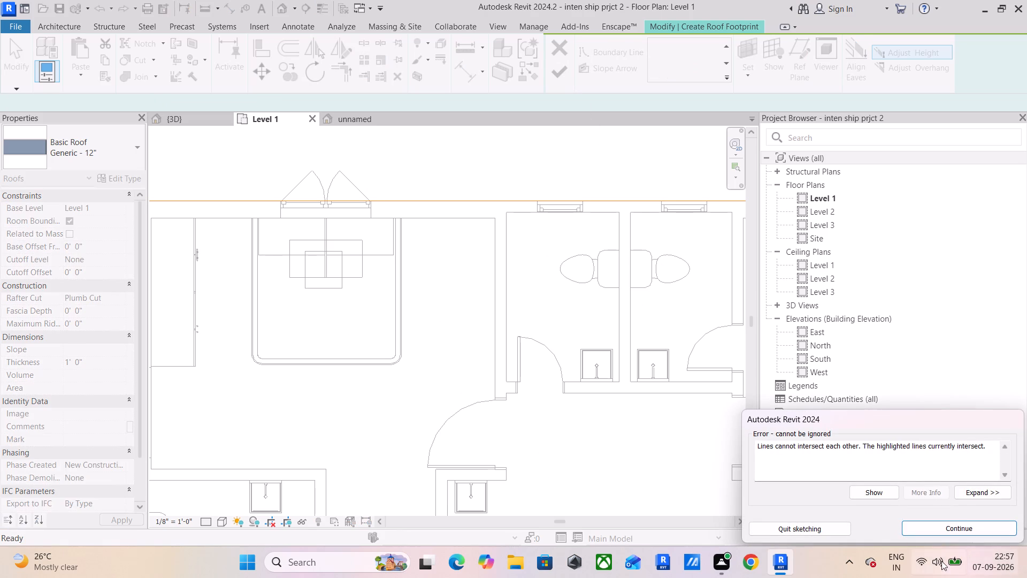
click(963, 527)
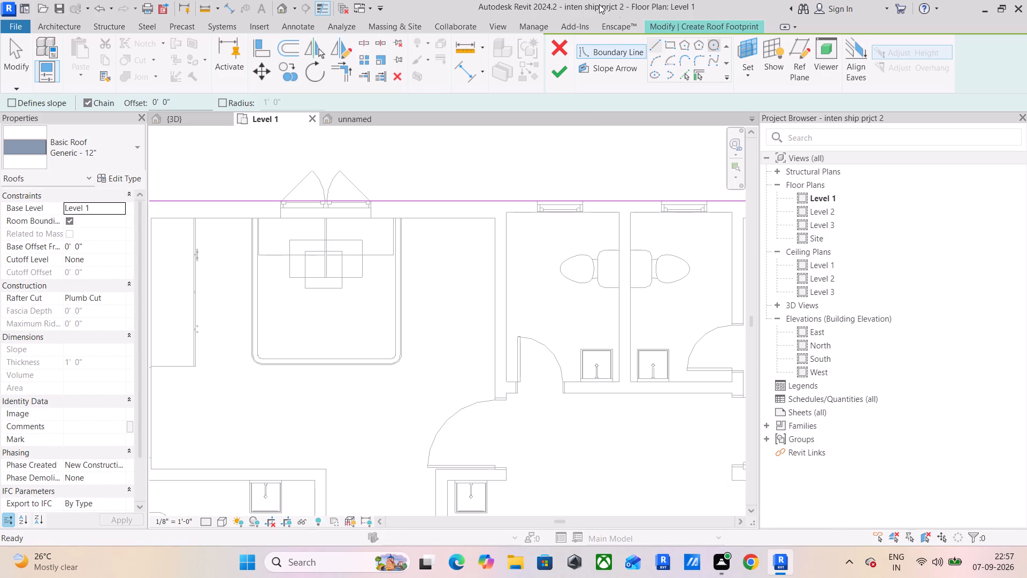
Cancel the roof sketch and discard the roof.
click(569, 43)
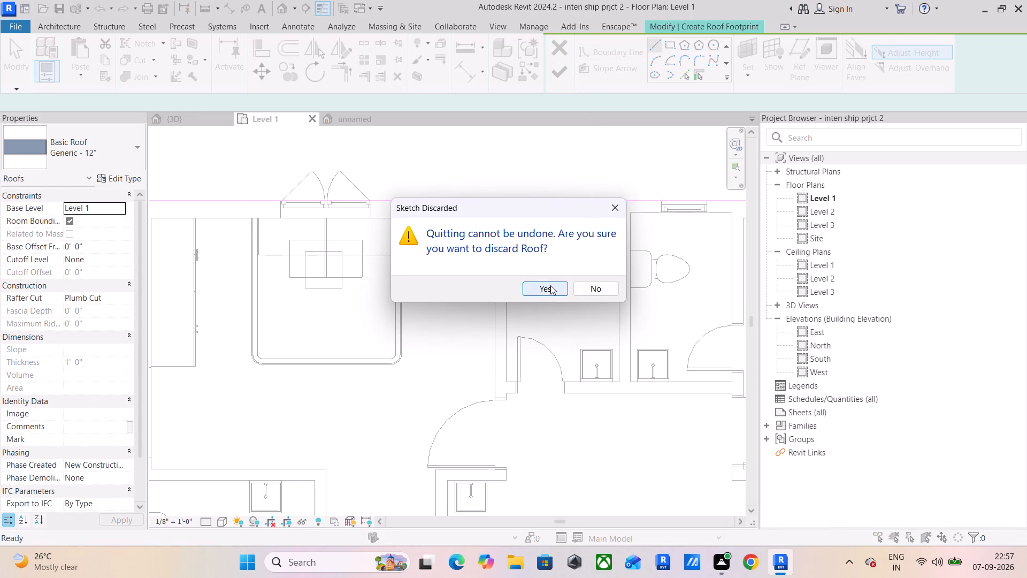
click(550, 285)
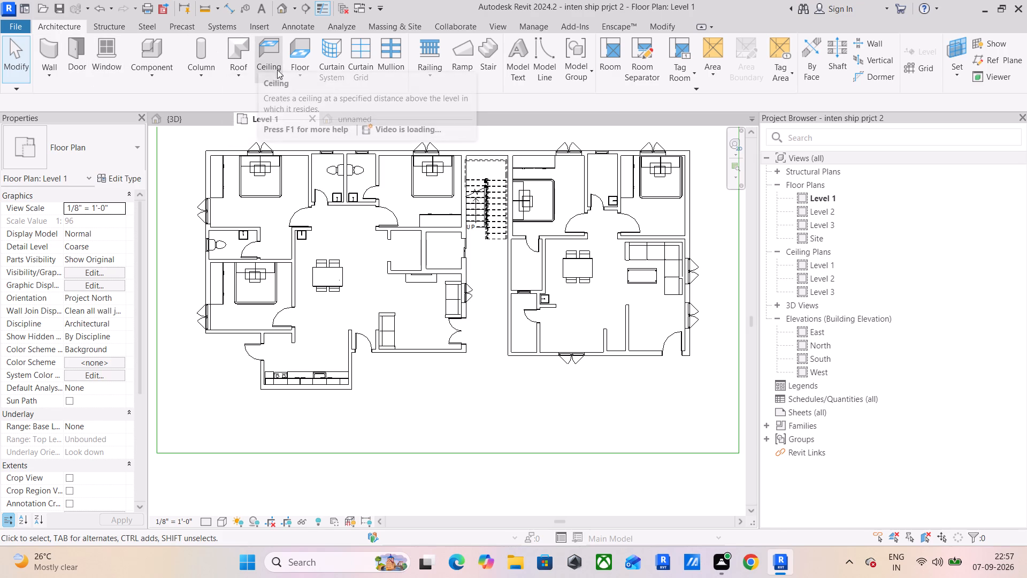
Start a new roof by footprint and keep it on Level 1.
click(241, 67)
click(251, 105)
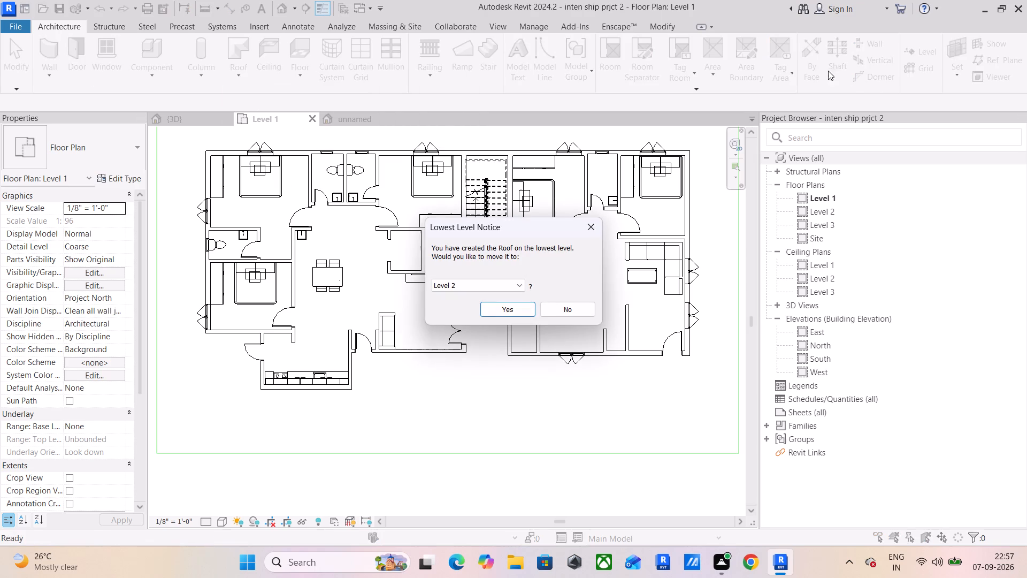
click(569, 306)
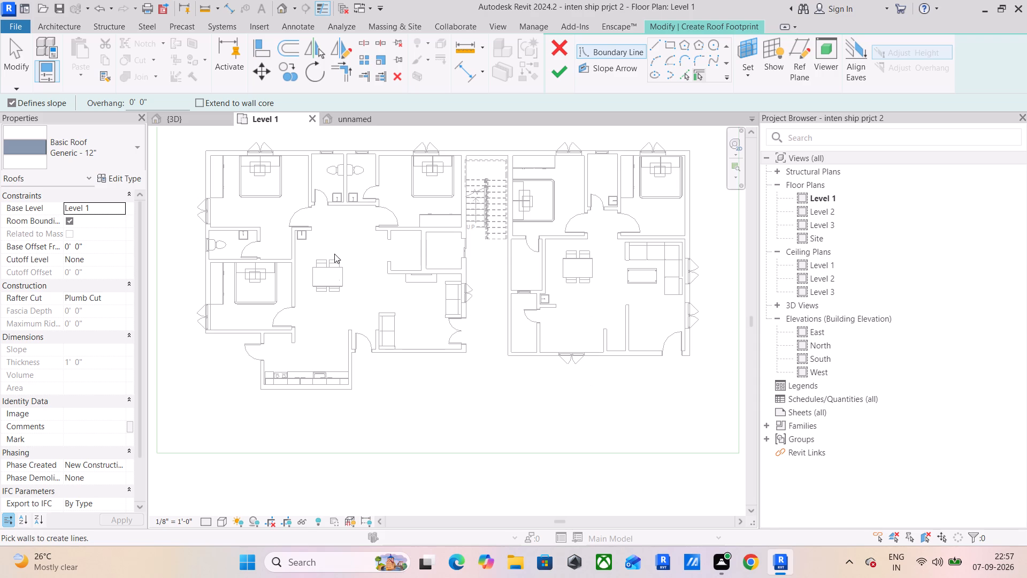
Draw chained boundary lines down the first apartment's outer side, 28'-4 1/2" long, and along the lower bedroom wall to the kitchen wall.
click(657, 49)
scroll(212, 168, up, 4)
click(198, 141)
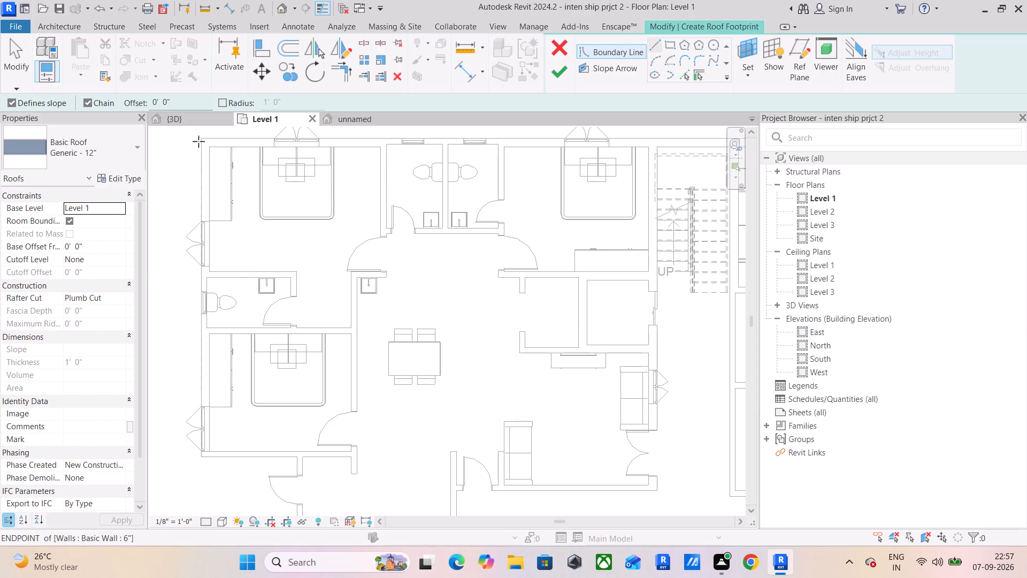
click(198, 460)
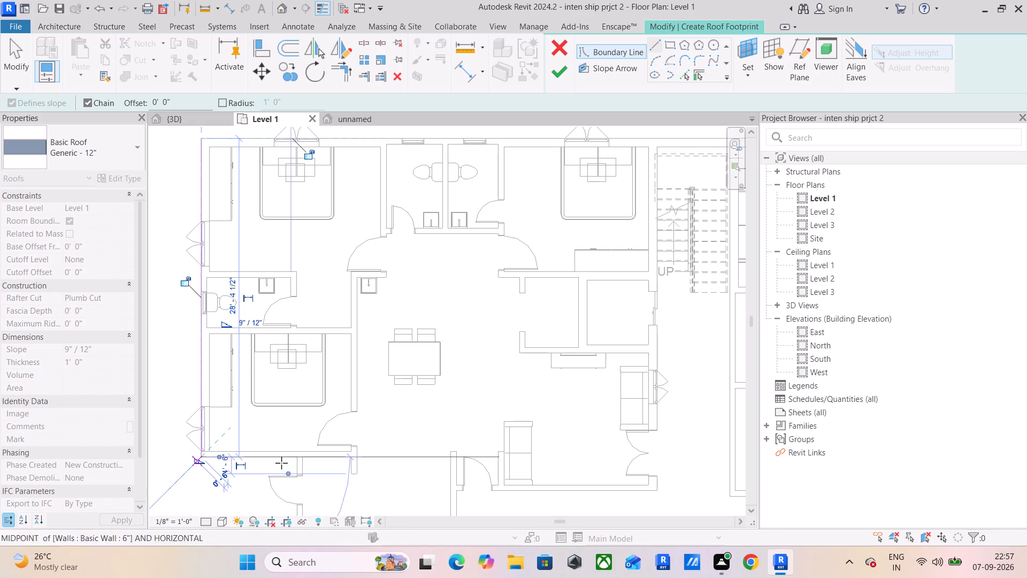
click(298, 462)
Continue the boundary around the kitchen projection, about 14'-2" along its lower wall and 5'-9" up to the entrance wall line.
middle_drag(299, 473, 274, 247)
scroll(274, 247, up, 1)
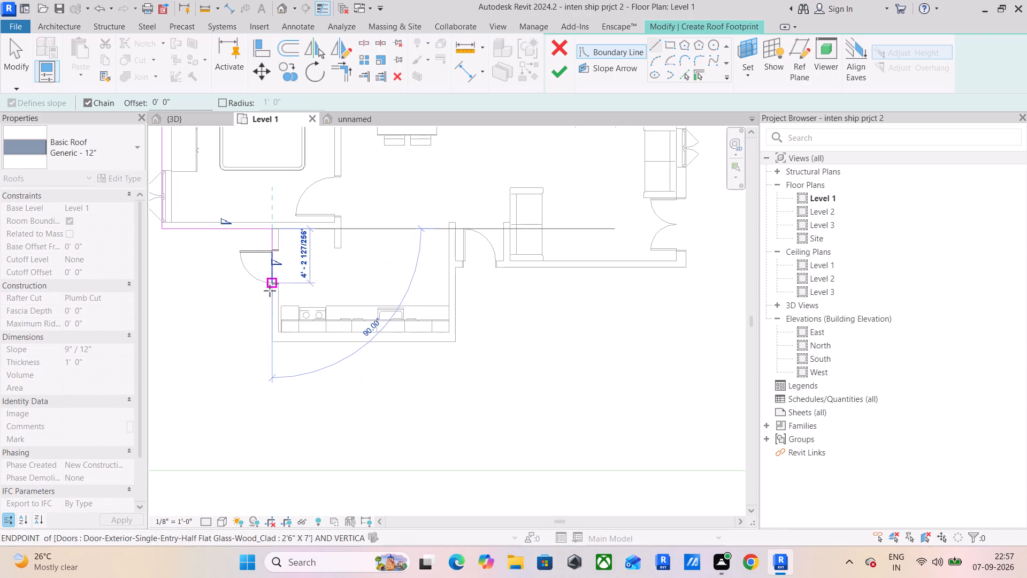
drag(275, 344, 280, 347)
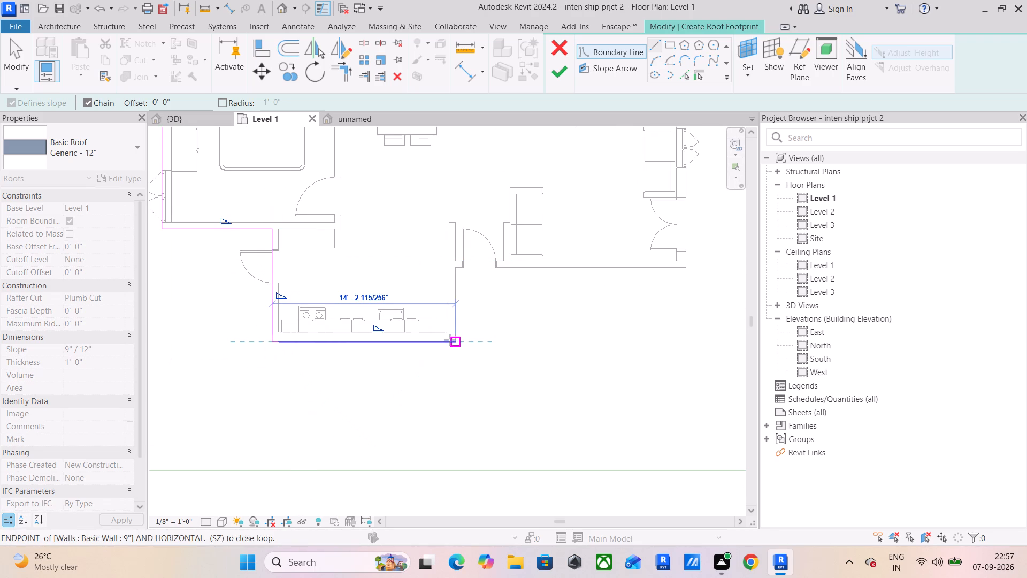
click(453, 341)
click(456, 269)
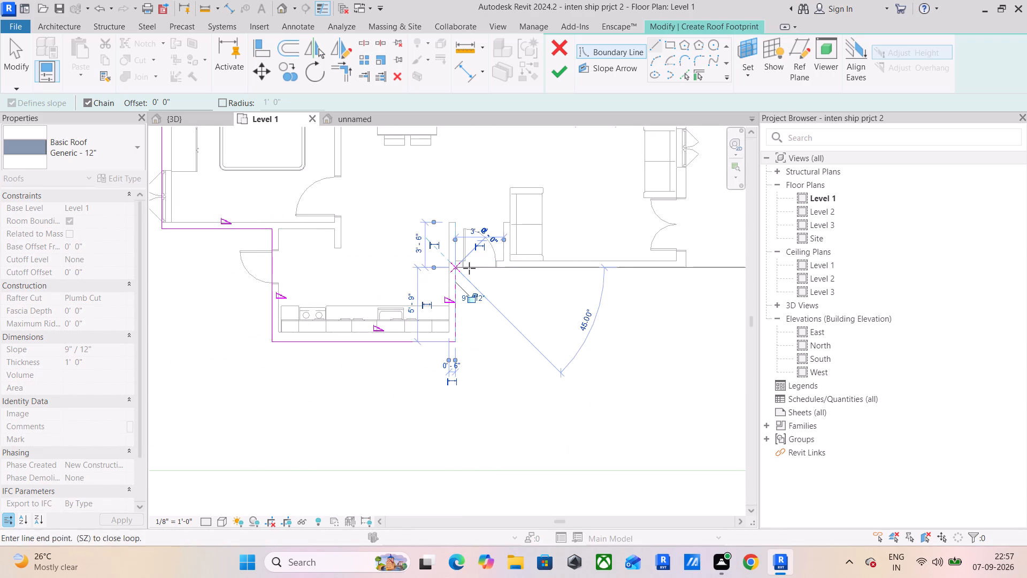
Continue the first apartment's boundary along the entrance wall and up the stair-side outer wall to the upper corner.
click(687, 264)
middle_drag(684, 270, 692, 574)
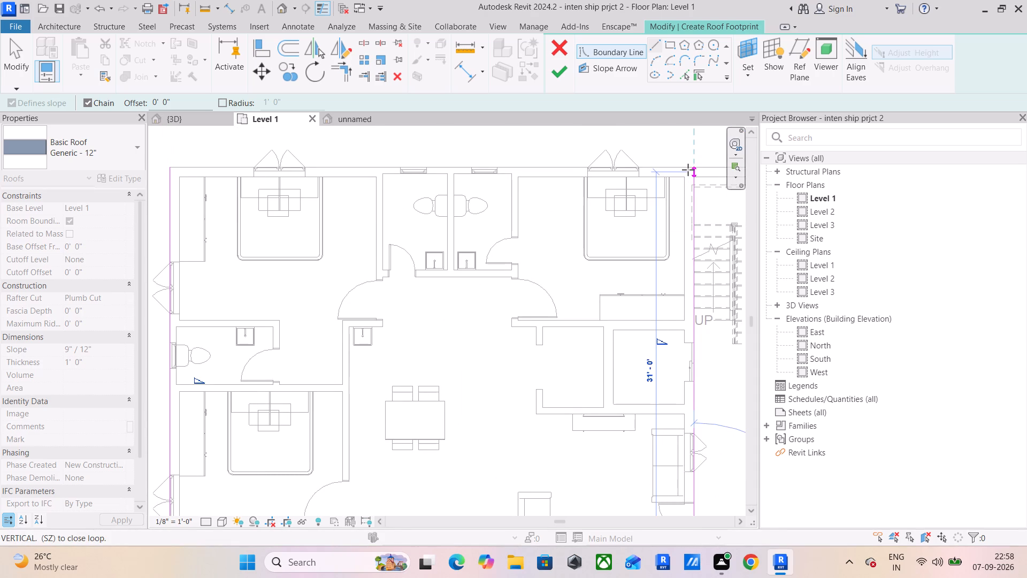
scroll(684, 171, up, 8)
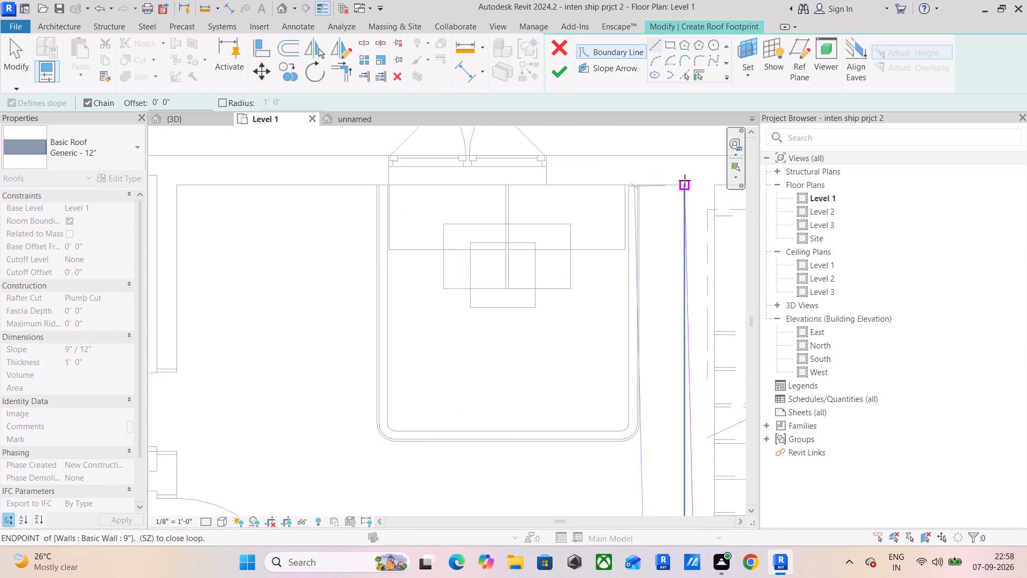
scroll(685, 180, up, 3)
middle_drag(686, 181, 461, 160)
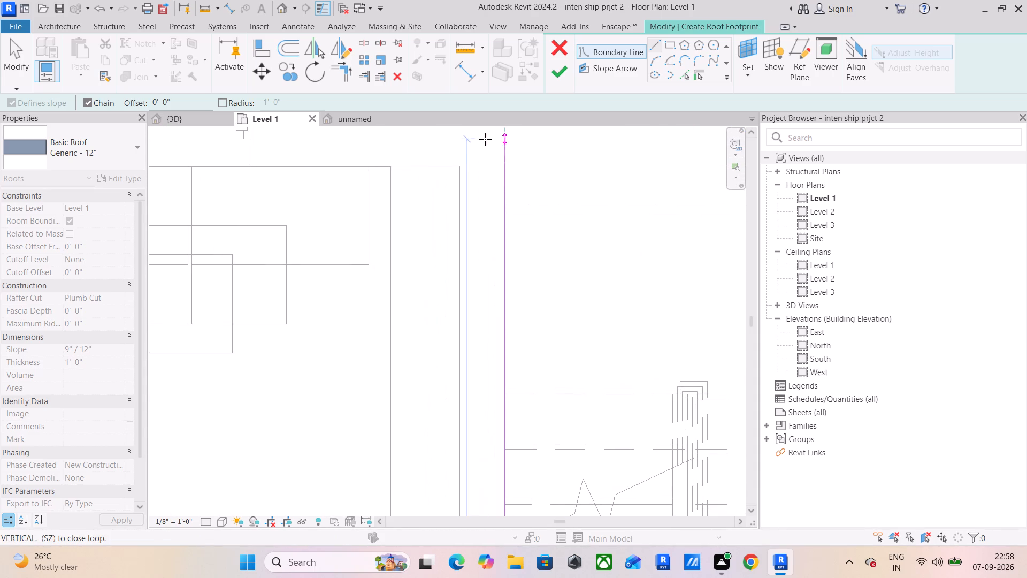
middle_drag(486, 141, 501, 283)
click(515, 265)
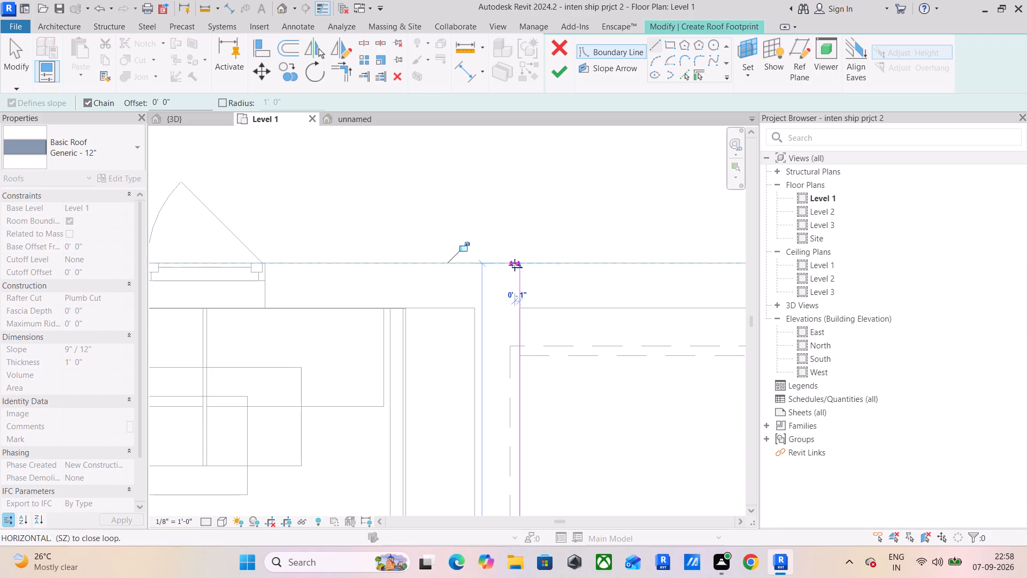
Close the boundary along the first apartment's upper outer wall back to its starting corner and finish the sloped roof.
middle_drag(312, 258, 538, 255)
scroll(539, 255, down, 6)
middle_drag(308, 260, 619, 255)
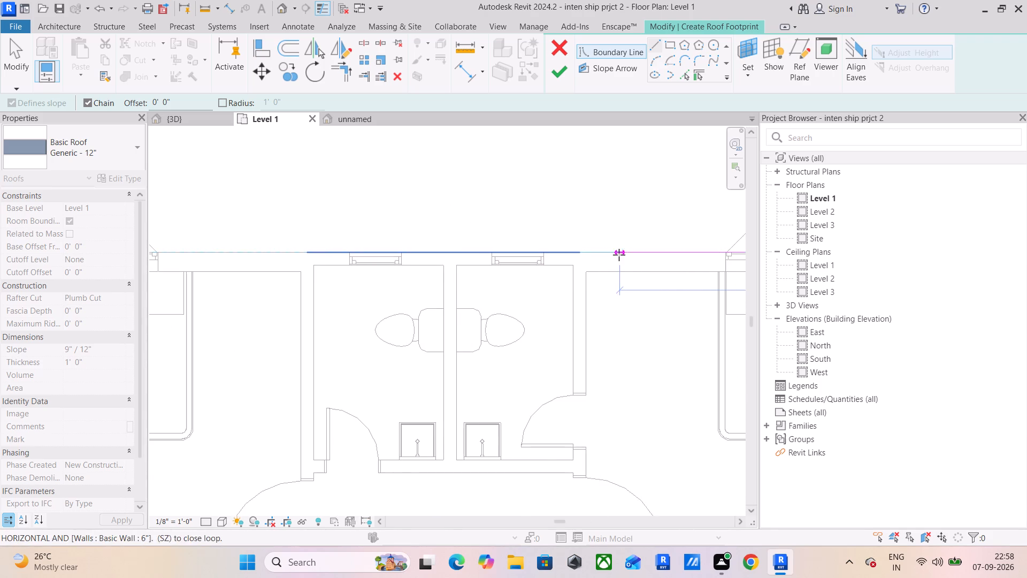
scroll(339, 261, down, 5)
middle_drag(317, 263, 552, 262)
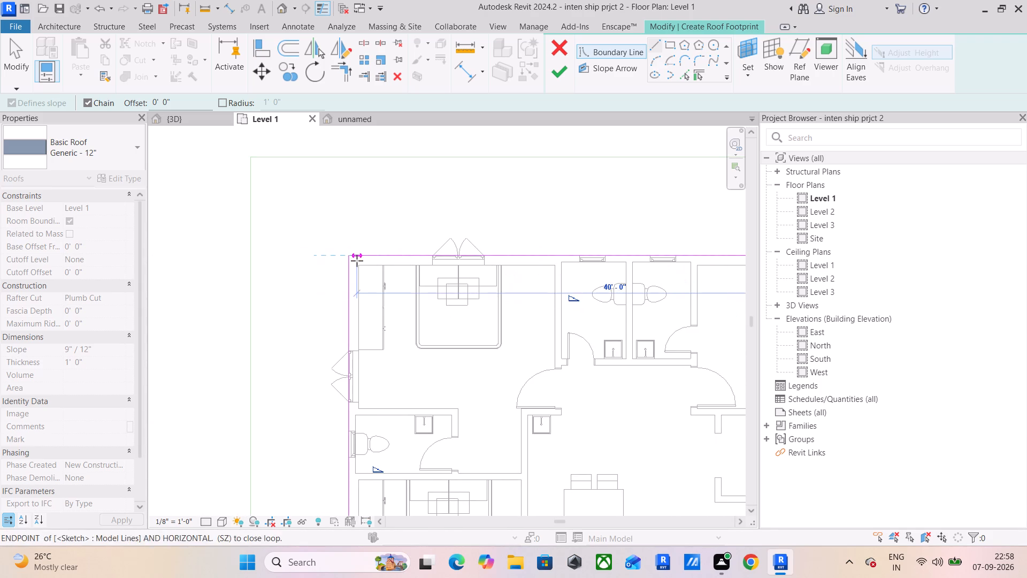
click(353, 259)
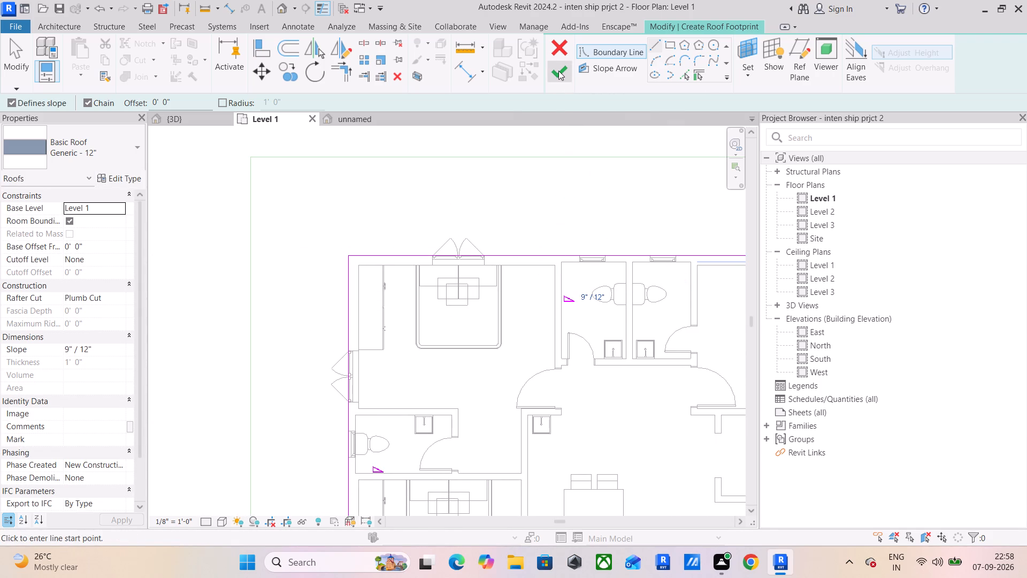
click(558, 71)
Start another roof by footprint, keep it on Level 1, and turn off Defines slope.
scroll(543, 303, down, 5)
middle_drag(565, 306, 309, 277)
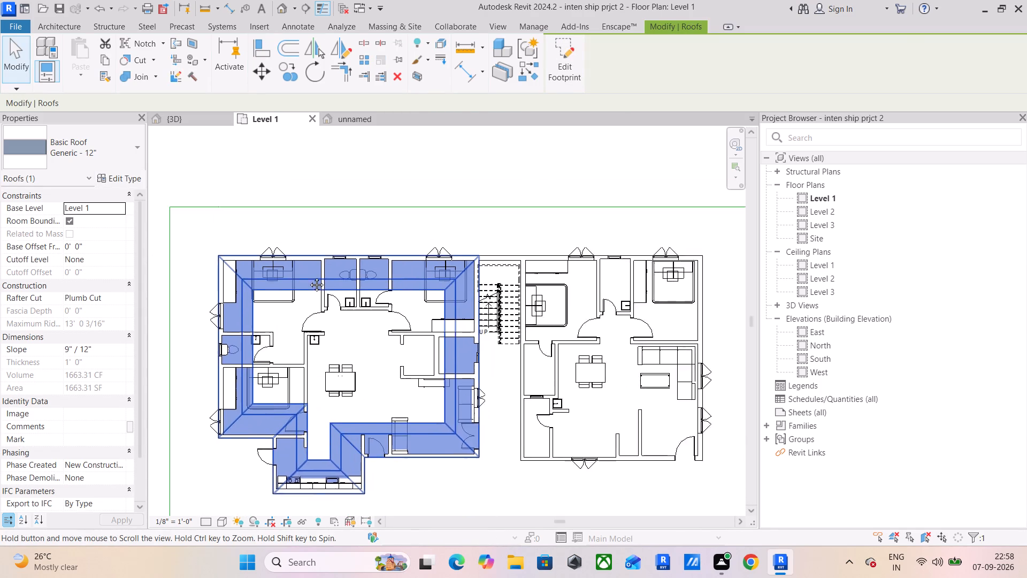
middle_drag(309, 277, 230, 246)
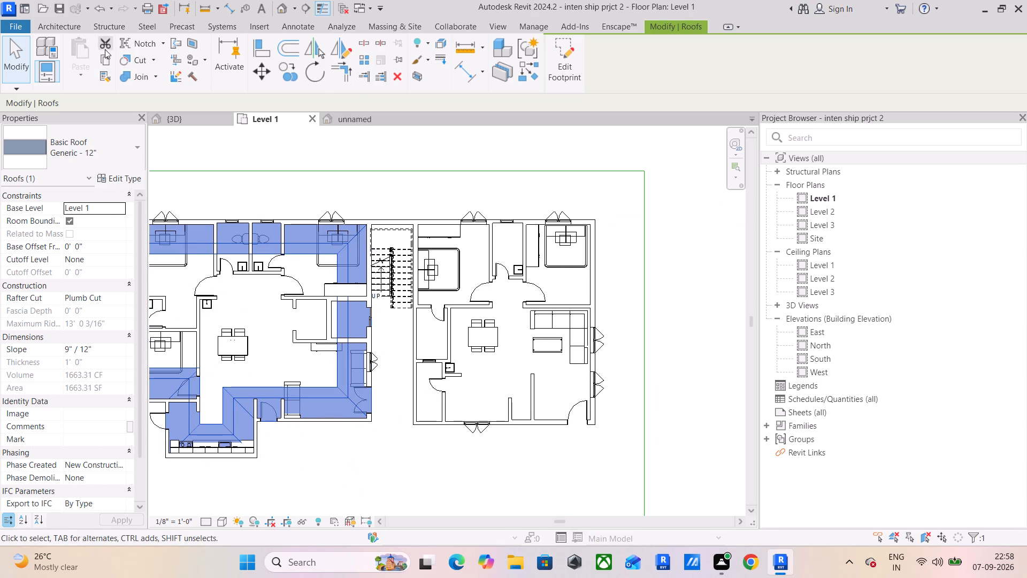
click(64, 21)
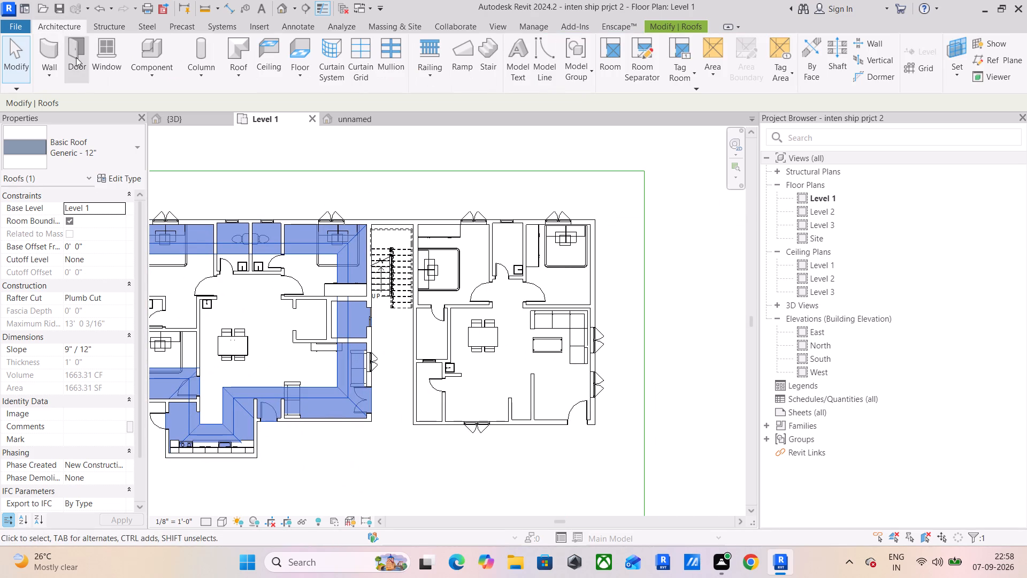
click(236, 76)
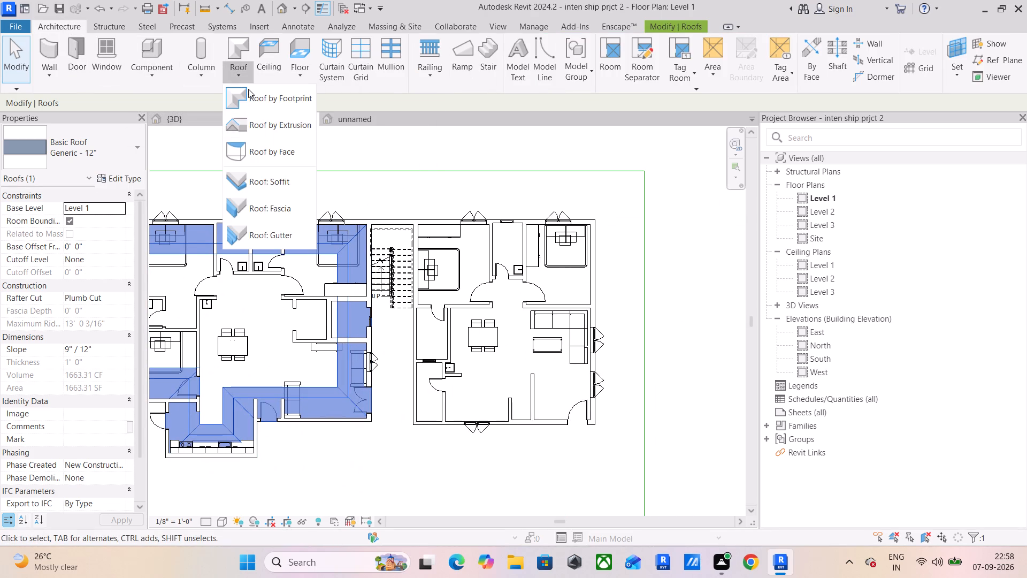
click(248, 89)
click(573, 308)
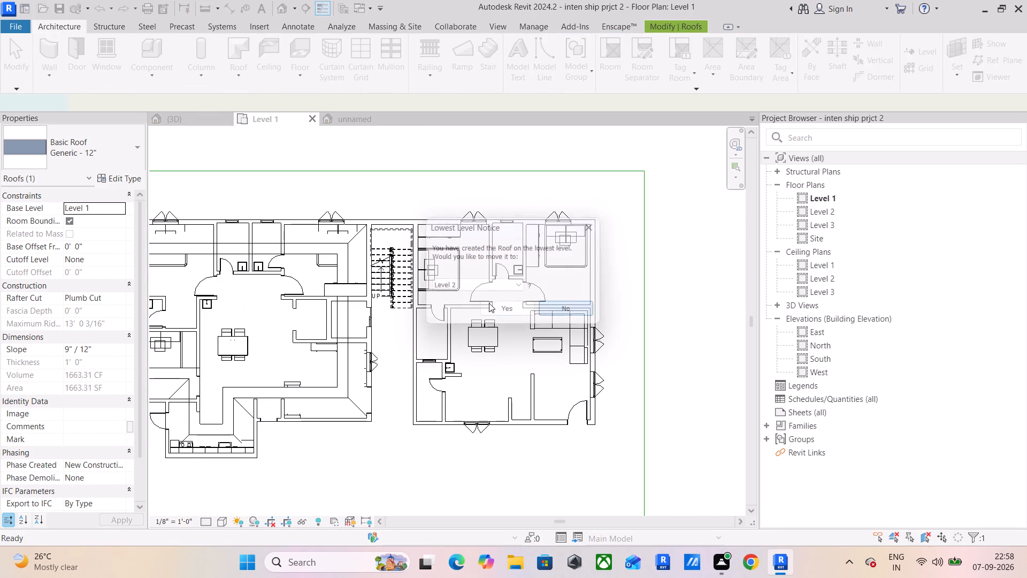
click(12, 103)
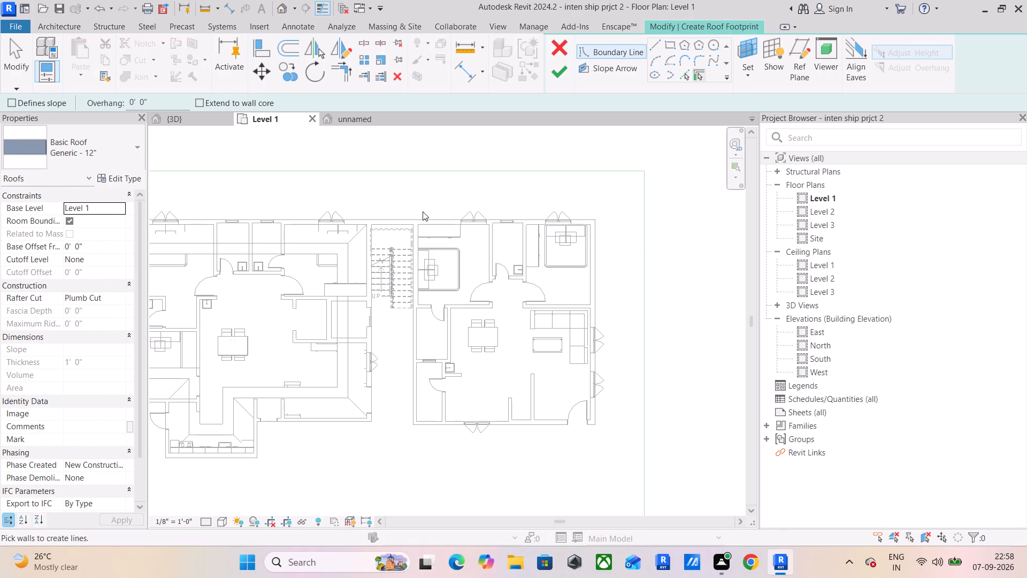
Sketch a closed rectangular line boundary, 31'-10 1/2" deep, along the second apartment's outer walls and finish the roof.
scroll(421, 221, up, 5)
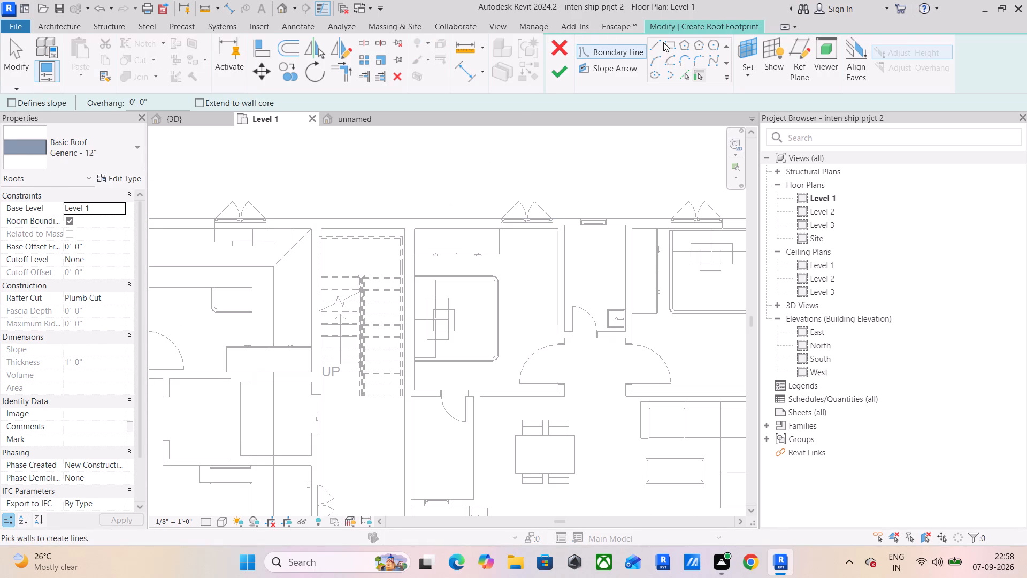
click(661, 41)
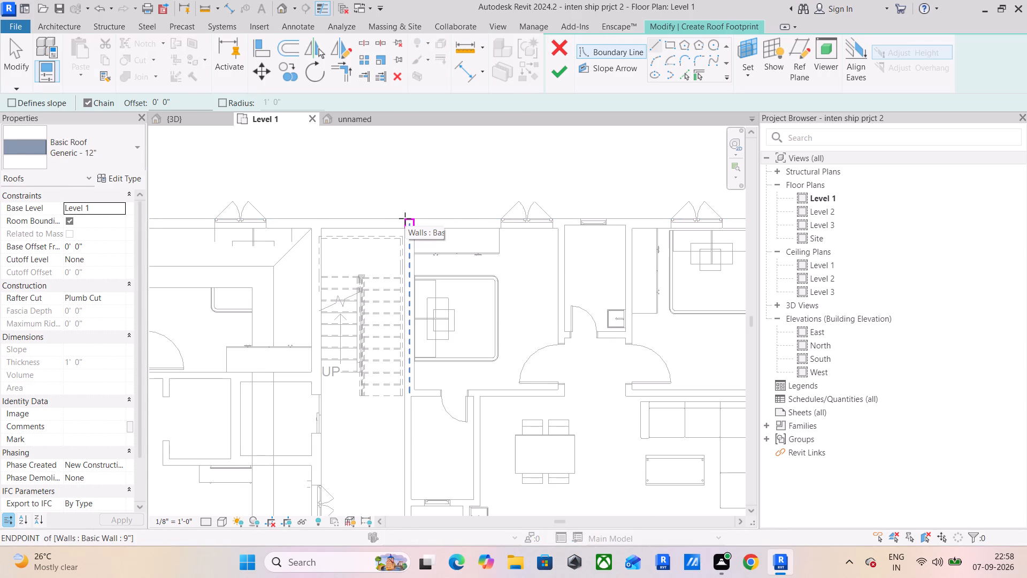
click(405, 218)
middle_drag(554, 209, 255, 230)
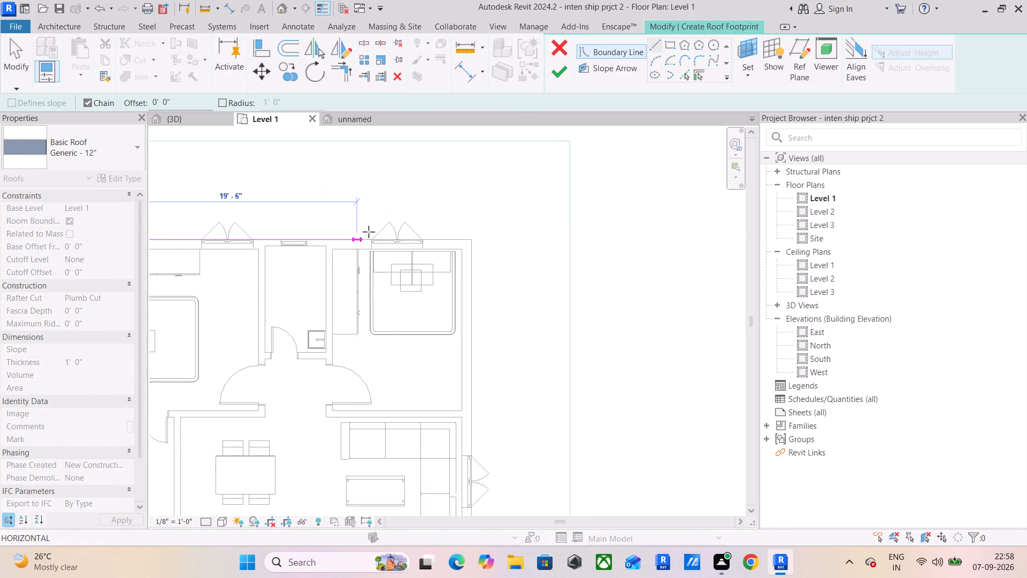
click(474, 240)
middle_drag(502, 343, 428, 62)
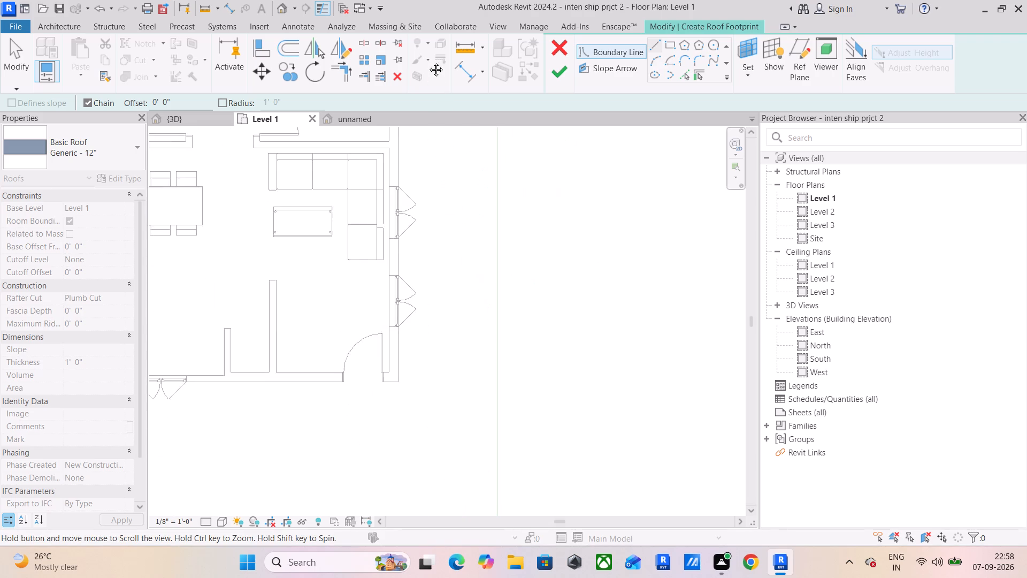
middle_drag(428, 62, 428, 72)
click(399, 377)
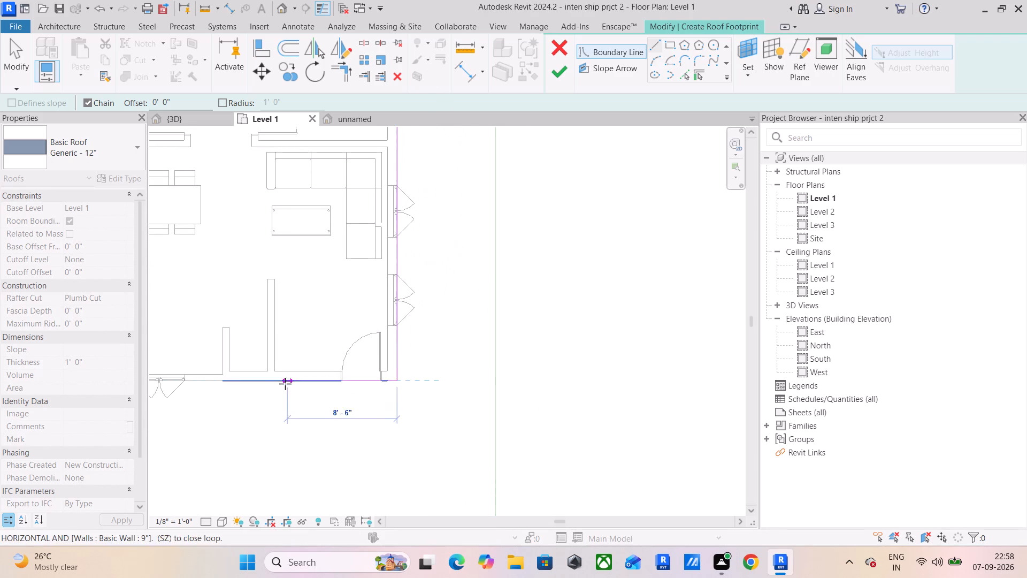
middle_drag(293, 385, 696, 355)
click(439, 356)
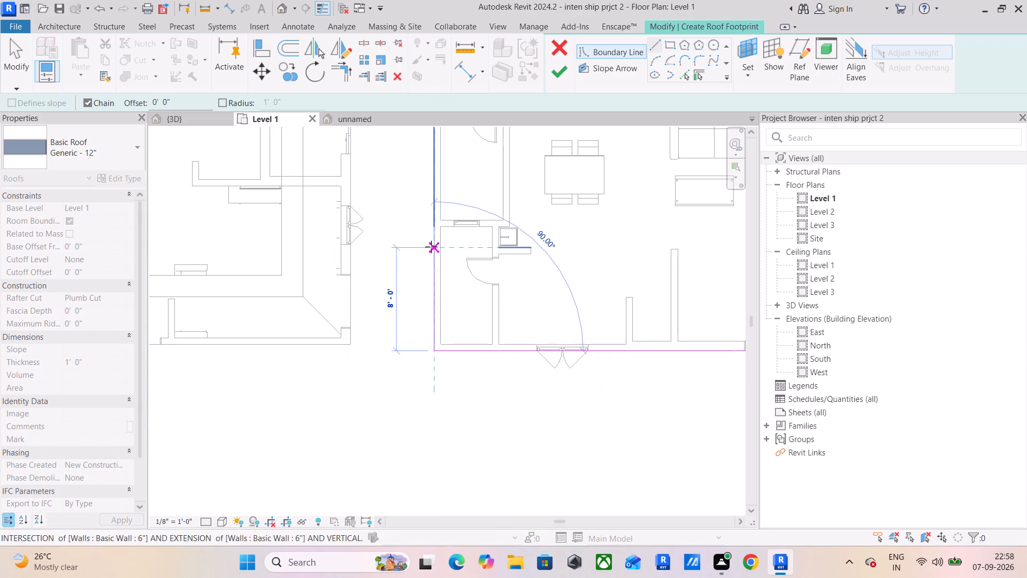
middle_drag(440, 293, 414, 577)
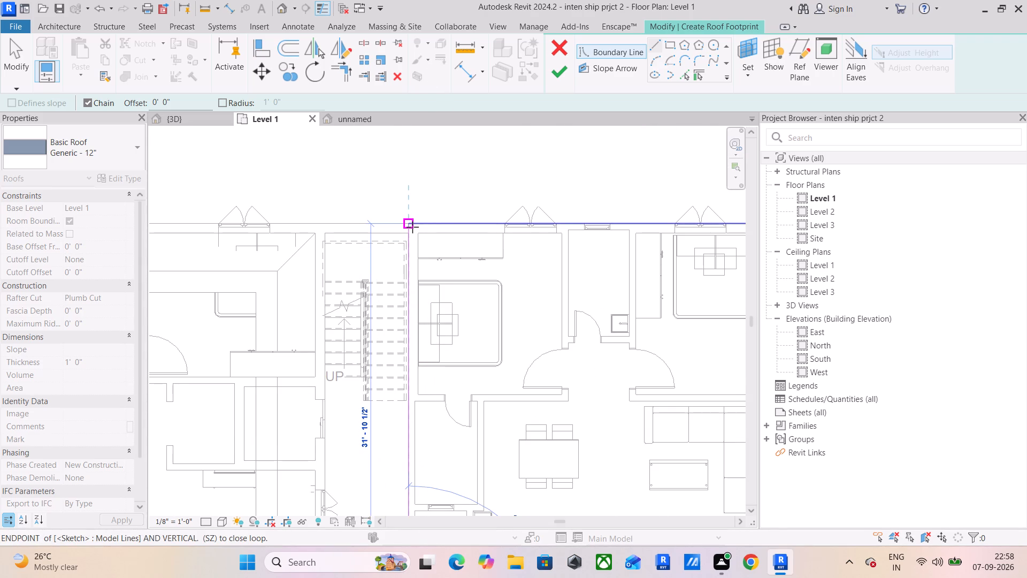
click(413, 225)
click(562, 68)
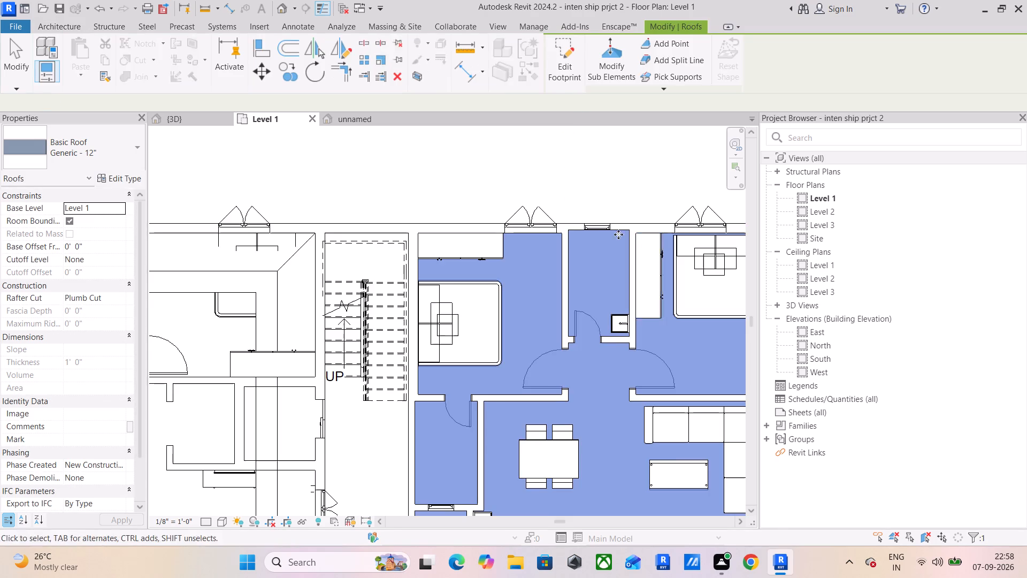
Delete the first apartment's sloped roof in the 3D view.
scroll(439, 341, down, 4)
middle_drag(369, 339, 454, 294)
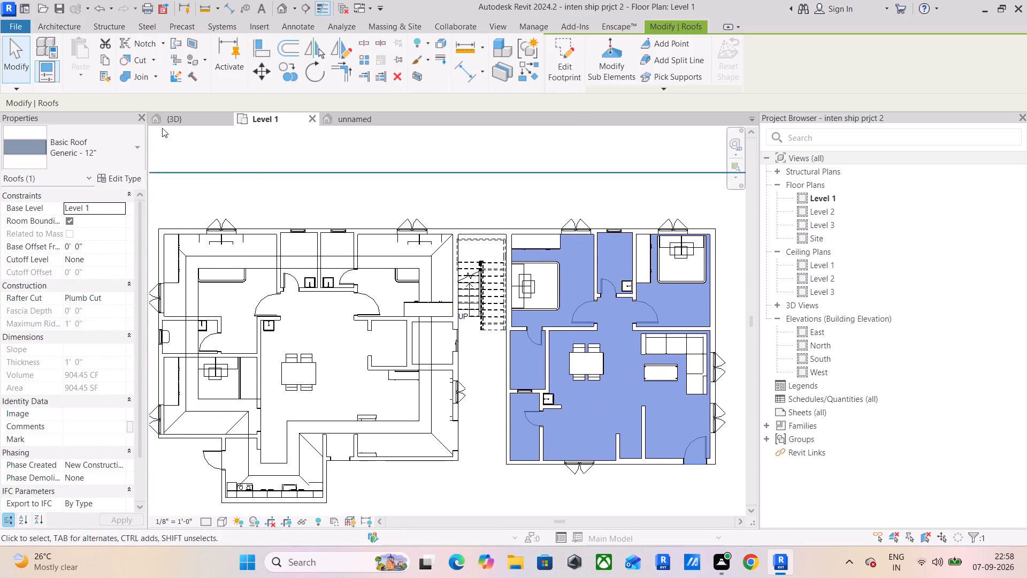
drag(182, 116, 188, 117)
scroll(332, 245, down, 3)
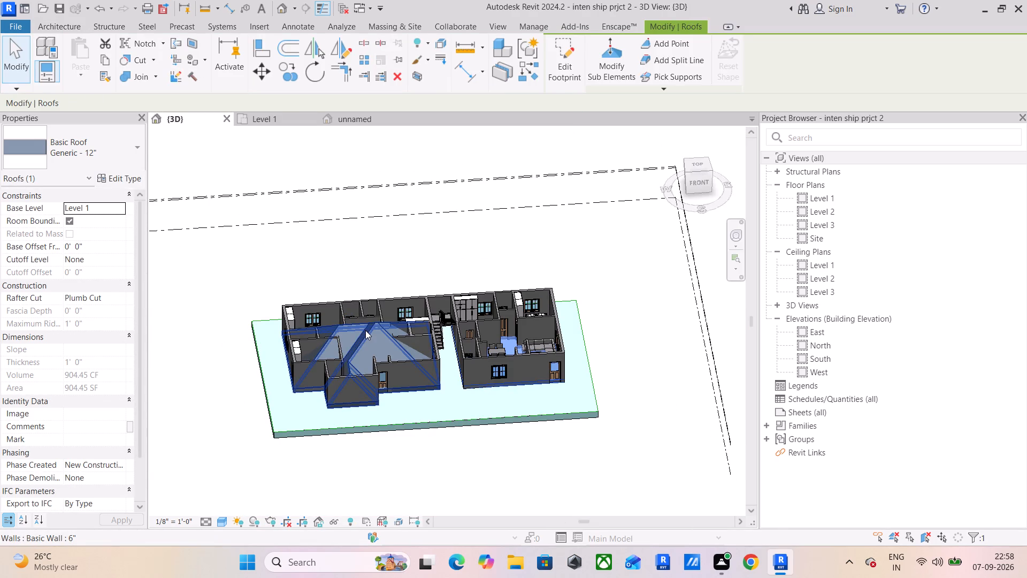
click(365, 330)
key(Delete)
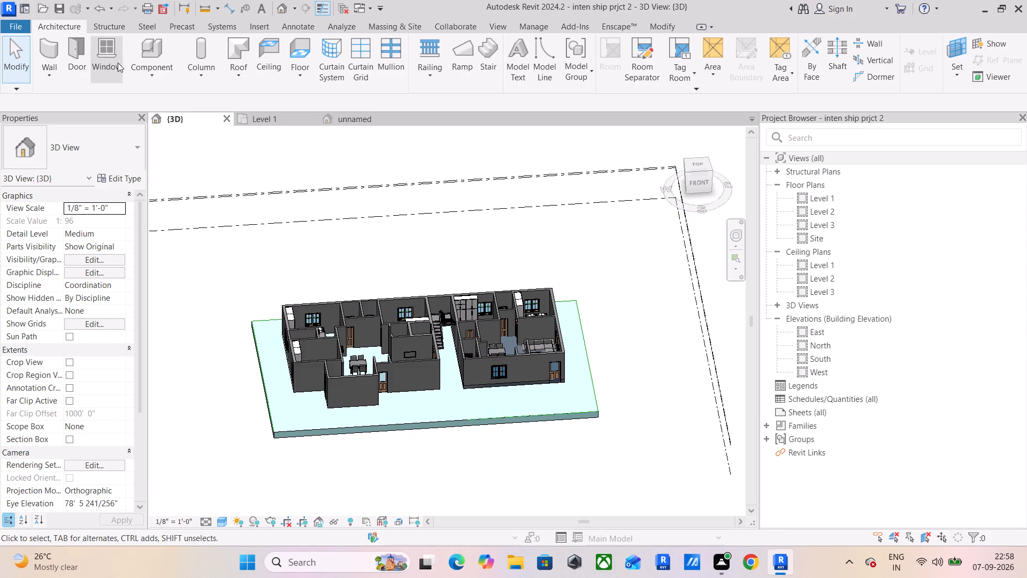
Start a new roof by footprint kept on Level 1, using straight boundary lines in the Level 1 plan.
click(248, 66)
click(257, 96)
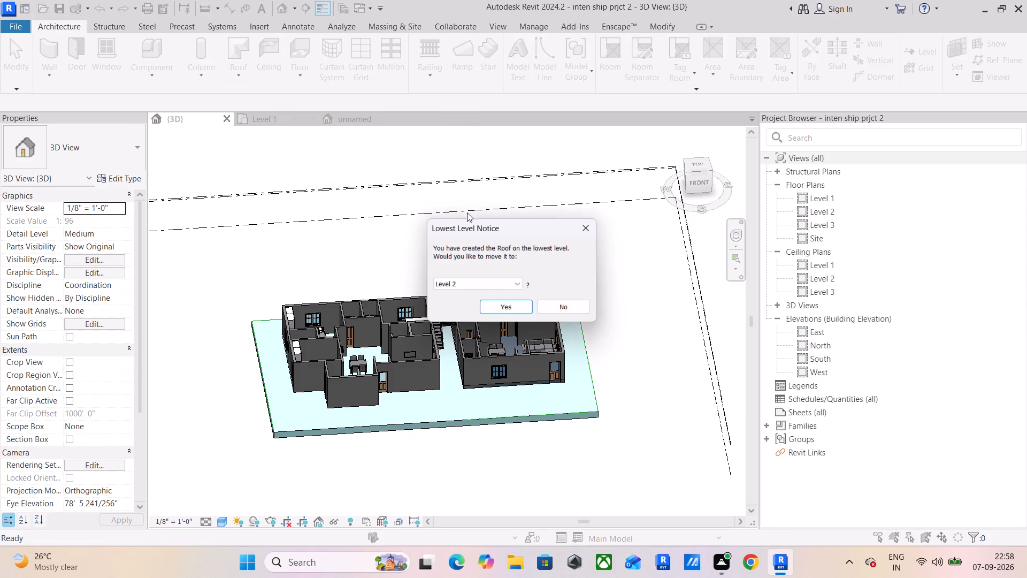
click(579, 311)
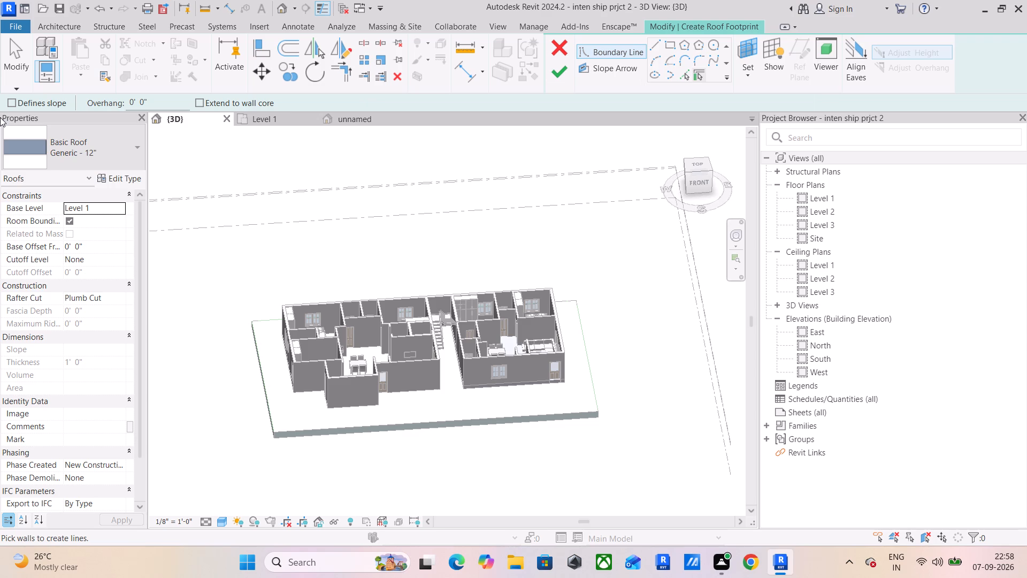
click(657, 42)
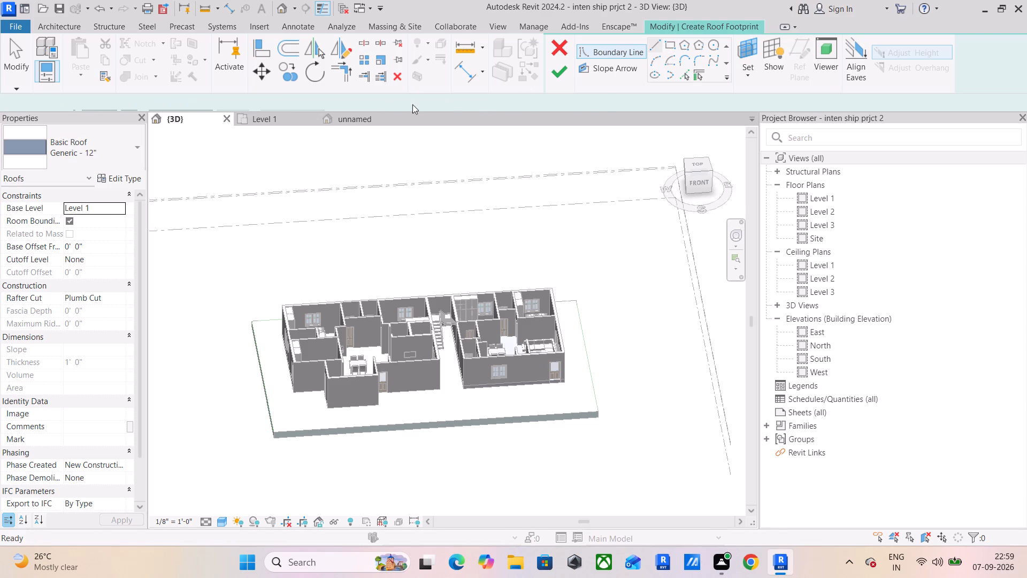
click(278, 121)
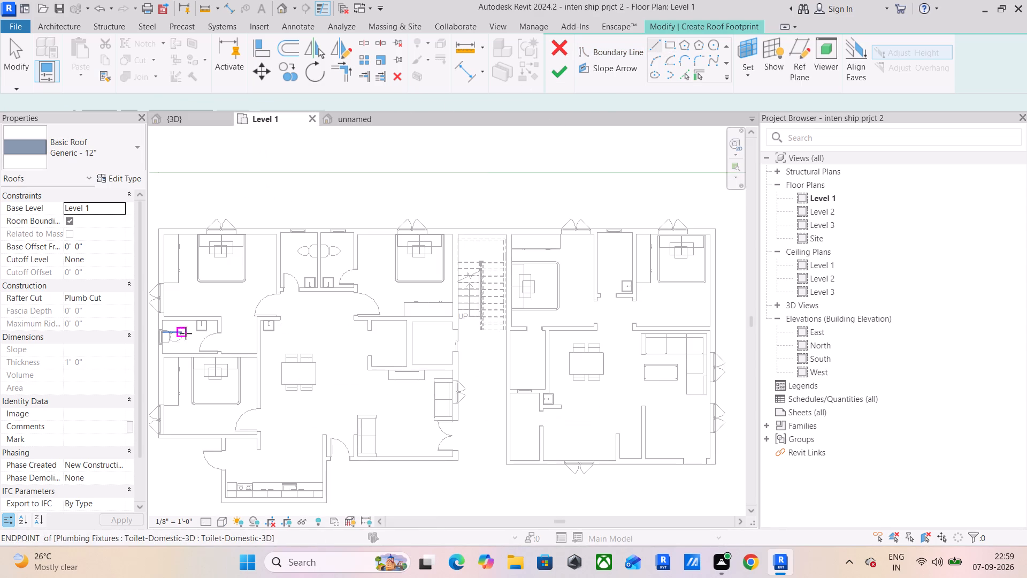
Draw the boundary down the first apartment's outer side to the lower bedroom wall's outer corner, undoing and redrawing the misplaced end.
middle_drag(188, 332, 324, 338)
click(293, 237)
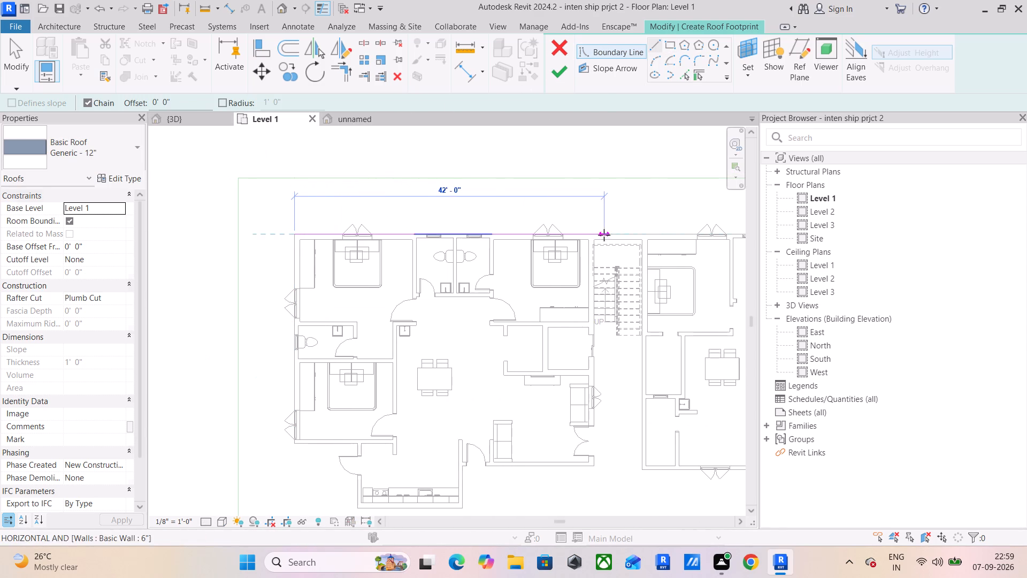
scroll(593, 237, up, 9)
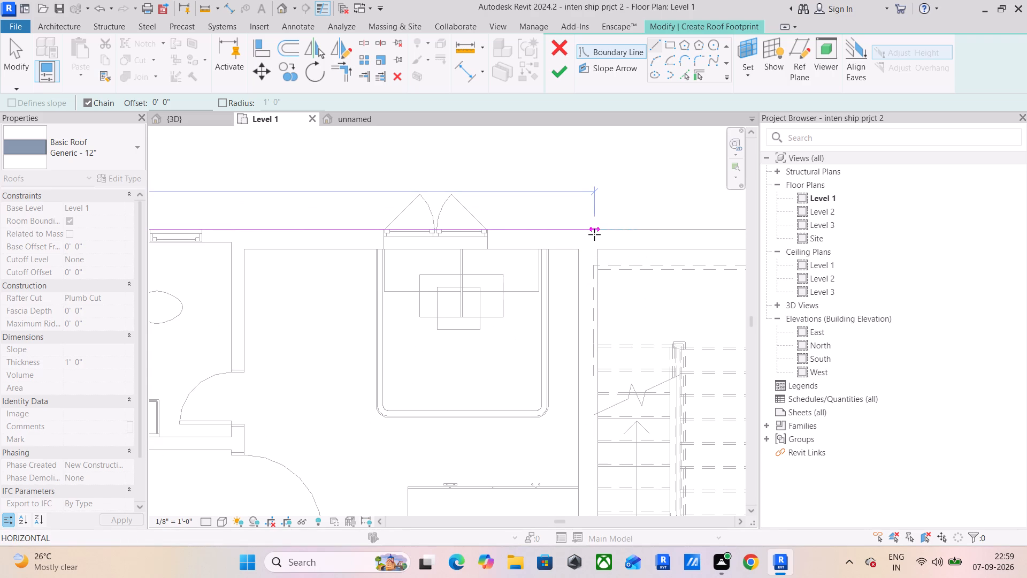
middle_drag(234, 253, 471, 222)
scroll(473, 224, down, 5)
middle_drag(373, 270, 646, 171)
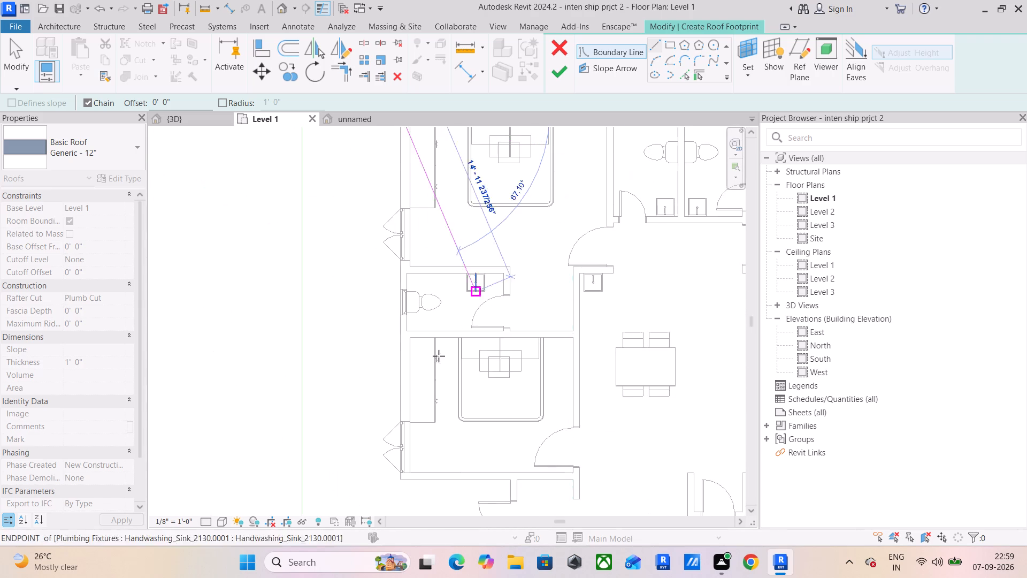
click(406, 476)
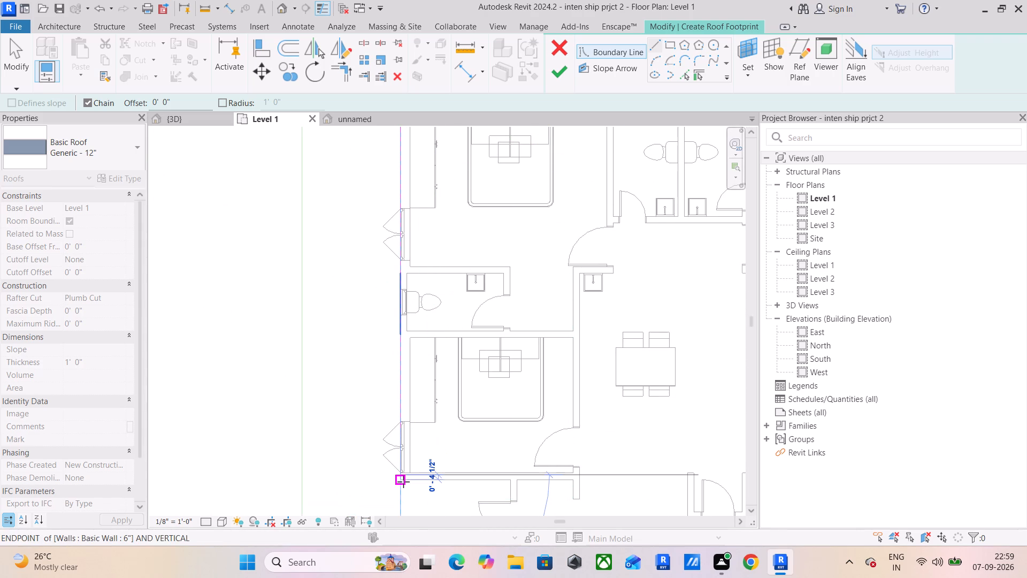
key(ctrl+z)
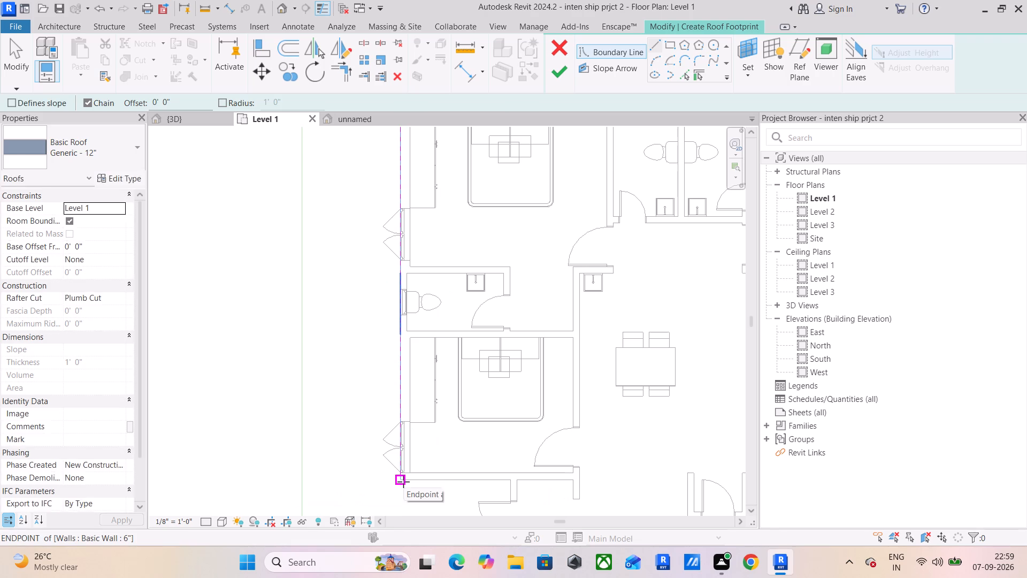
click(403, 482)
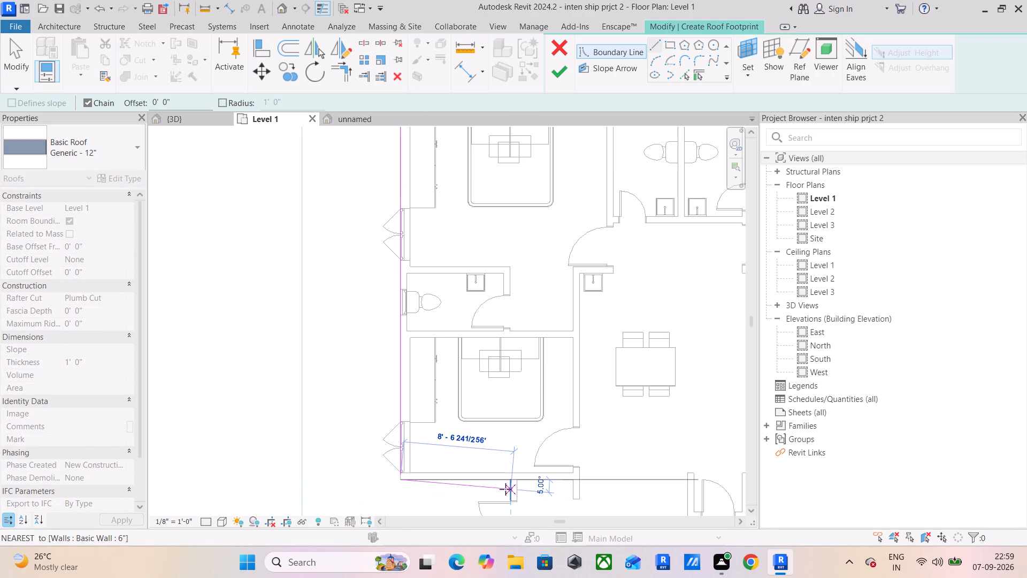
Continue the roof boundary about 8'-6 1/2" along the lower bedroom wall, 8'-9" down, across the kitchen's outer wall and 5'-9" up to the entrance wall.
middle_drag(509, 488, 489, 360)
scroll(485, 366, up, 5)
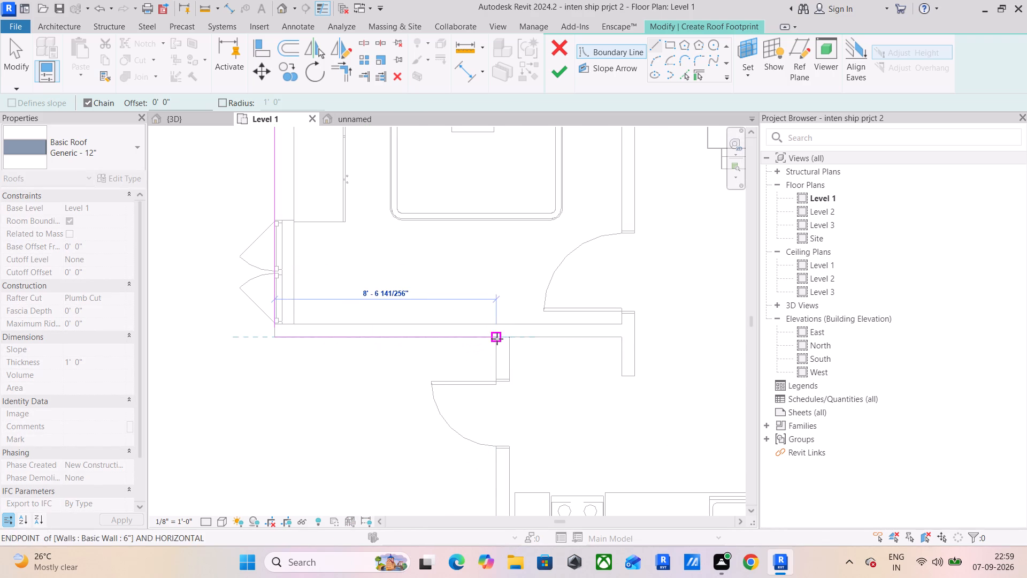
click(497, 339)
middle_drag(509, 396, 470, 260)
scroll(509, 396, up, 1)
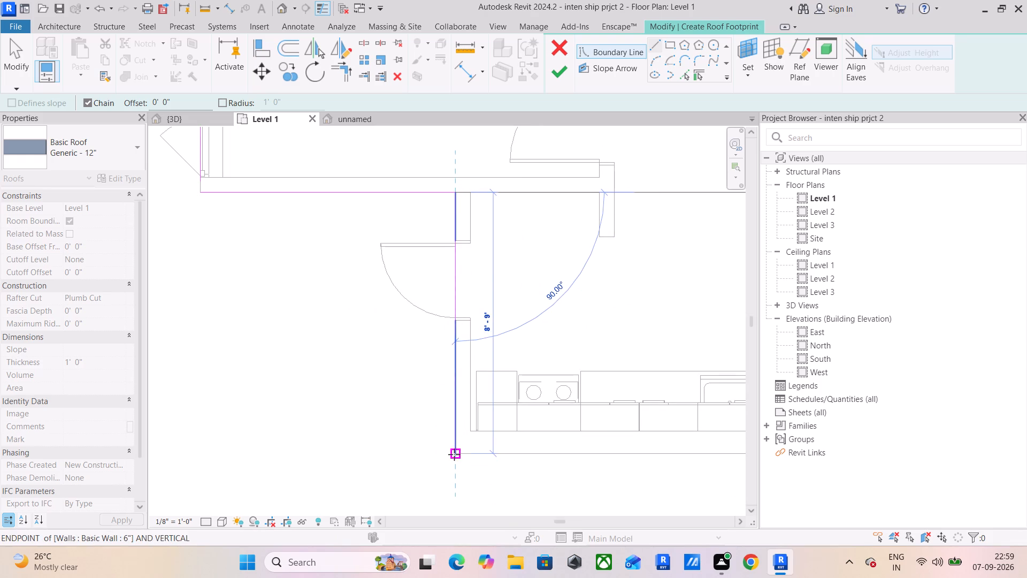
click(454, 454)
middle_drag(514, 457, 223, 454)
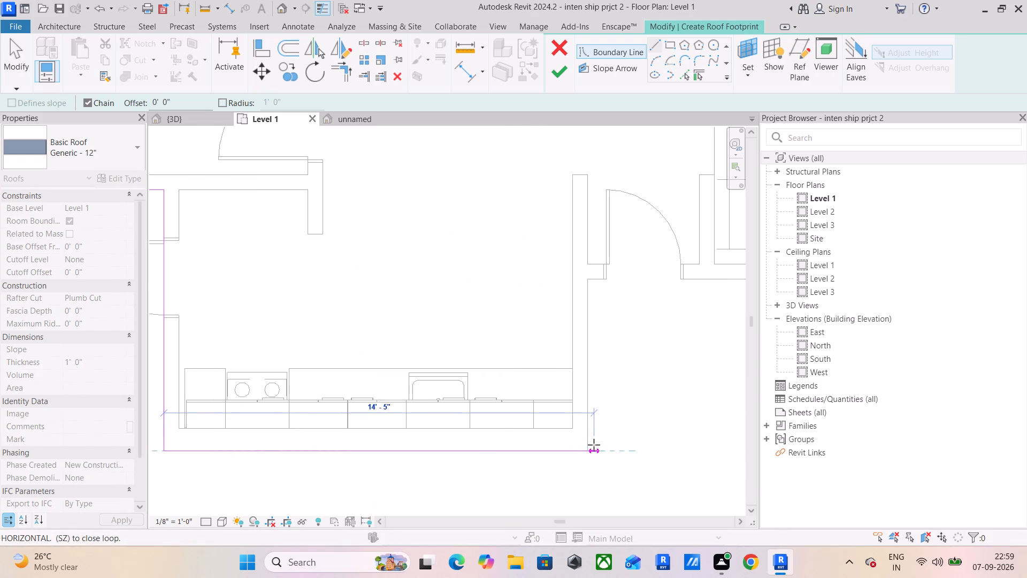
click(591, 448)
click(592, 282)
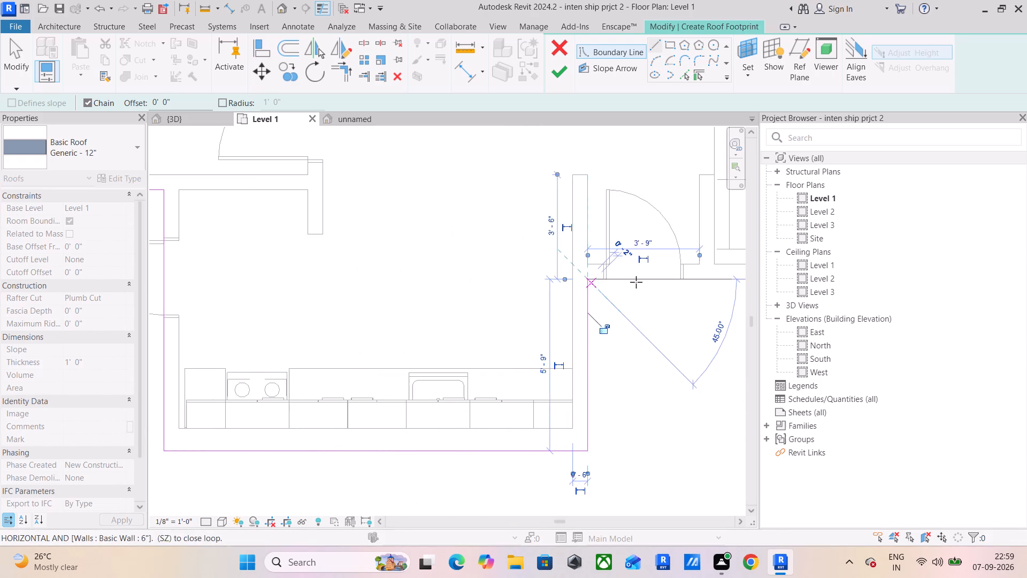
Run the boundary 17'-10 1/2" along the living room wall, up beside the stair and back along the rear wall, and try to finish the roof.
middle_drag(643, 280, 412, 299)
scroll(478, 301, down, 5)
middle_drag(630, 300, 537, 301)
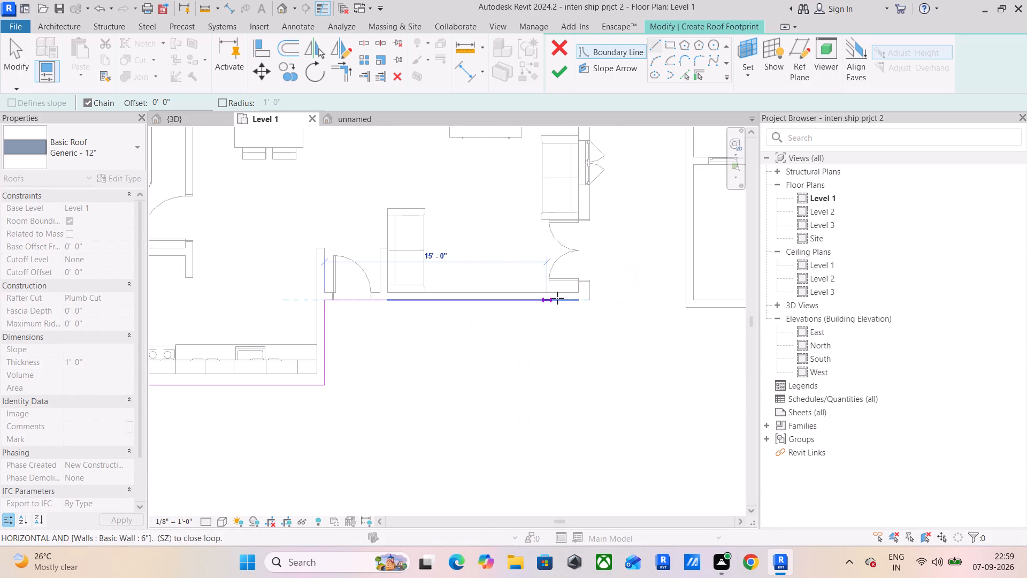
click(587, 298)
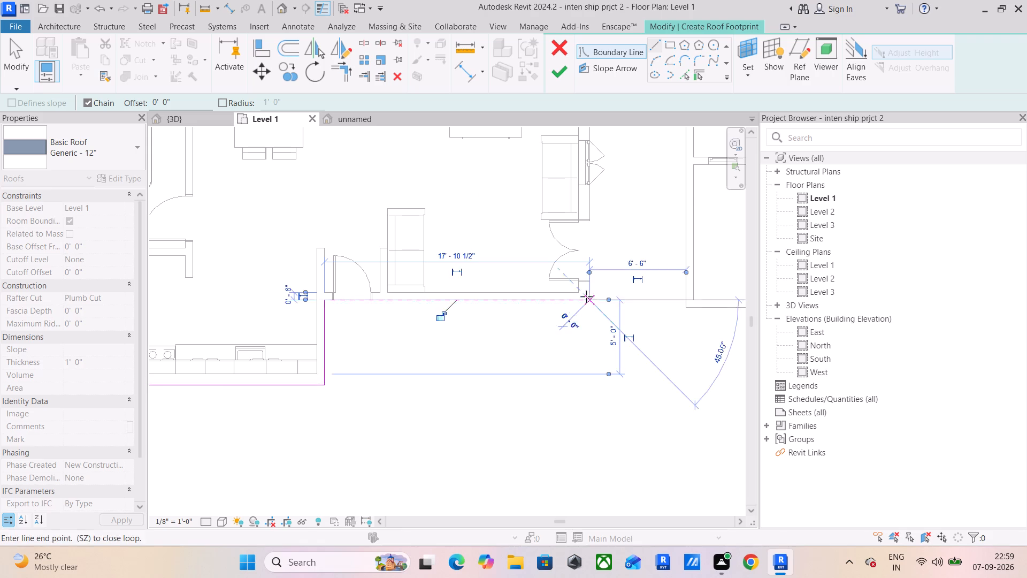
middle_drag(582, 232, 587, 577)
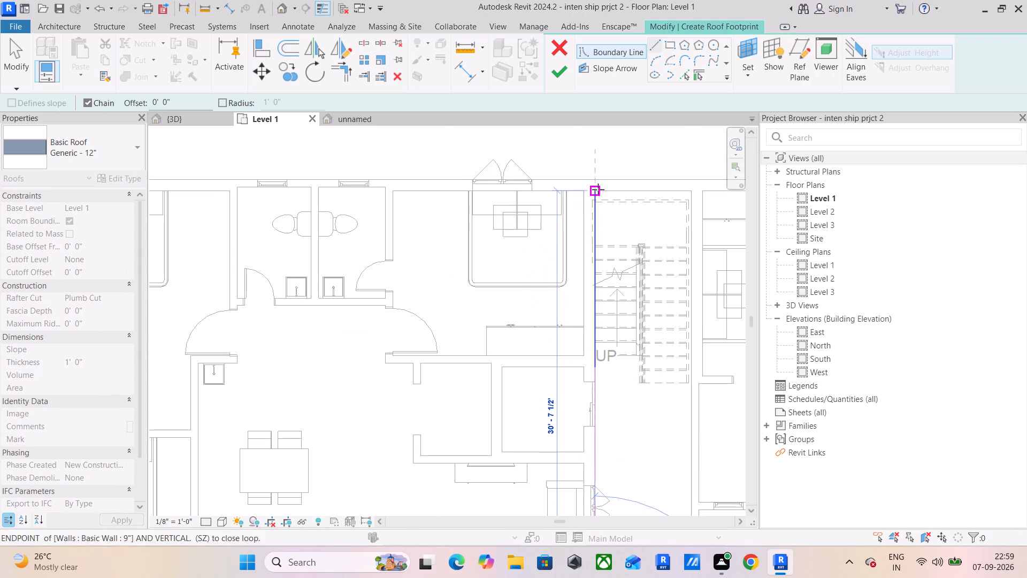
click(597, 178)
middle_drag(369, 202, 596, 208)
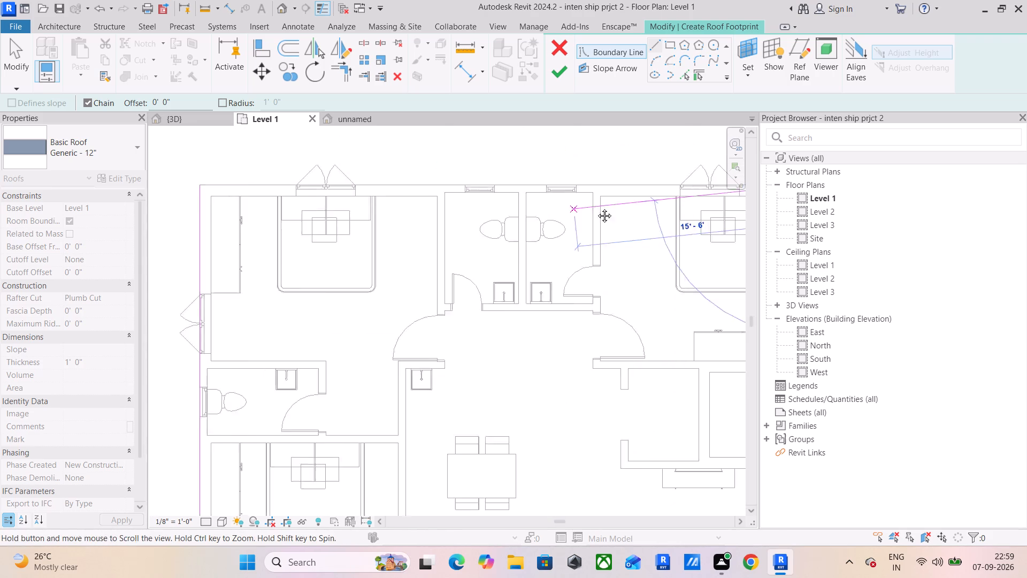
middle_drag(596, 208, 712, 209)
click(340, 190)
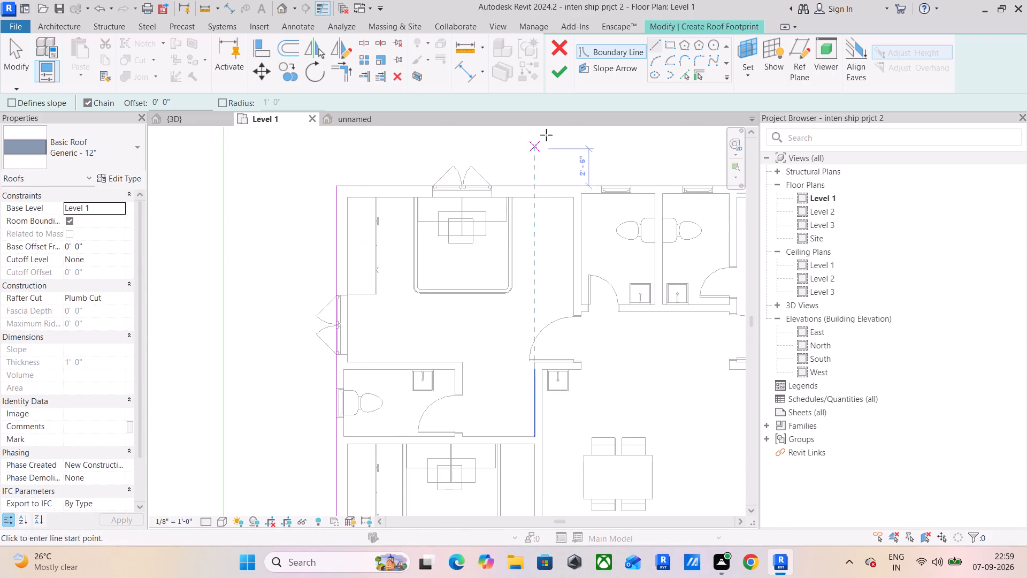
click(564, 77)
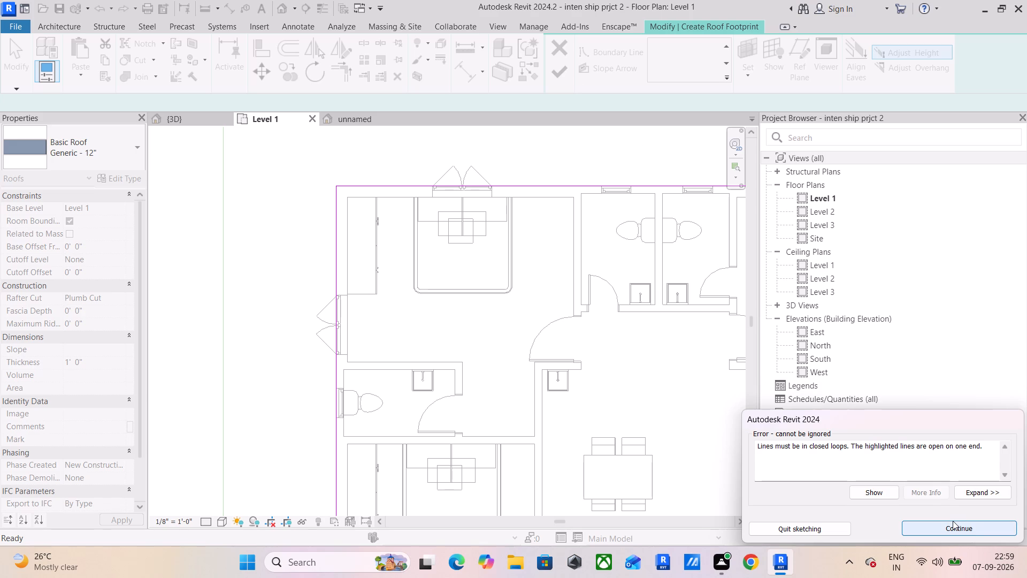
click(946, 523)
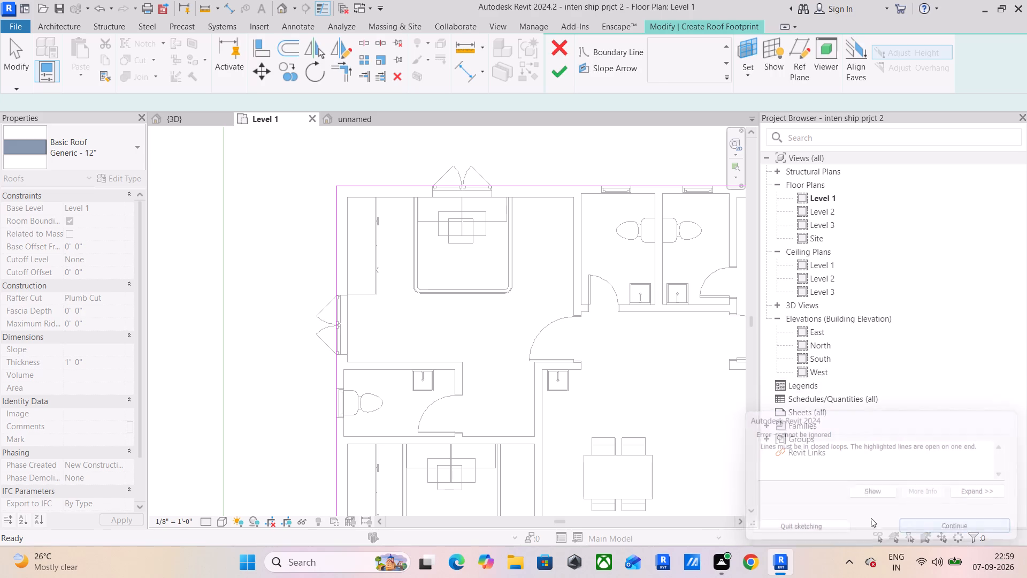
Inspect the sketched roof boundary around the first apartment and its rear bedroom corner for an open end.
scroll(539, 357, down, 2)
middle_drag(539, 363, 478, 159)
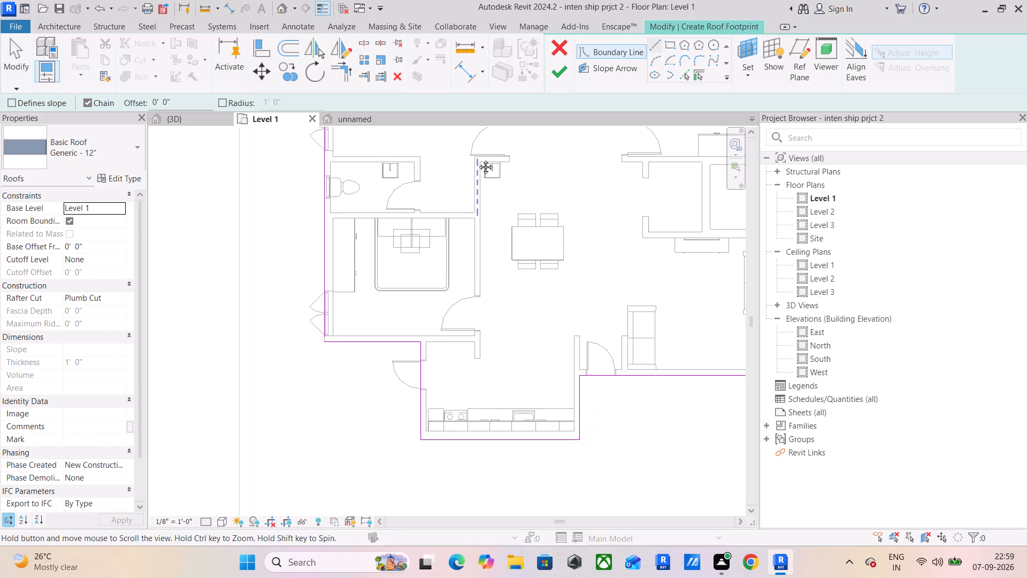
middle_drag(478, 159, 403, 341)
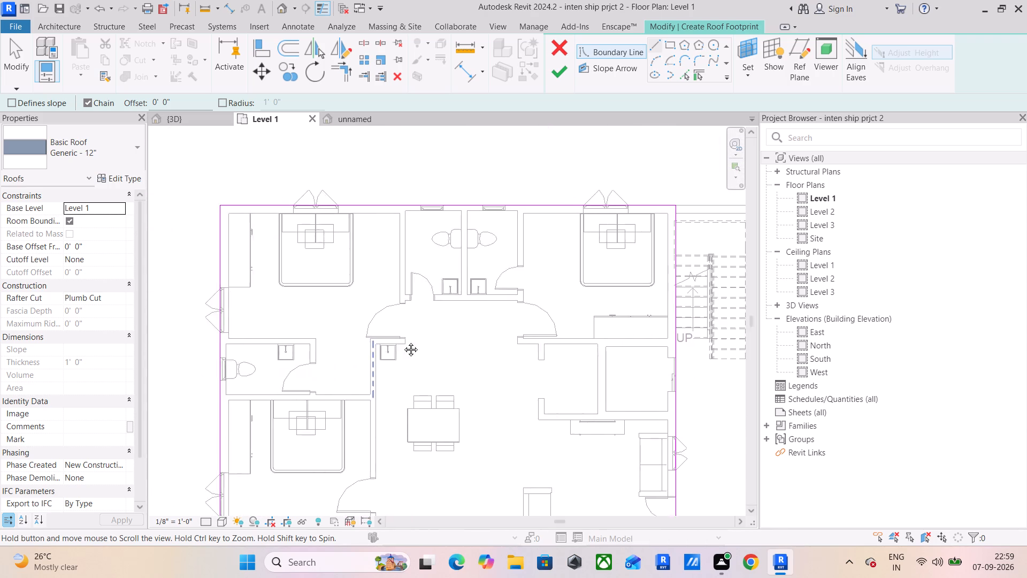
middle_drag(403, 341, 471, 341)
scroll(286, 195, up, 5)
scroll(335, 242, up, 8)
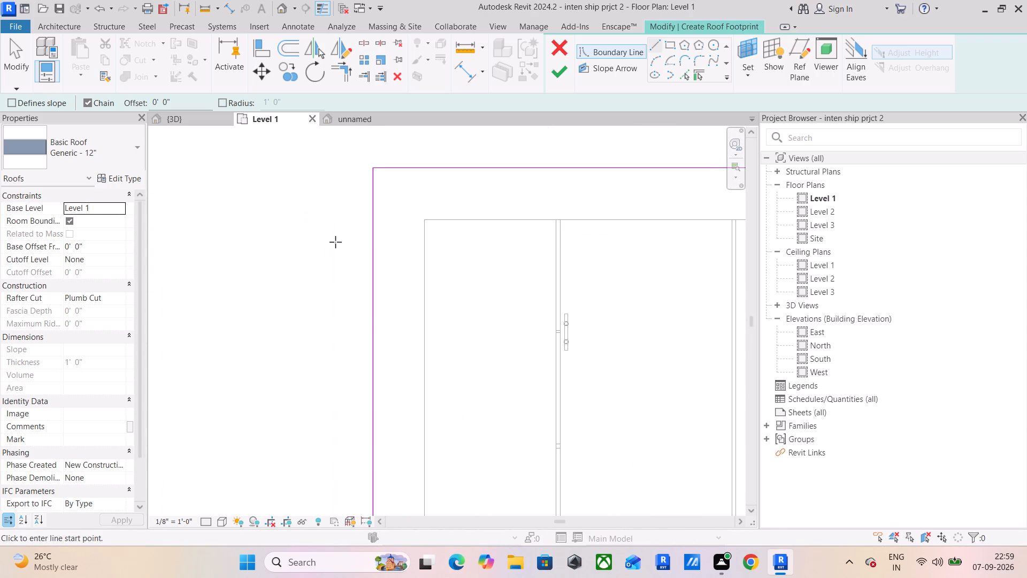
scroll(335, 242, down, 5)
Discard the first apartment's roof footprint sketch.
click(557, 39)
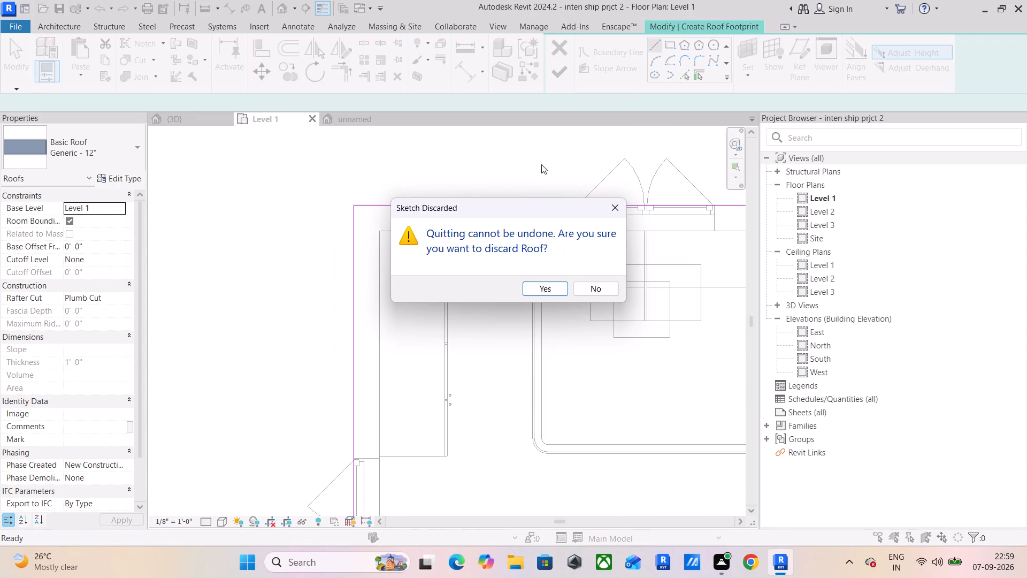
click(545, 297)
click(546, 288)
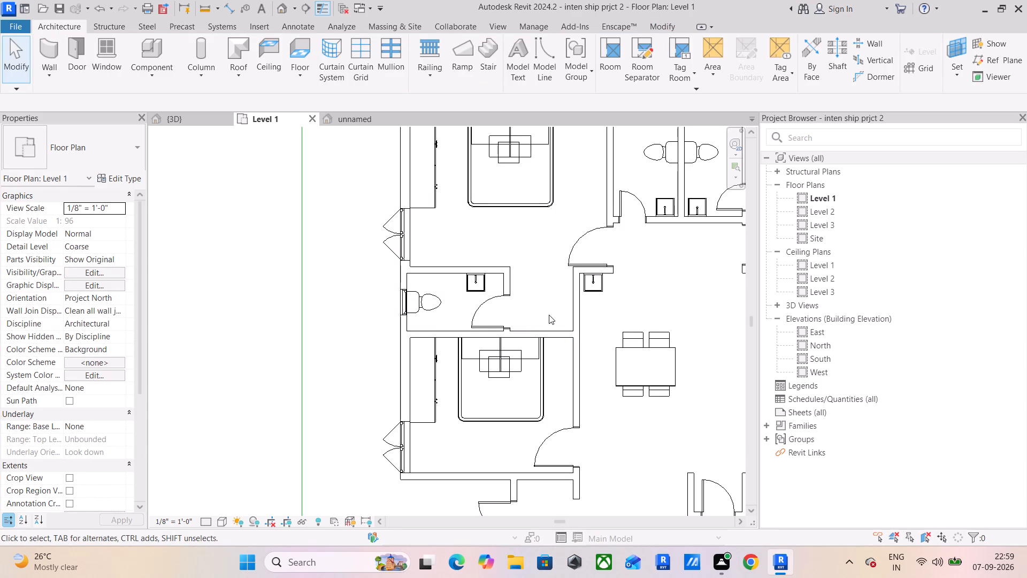
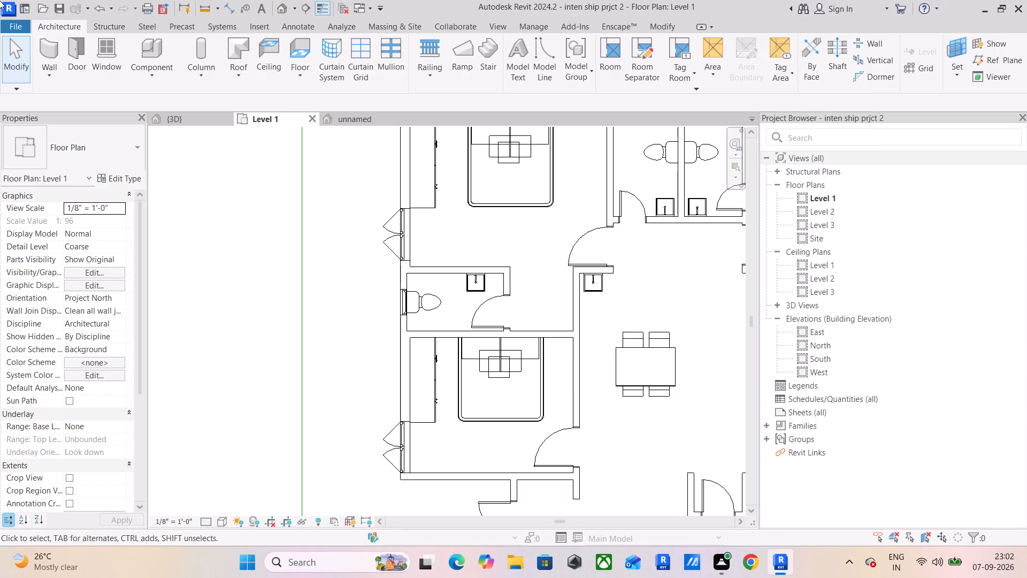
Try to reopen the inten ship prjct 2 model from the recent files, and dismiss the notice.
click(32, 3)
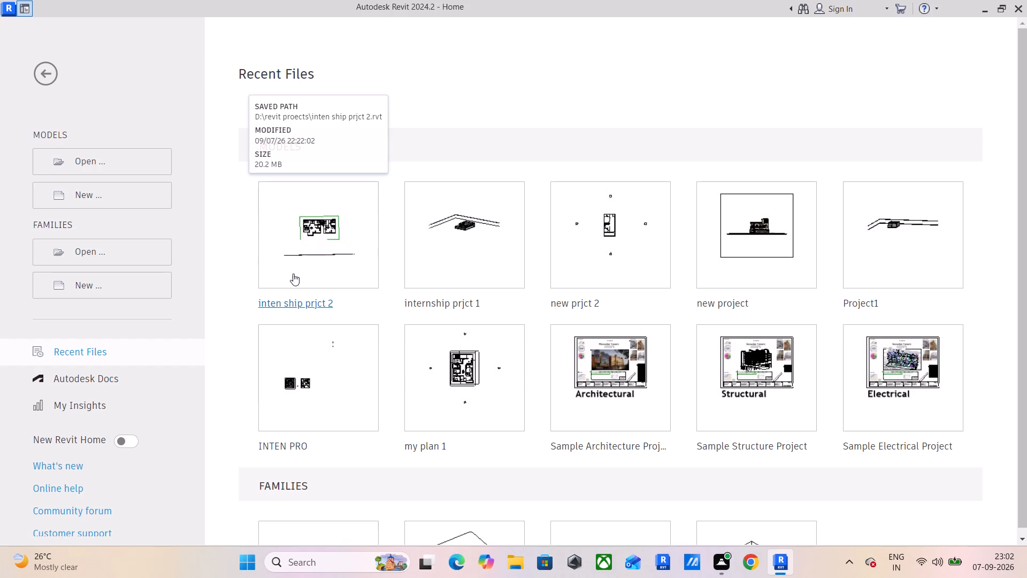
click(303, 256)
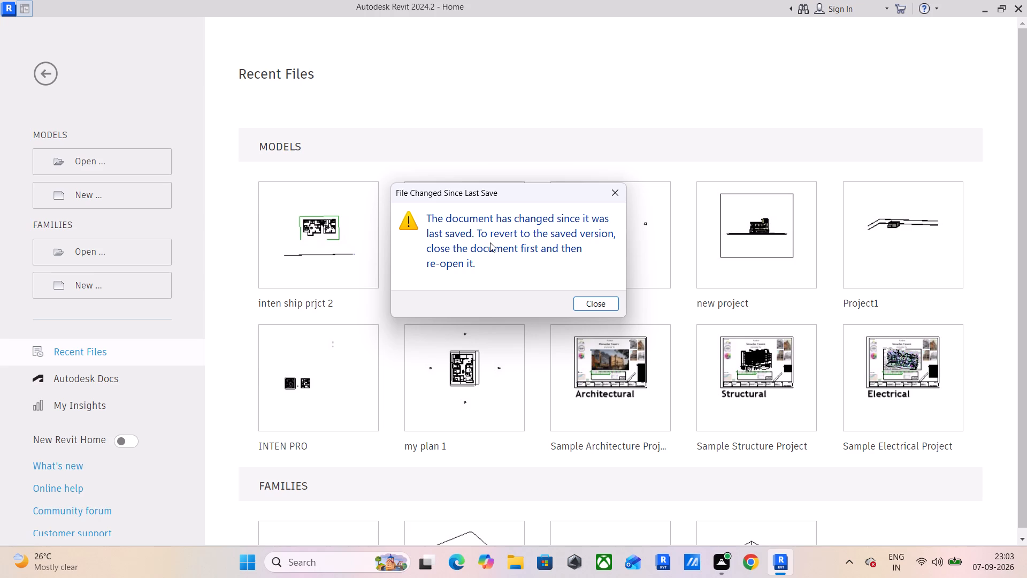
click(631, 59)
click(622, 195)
Save the inten ship prjct 2 project.
scroll(491, 320, down, 5)
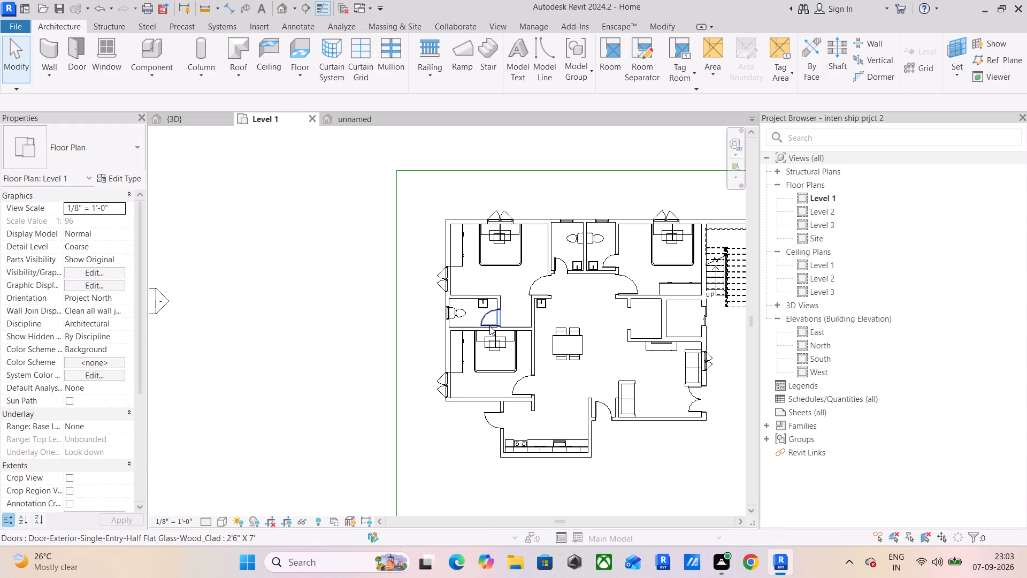
middle_drag(489, 326, 376, 298)
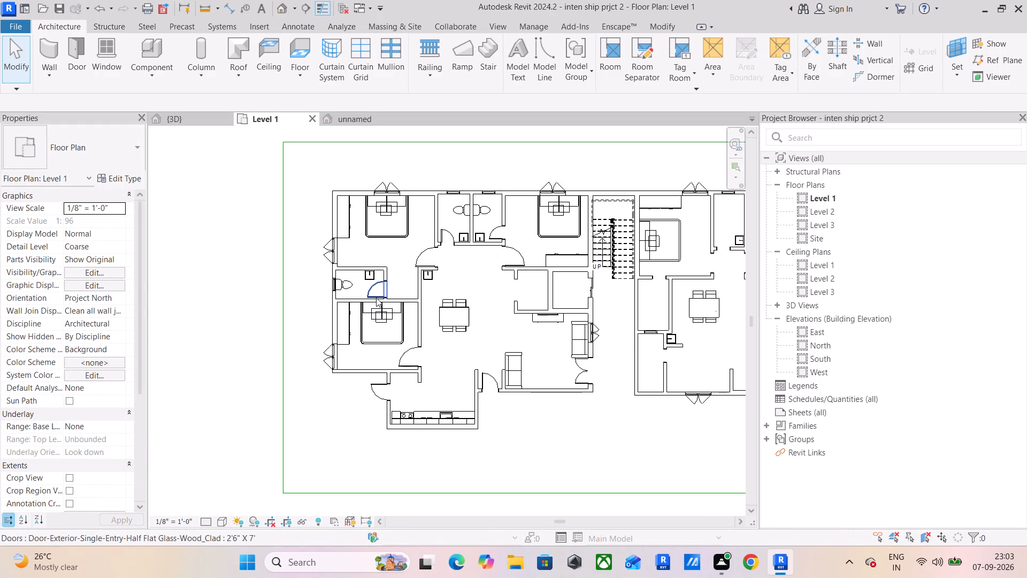
key(ctrl+s)
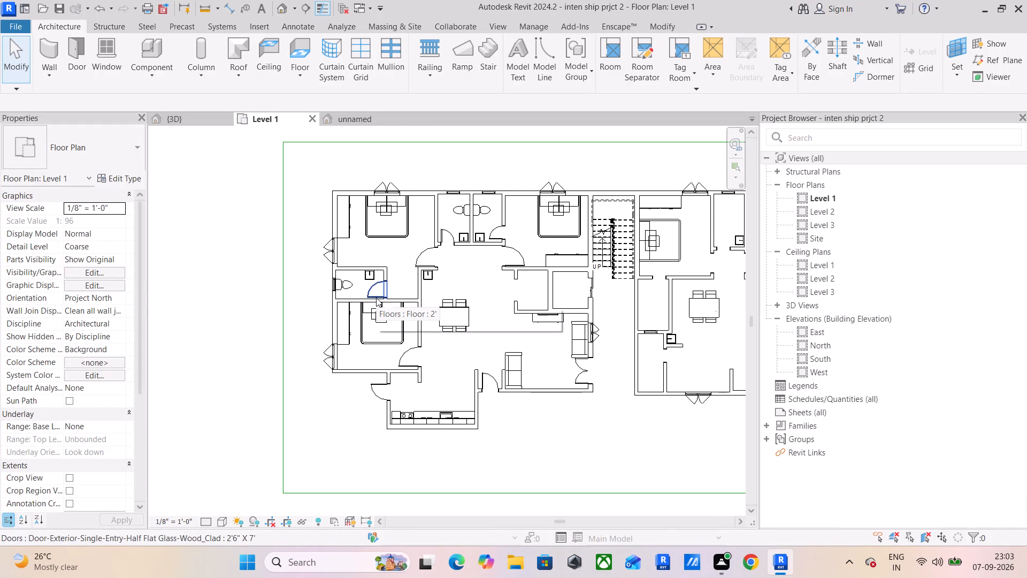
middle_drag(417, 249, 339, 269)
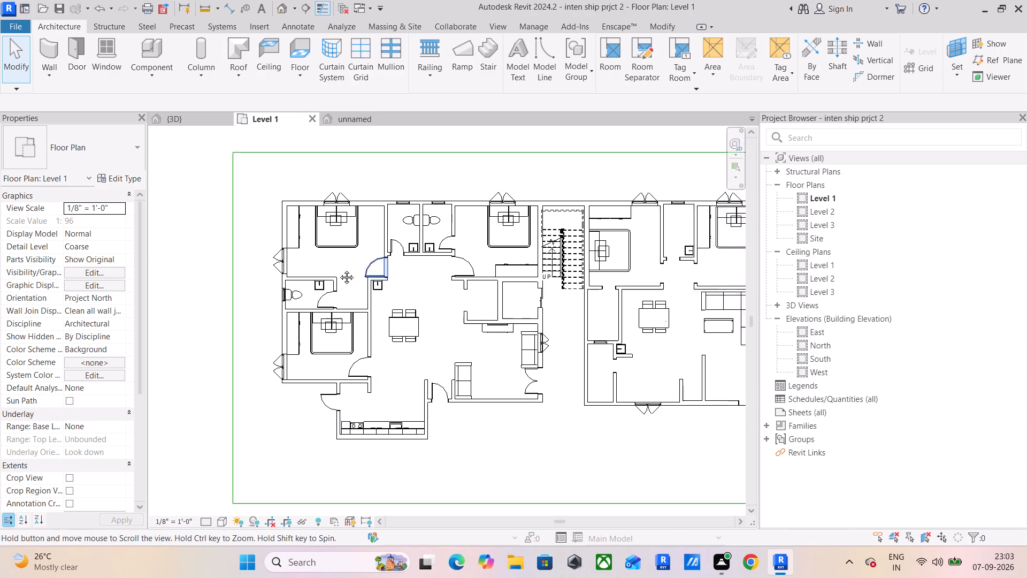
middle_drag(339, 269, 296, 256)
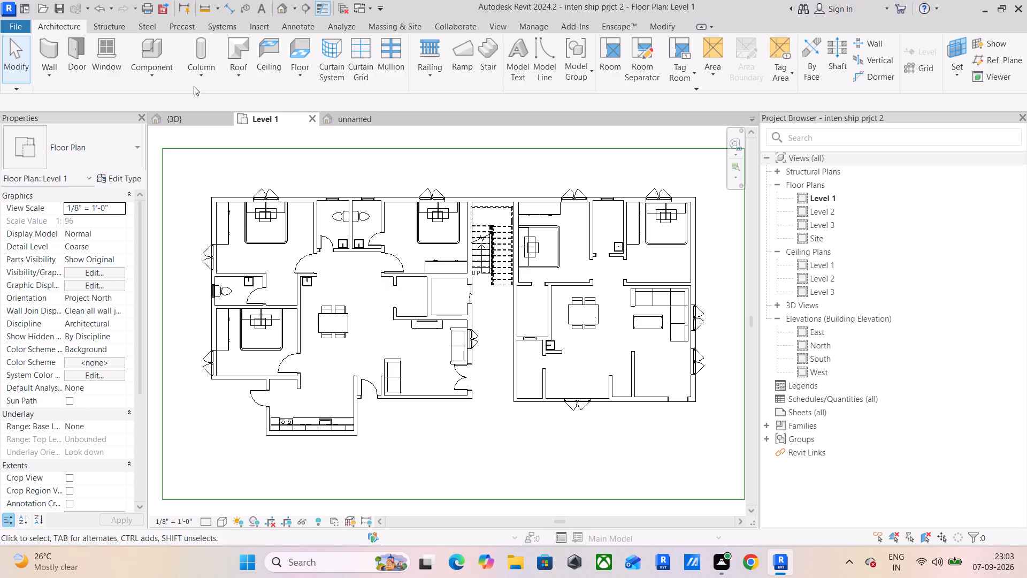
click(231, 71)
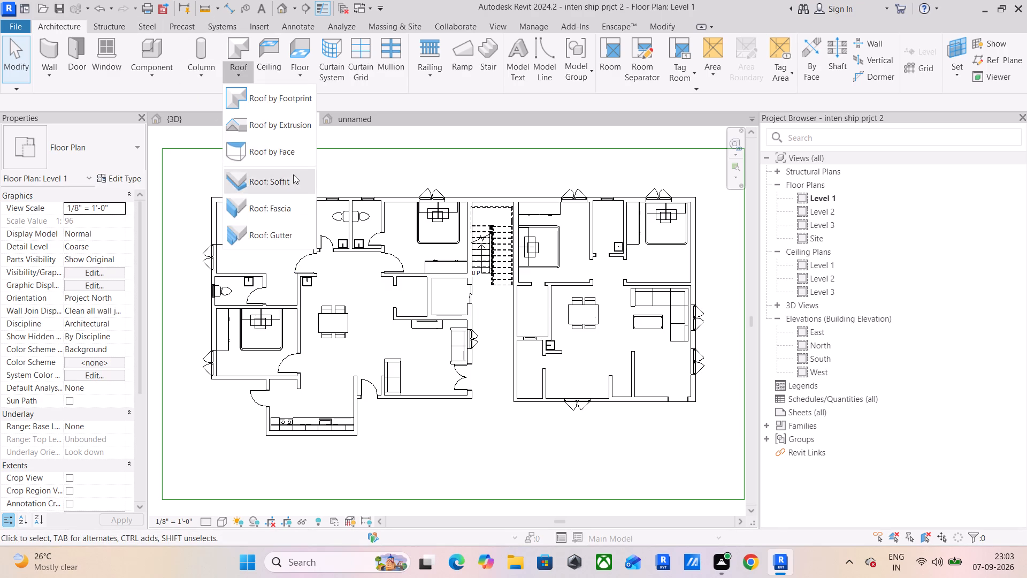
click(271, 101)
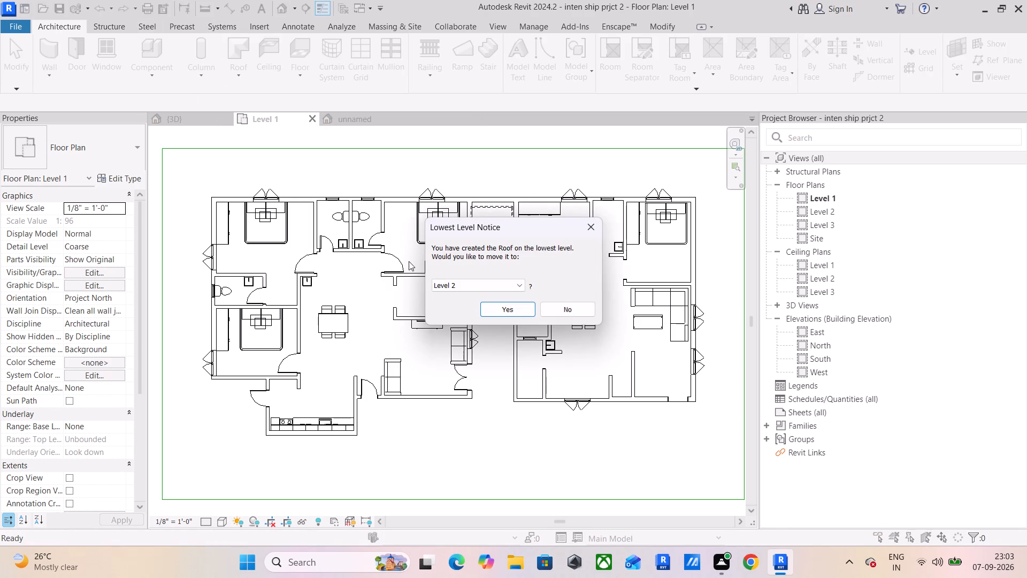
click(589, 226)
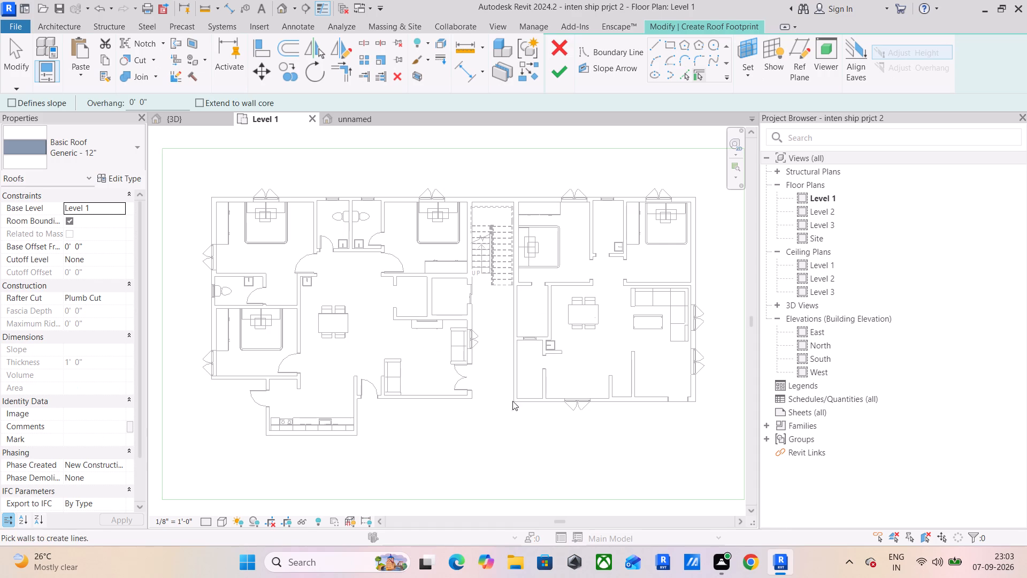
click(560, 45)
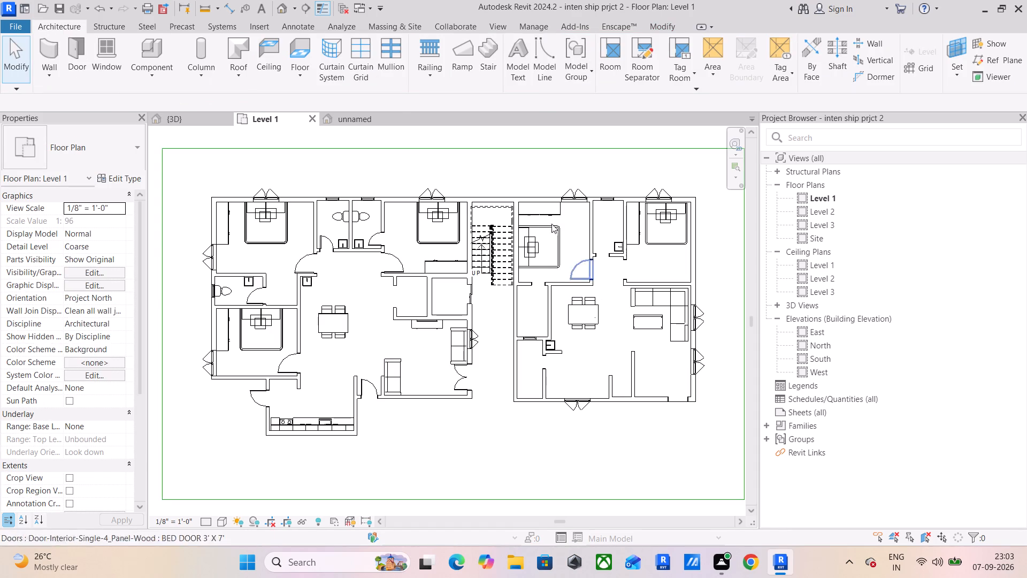
In the North elevation, delete the Generic - 12" roof lying at Level 1 under the second apartment, and check the model in 3D.
click(398, 117)
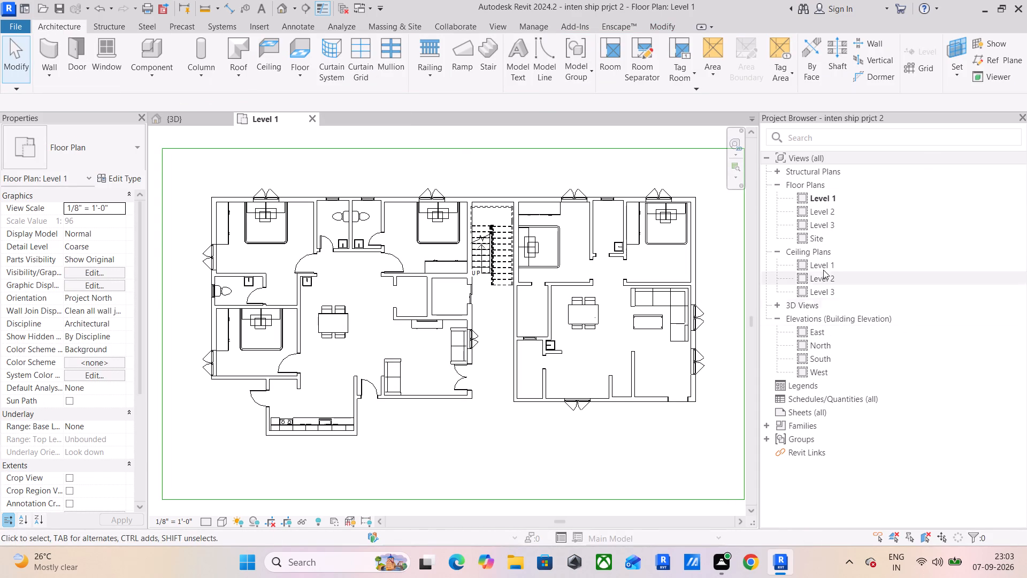
double_click(827, 339)
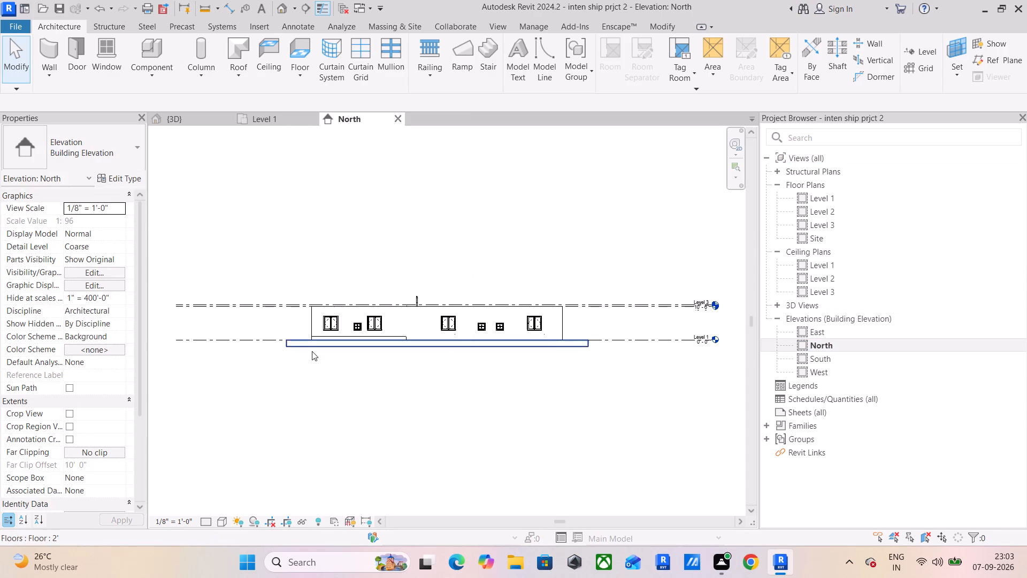
scroll(424, 320, up, 9)
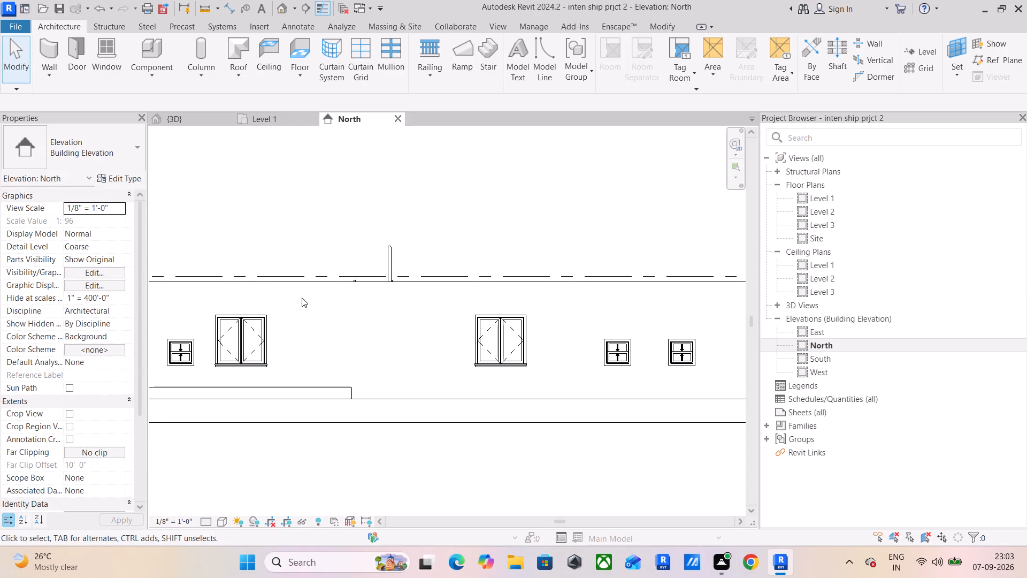
middle_drag(304, 299, 547, 323)
scroll(374, 315, down, 4)
middle_drag(414, 328, 404, 358)
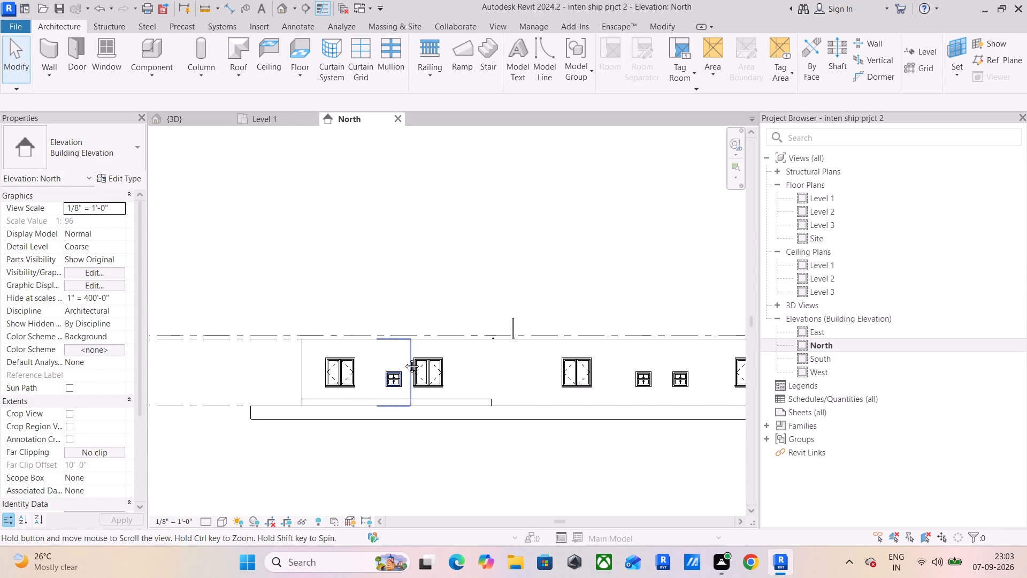
middle_drag(404, 358, 398, 356)
click(336, 396)
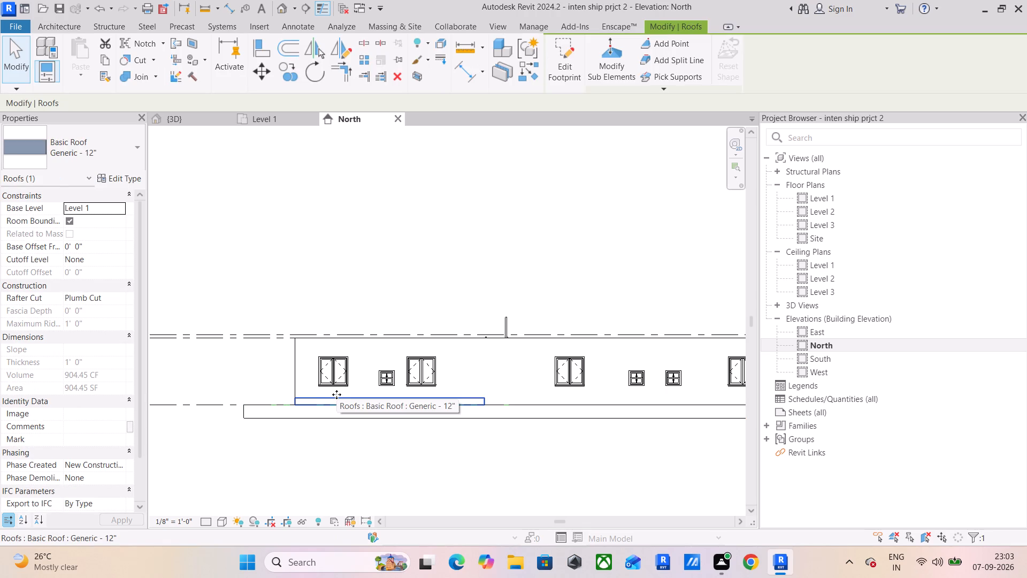
key(Delete)
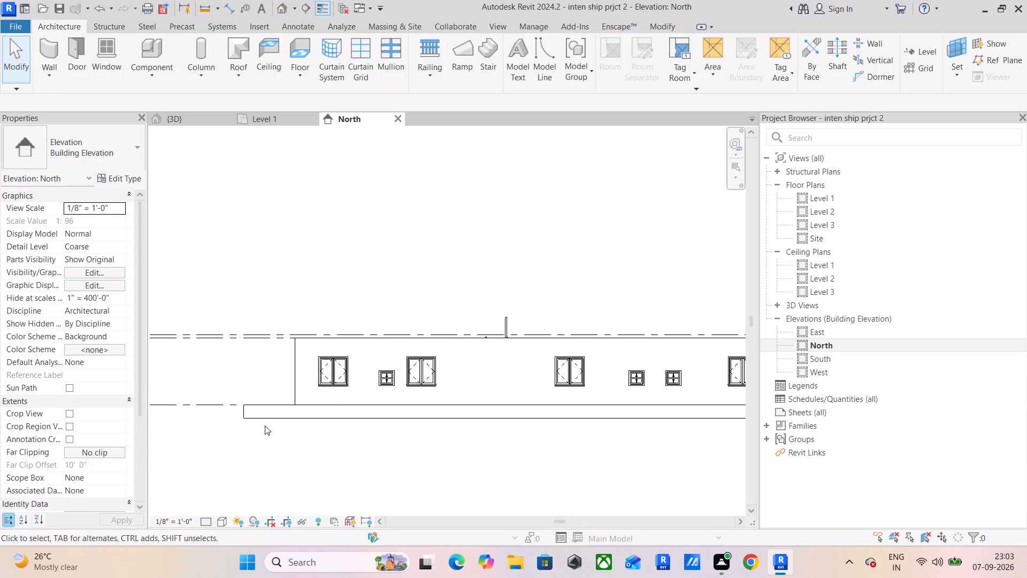
middle_drag(369, 446, 290, 449)
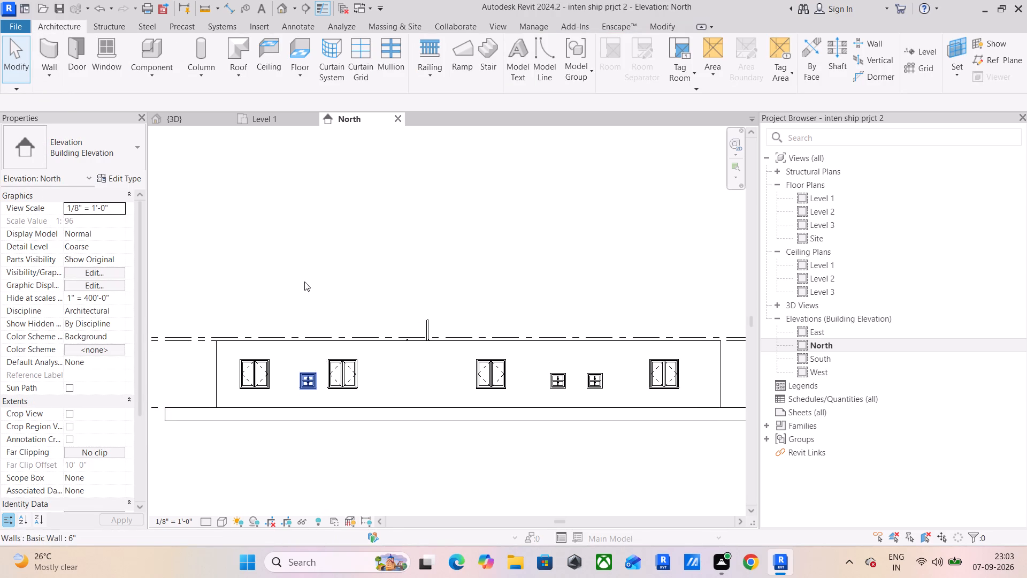
click(202, 119)
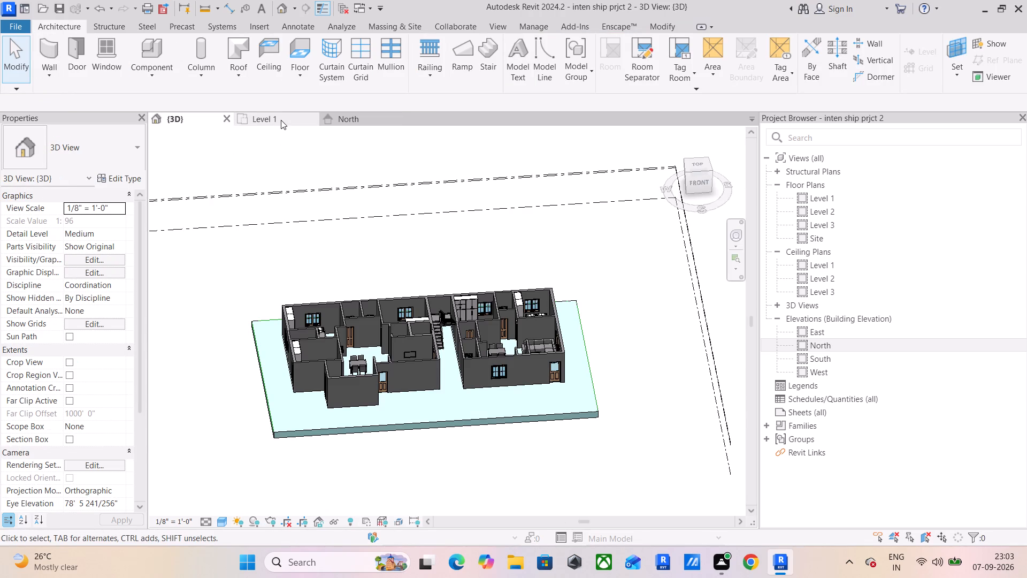
From the Level 1 plan, start a footprint roof based on Level 3 and draw its boundary down the first apartment's west outer wall.
click(281, 120)
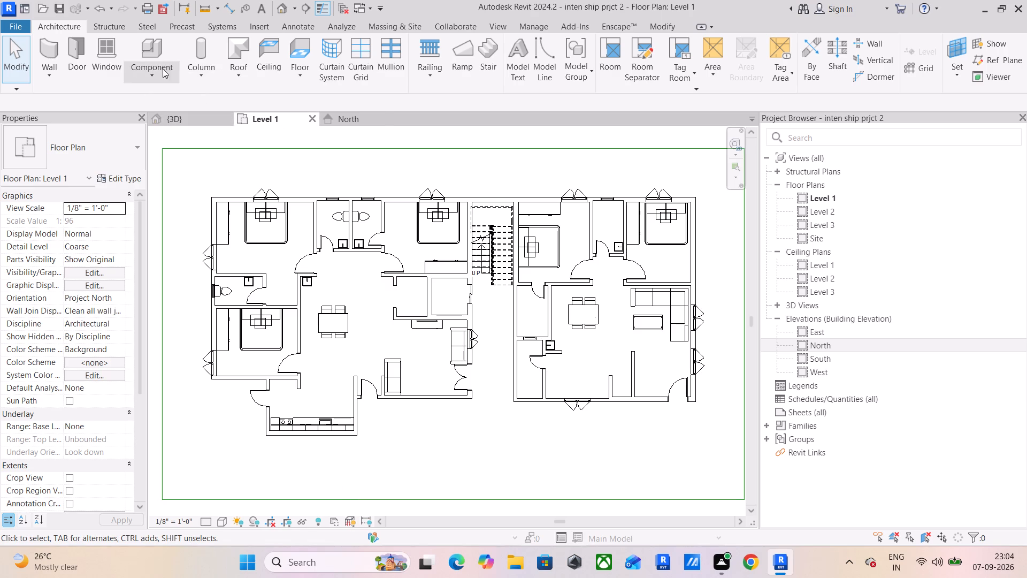
click(240, 73)
click(255, 93)
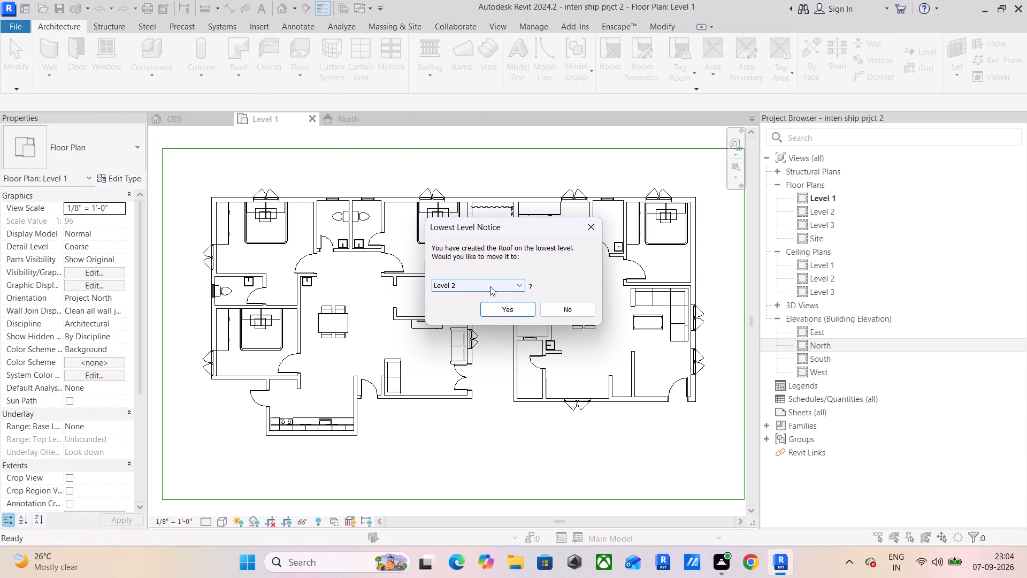
click(490, 286)
click(492, 314)
click(516, 312)
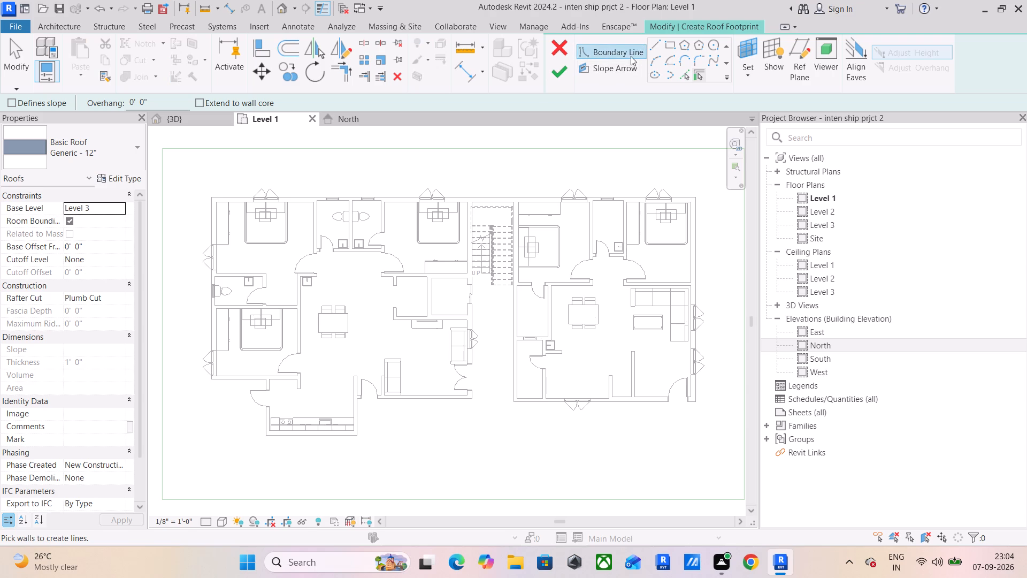
click(658, 43)
scroll(216, 210, up, 4)
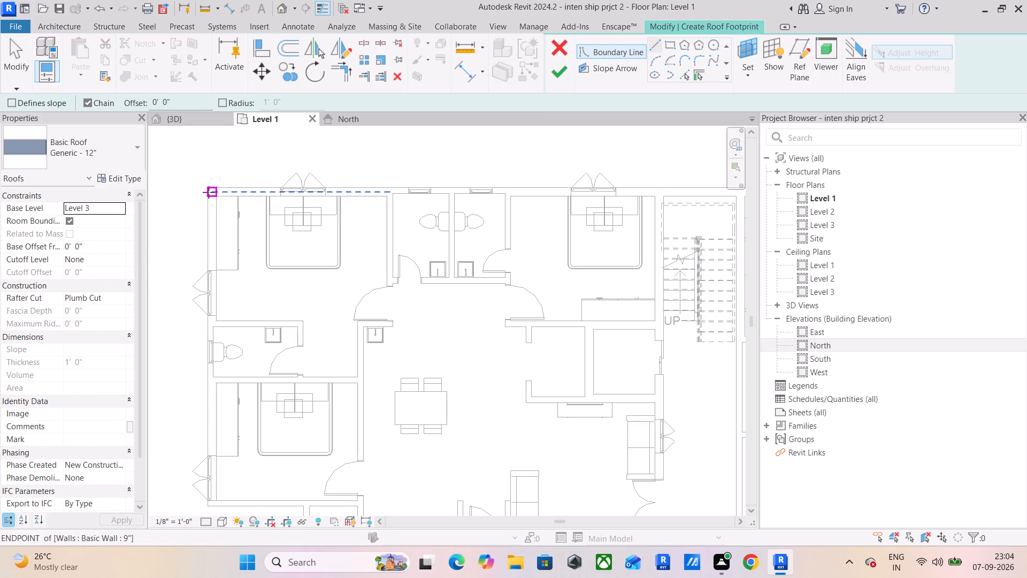
click(208, 189)
middle_drag(201, 437, 199, 222)
scroll(199, 222, up, 1)
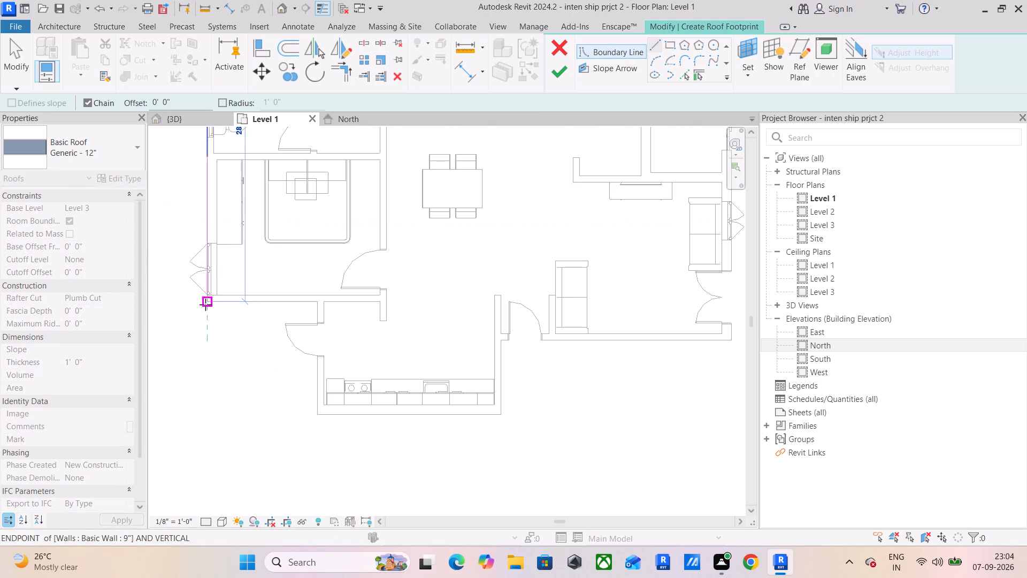
click(205, 302)
Continue the boundary about 8'-6 1/2" along the lower bedroom wall, 8'-9" down, across the kitchen, 5'-9" up and along the living room wall.
click(318, 300)
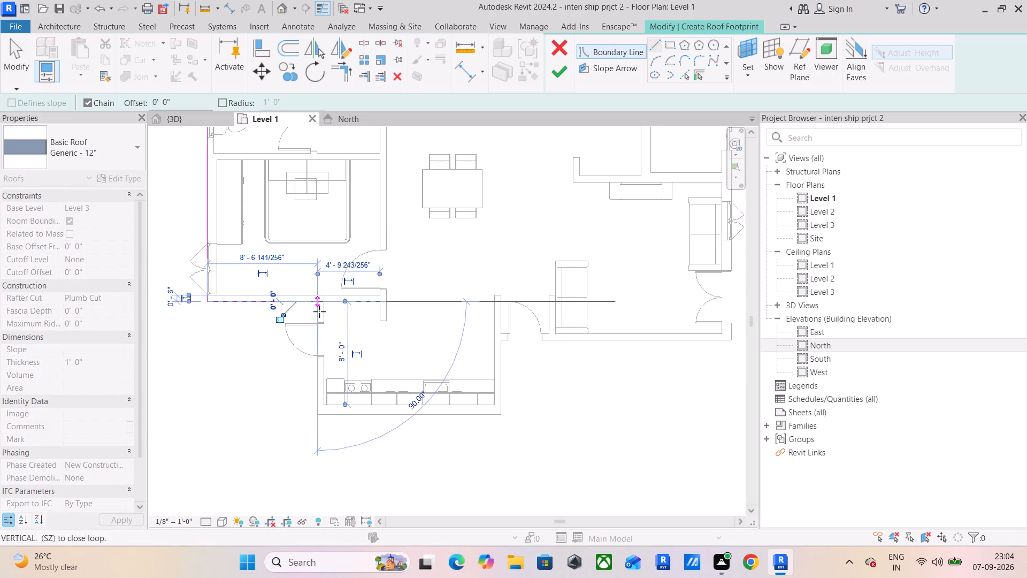
click(319, 414)
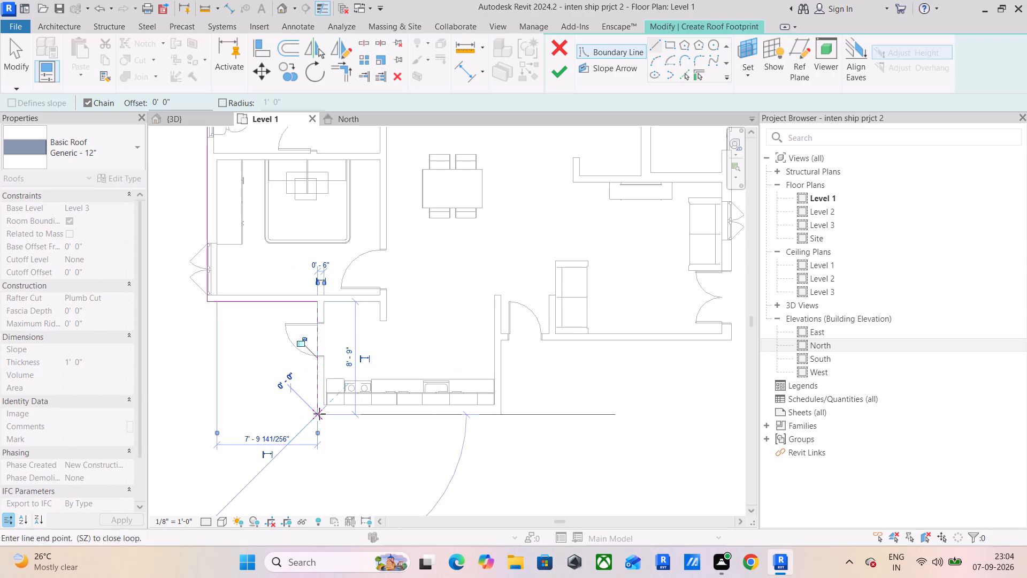
click(496, 417)
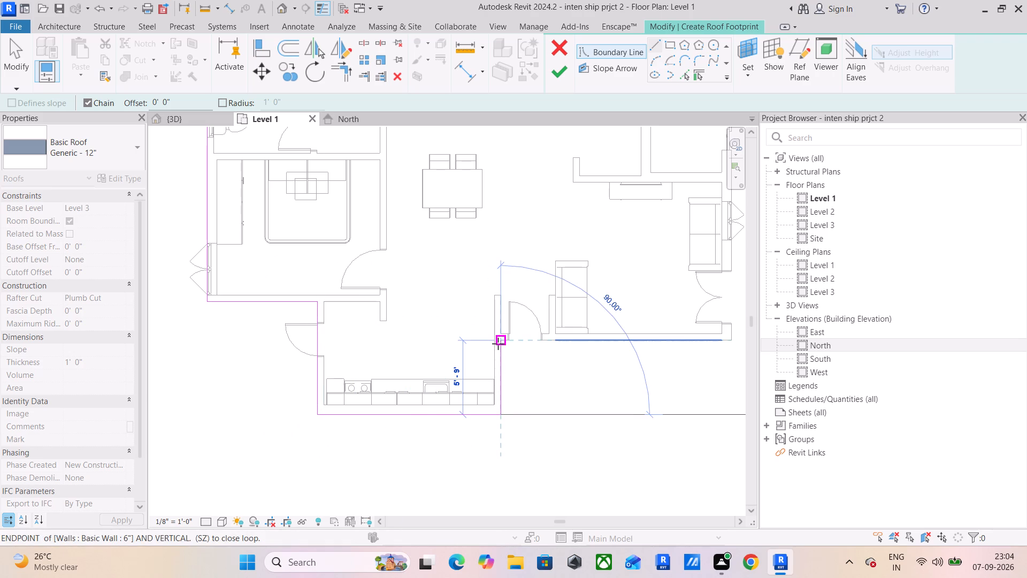
click(498, 344)
middle_drag(618, 340, 404, 341)
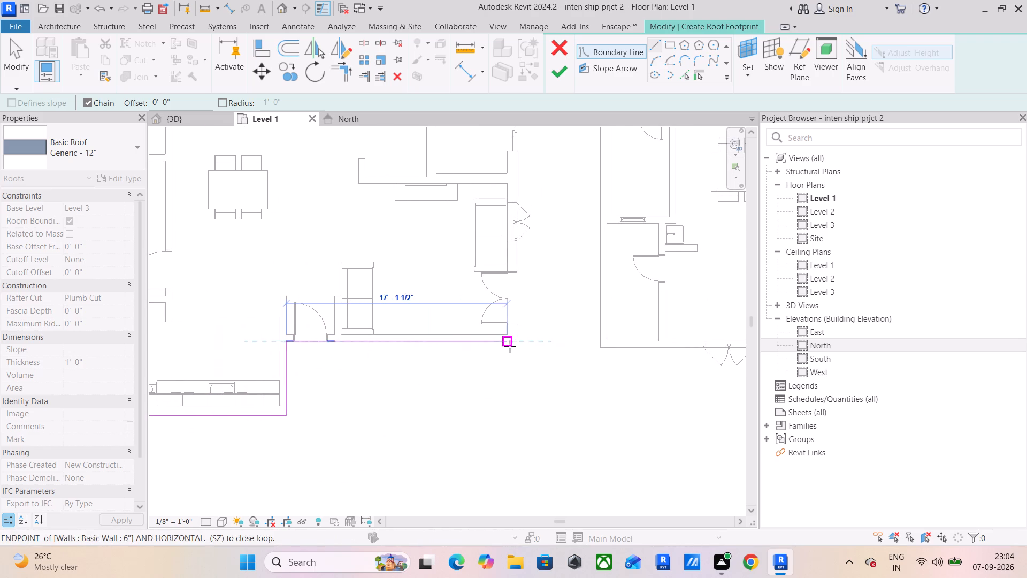
click(517, 344)
Run the boundary up beside the stair and back along the rear wall to the starting corner, and finish the flat roof.
middle_drag(516, 192, 525, 577)
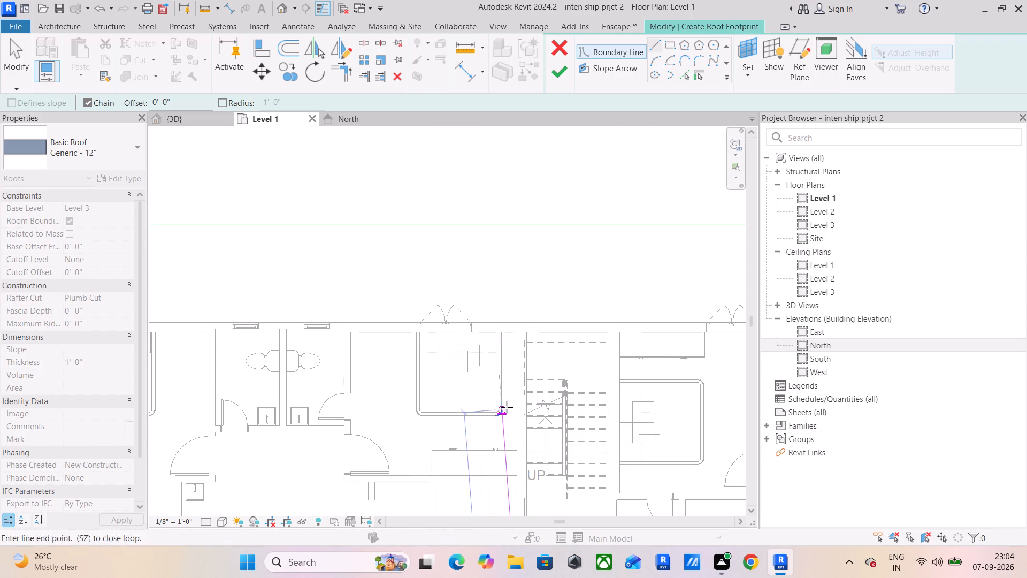
scroll(530, 318, up, 8)
click(513, 331)
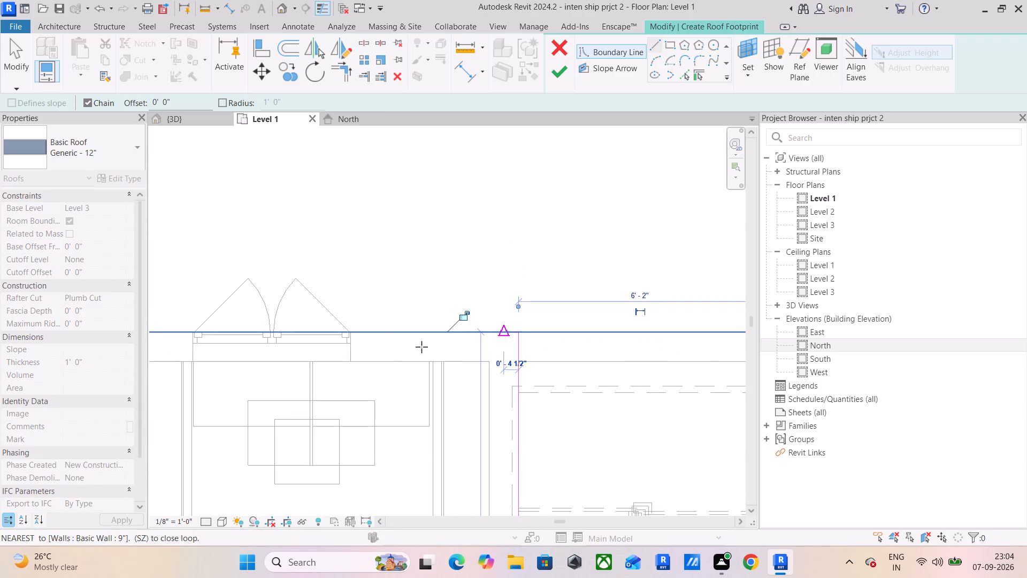
middle_drag(368, 347, 683, 300)
scroll(670, 299, down, 5)
middle_drag(466, 302, 469, 325)
scroll(467, 309, down, 2)
middle_drag(366, 326, 456, 313)
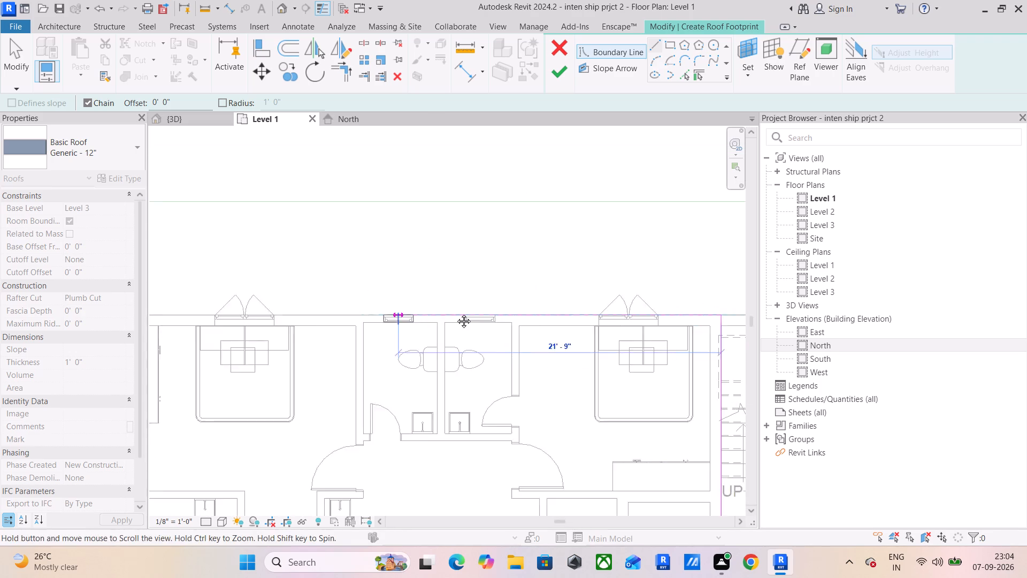
middle_drag(456, 313, 478, 309)
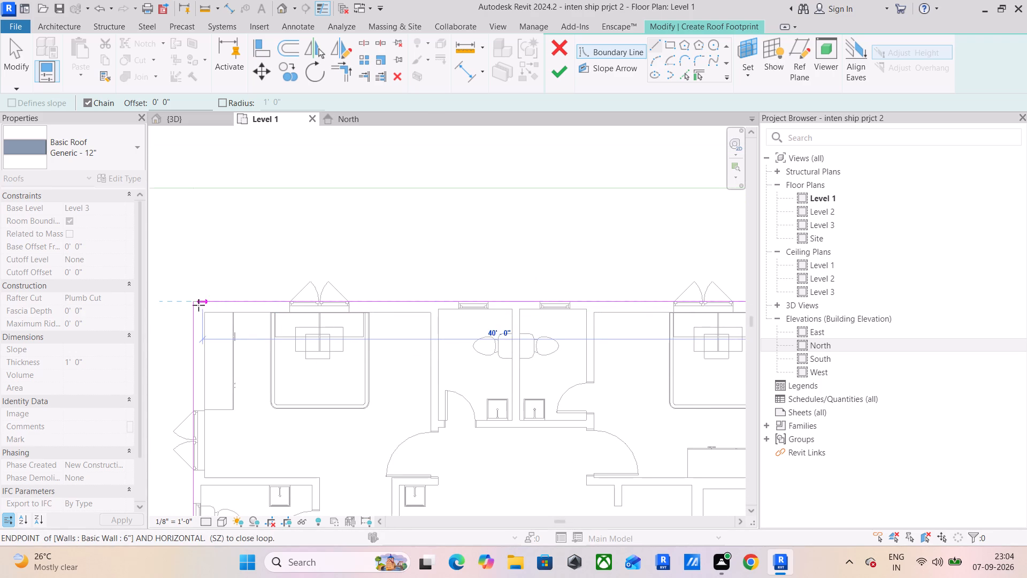
click(197, 305)
click(557, 70)
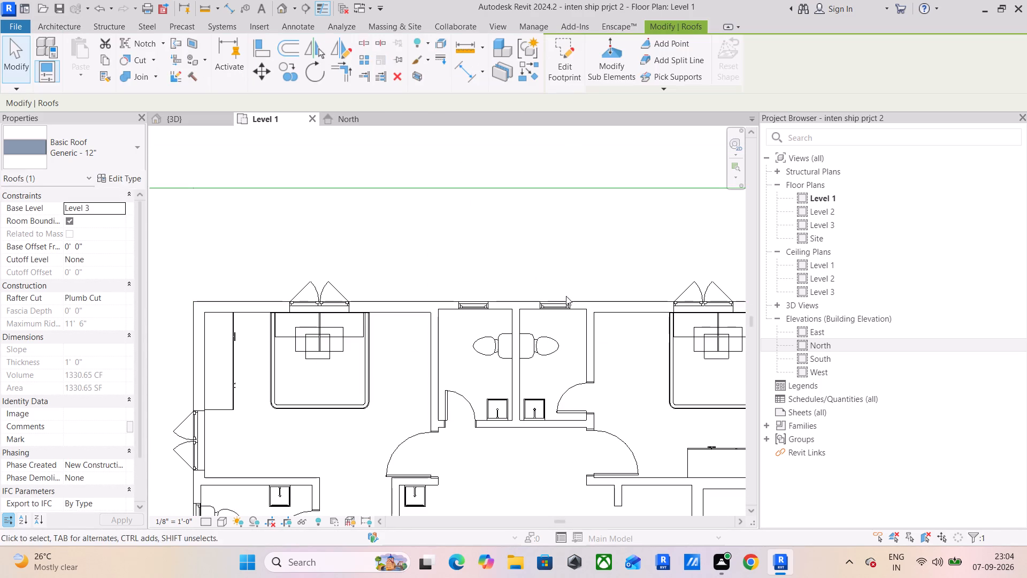
Start a footprint roof based on Level 3 and draw its boundary down the second apartment's full west outer wall.
scroll(584, 292, down, 5)
middle_drag(561, 297, 294, 189)
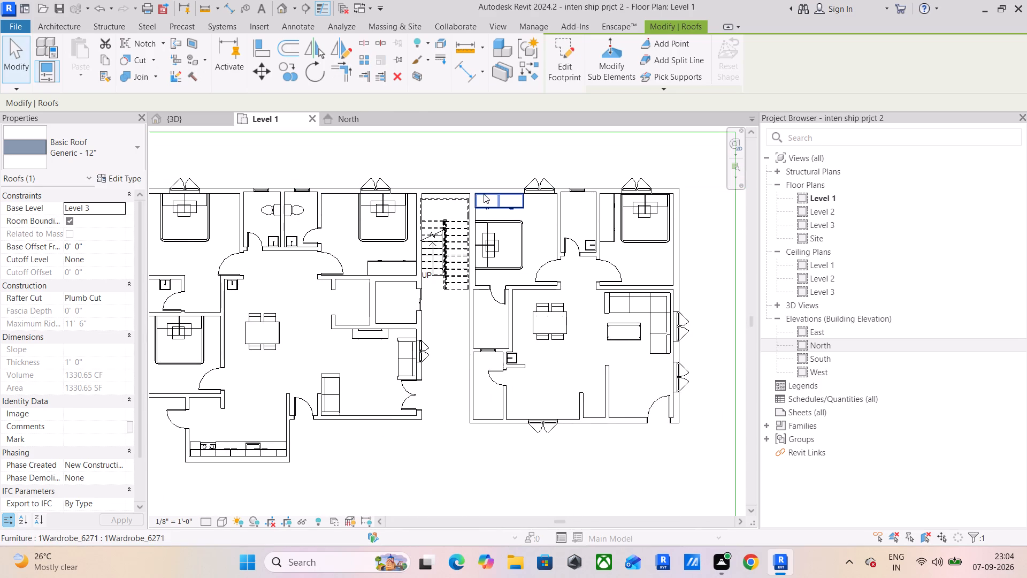
click(50, 18)
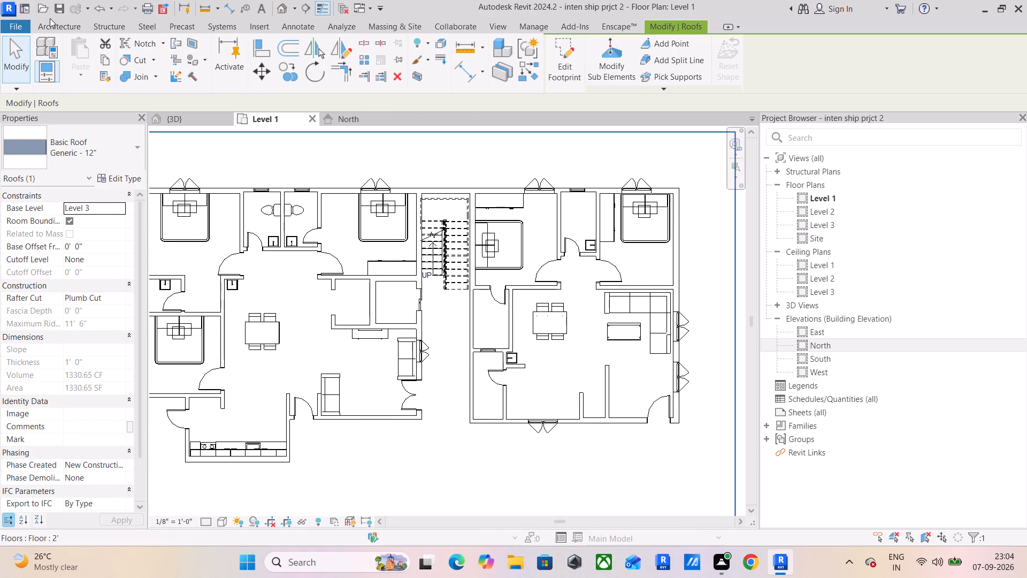
click(50, 18)
click(53, 24)
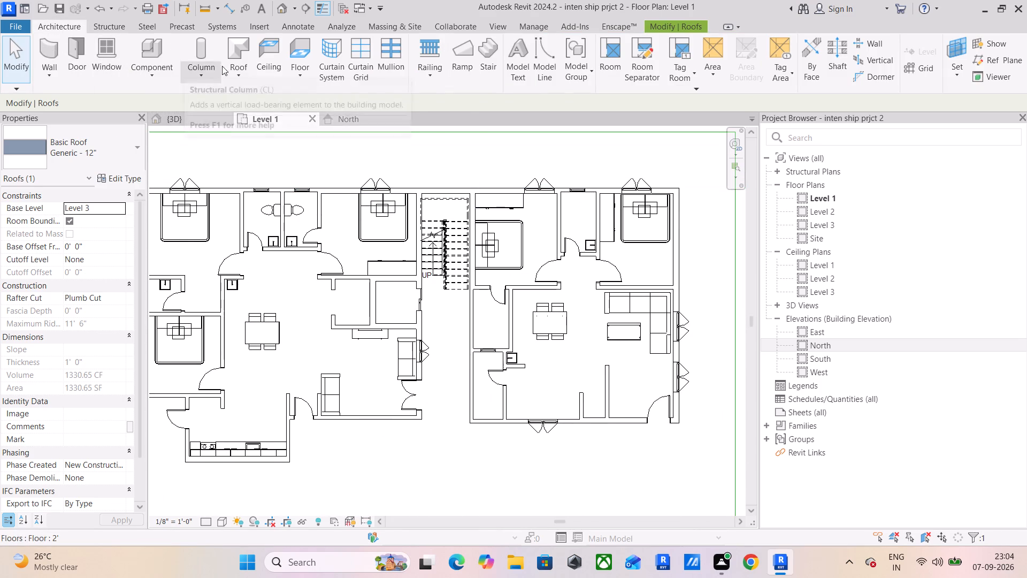
click(235, 69)
click(258, 100)
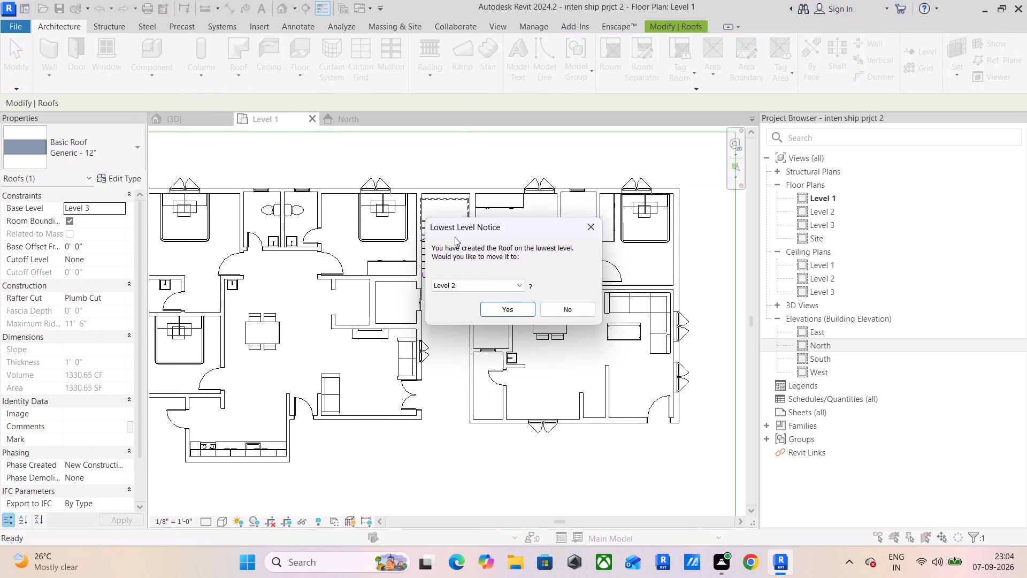
click(516, 279)
click(502, 317)
click(511, 306)
click(666, 44)
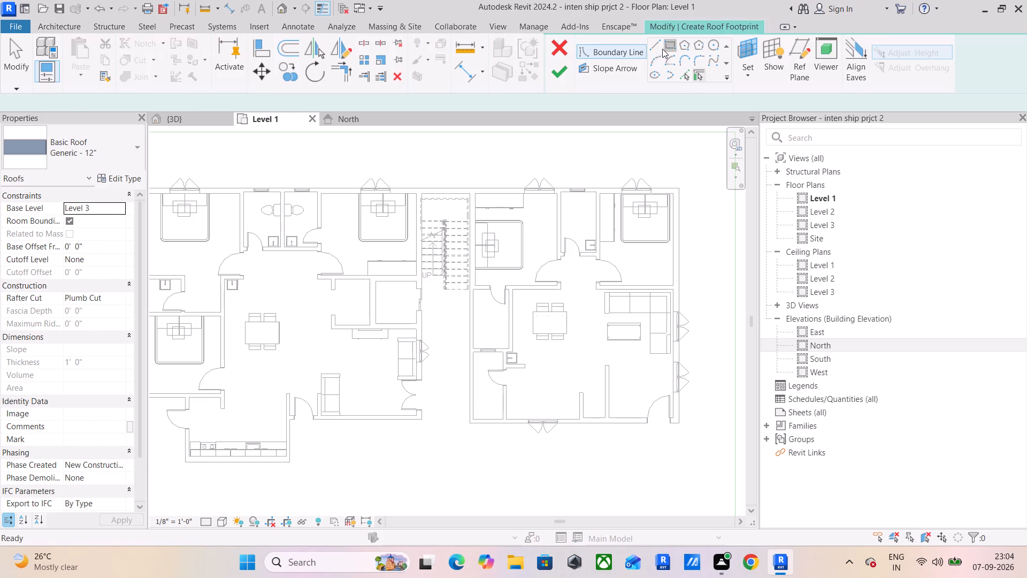
click(659, 48)
scroll(466, 187, up, 4)
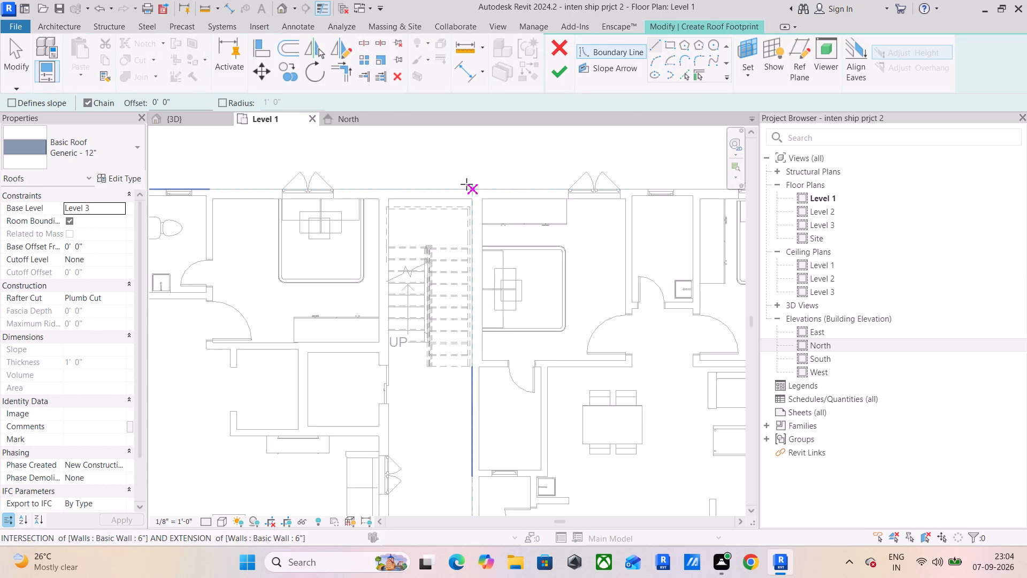
click(471, 191)
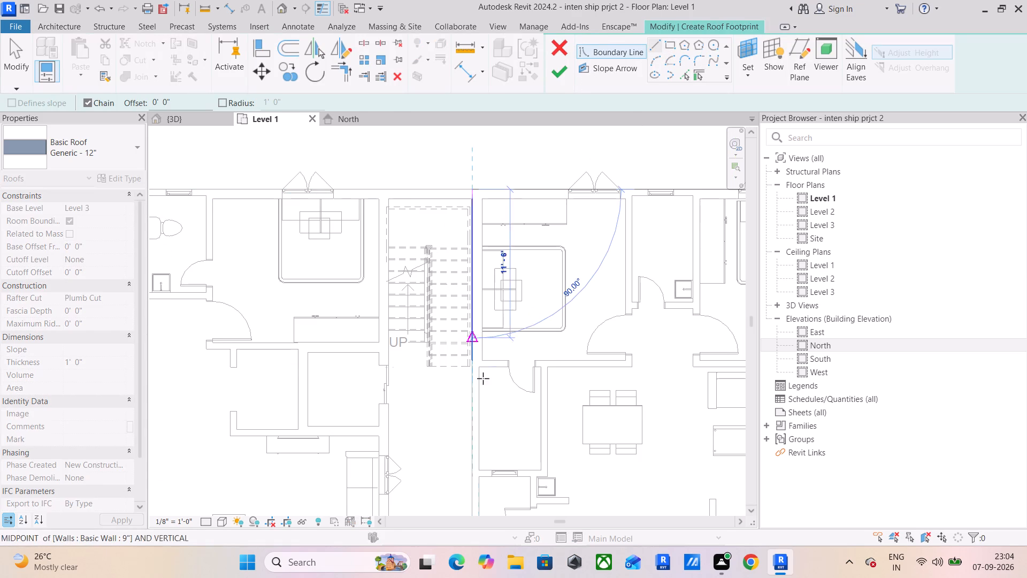
middle_drag(484, 389, 421, 82)
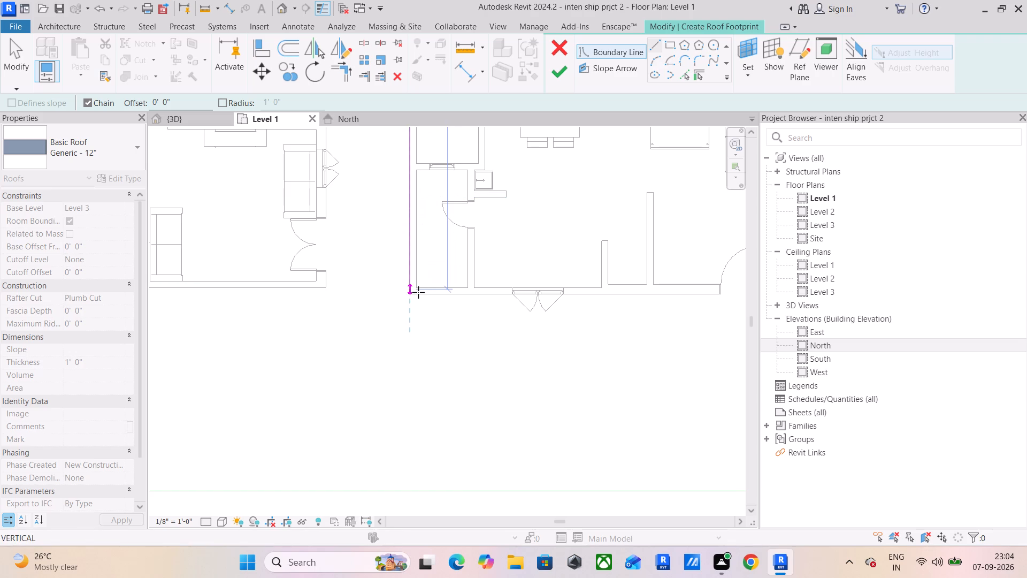
scroll(415, 294, up, 5)
click(408, 295)
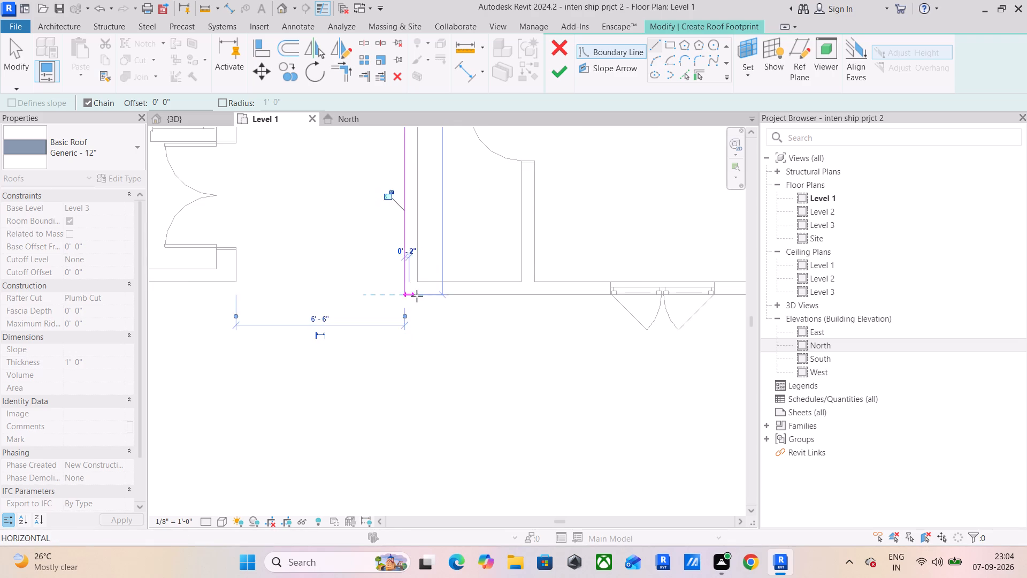
Run the boundary along the front wall, 31'-10 1/2" up the east wall and back along the rear wall, finish the flat roof and check it in 3D.
middle_drag(551, 273, 205, 271)
scroll(622, 278, down, 4)
middle_drag(624, 276, 502, 288)
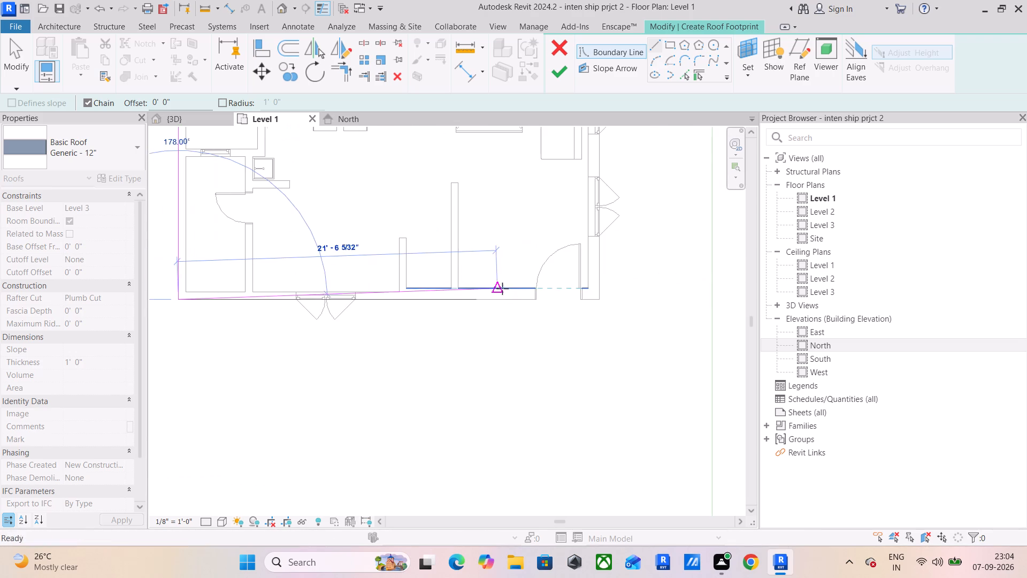
click(600, 298)
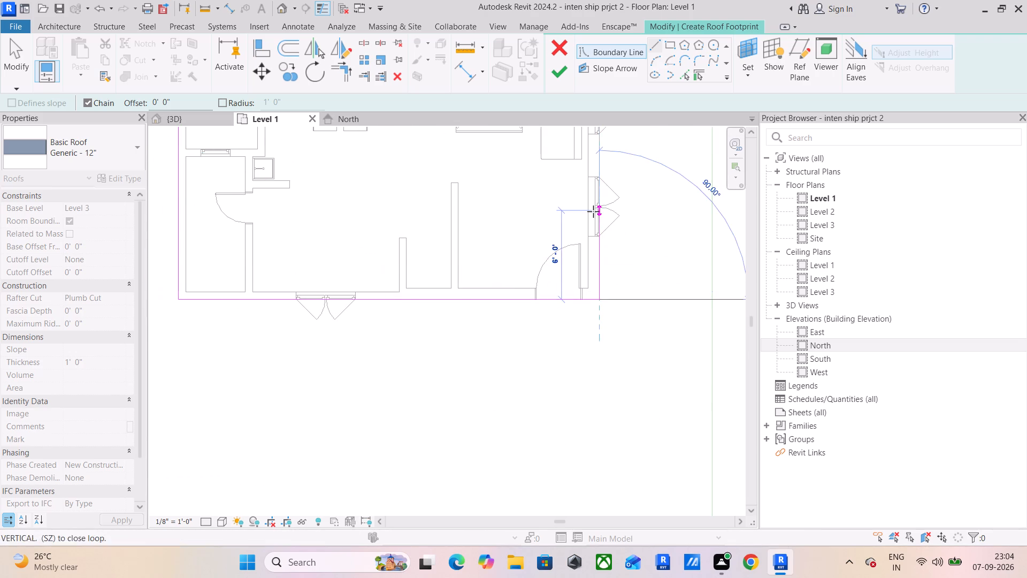
middle_drag(593, 213, 600, 567)
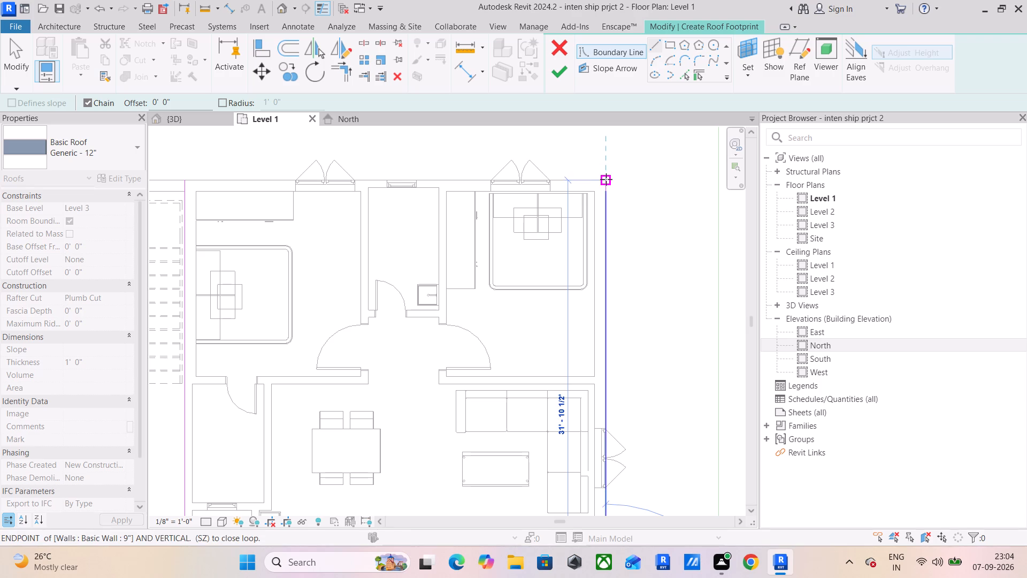
click(606, 179)
middle_drag(413, 187, 672, 192)
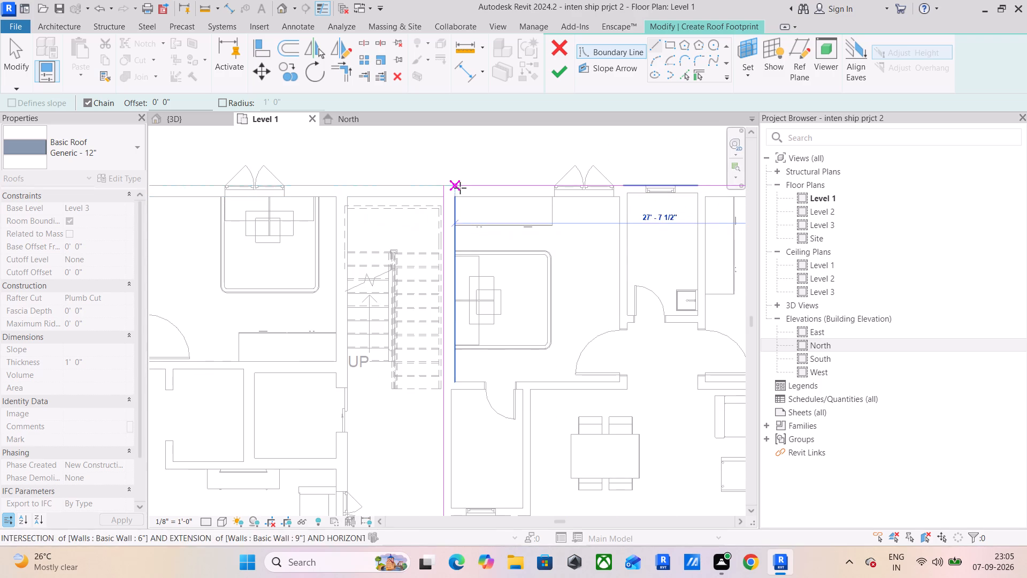
click(446, 188)
click(563, 74)
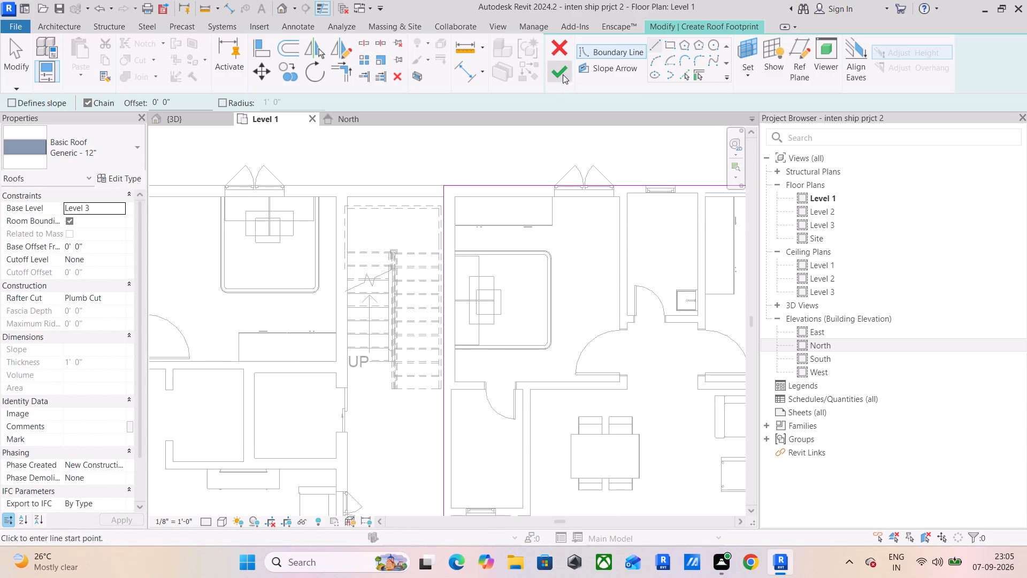
scroll(572, 212, down, 6)
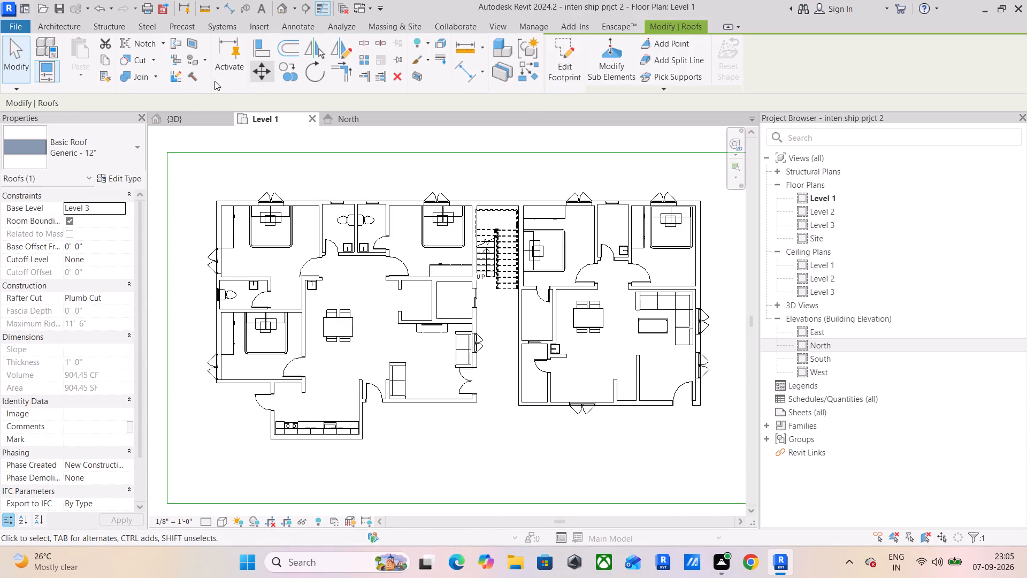
click(199, 125)
click(588, 213)
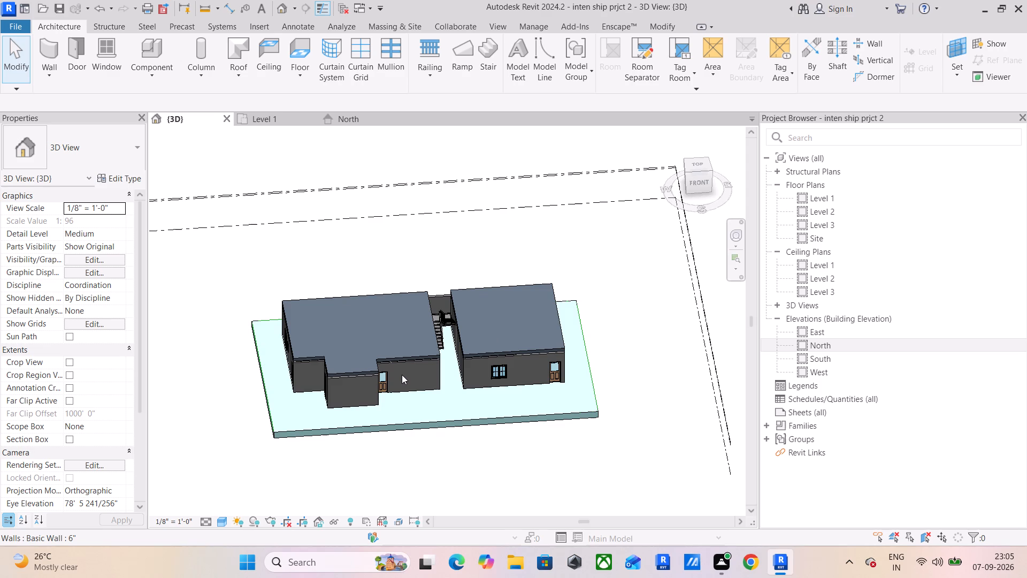
In the Level 1 plan, start a 4.5" Basic Wall with an unconnected height of 3'.
click(275, 124)
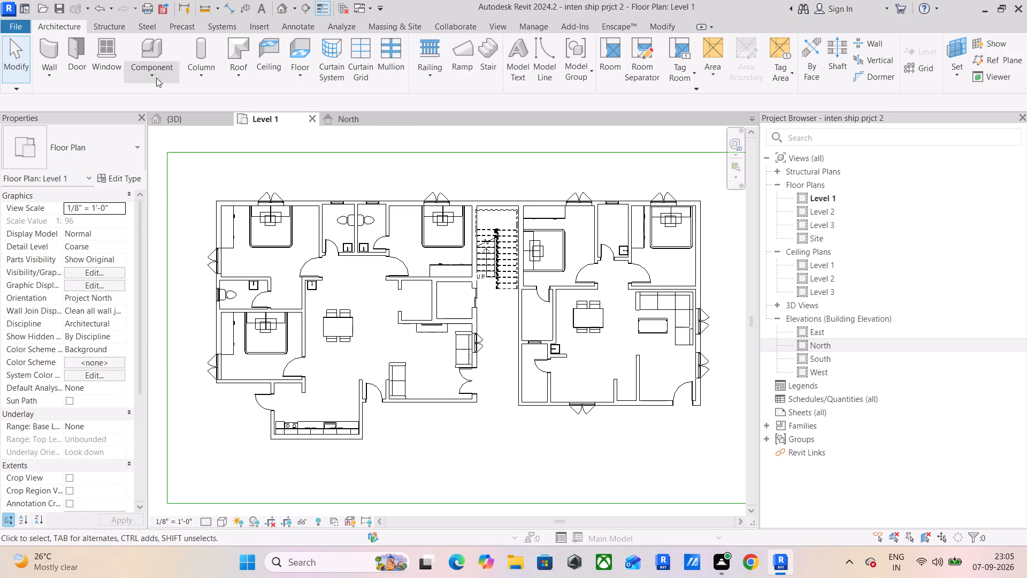
click(52, 60)
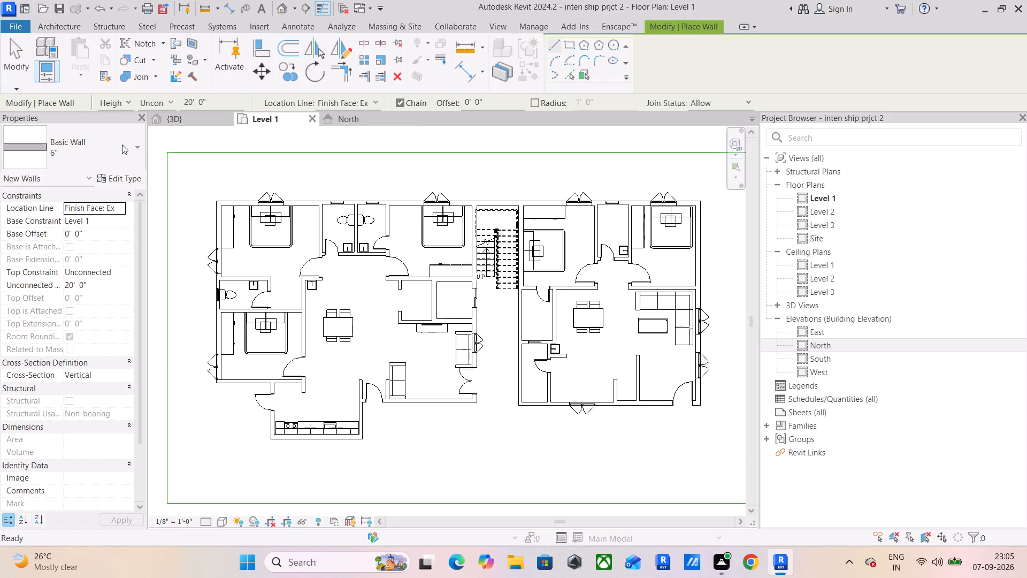
click(122, 144)
scroll(80, 231, up, 1)
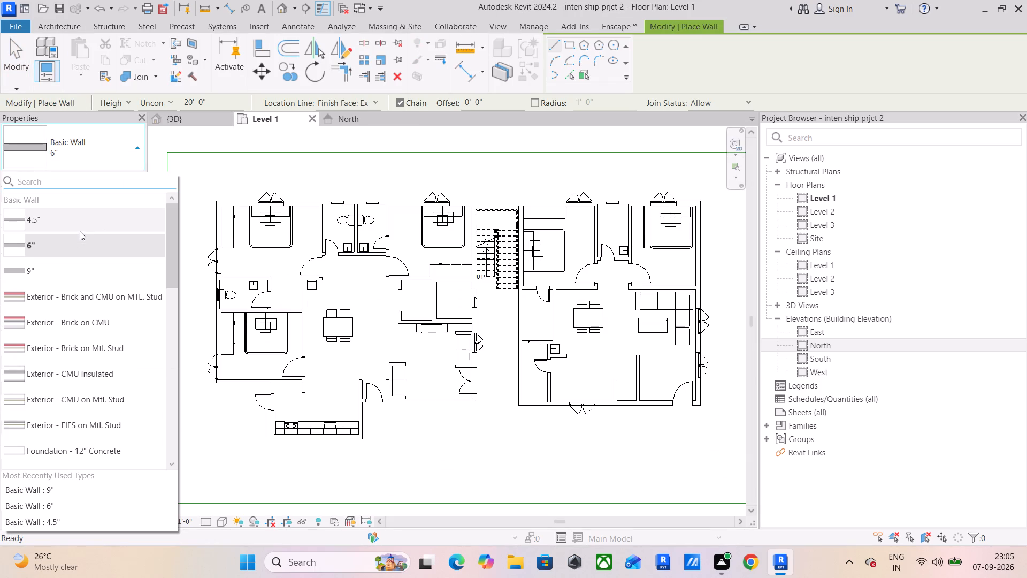
click(80, 219)
middle_drag(211, 245, 279, 260)
scroll(279, 260, up, 1)
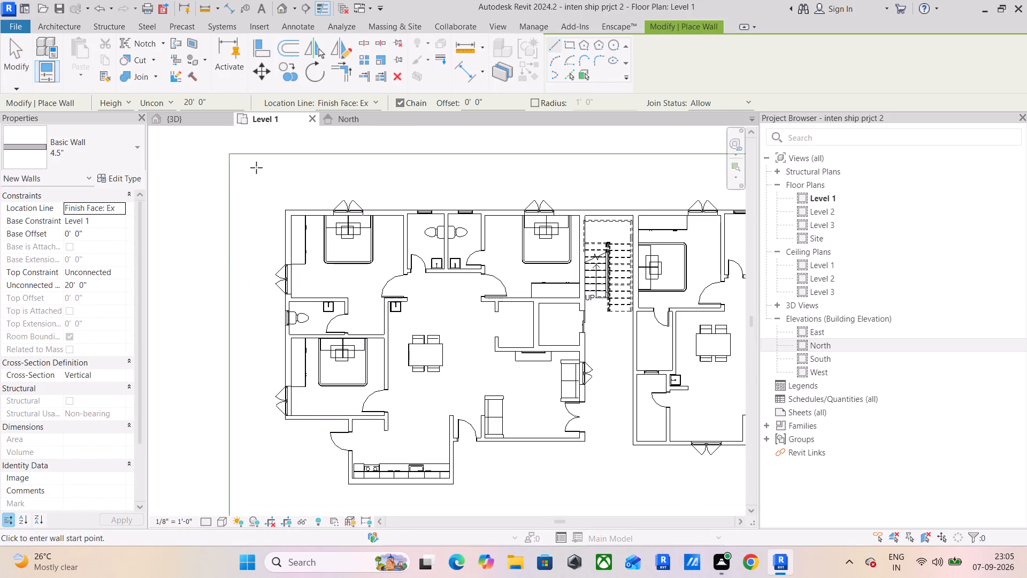
click(108, 284)
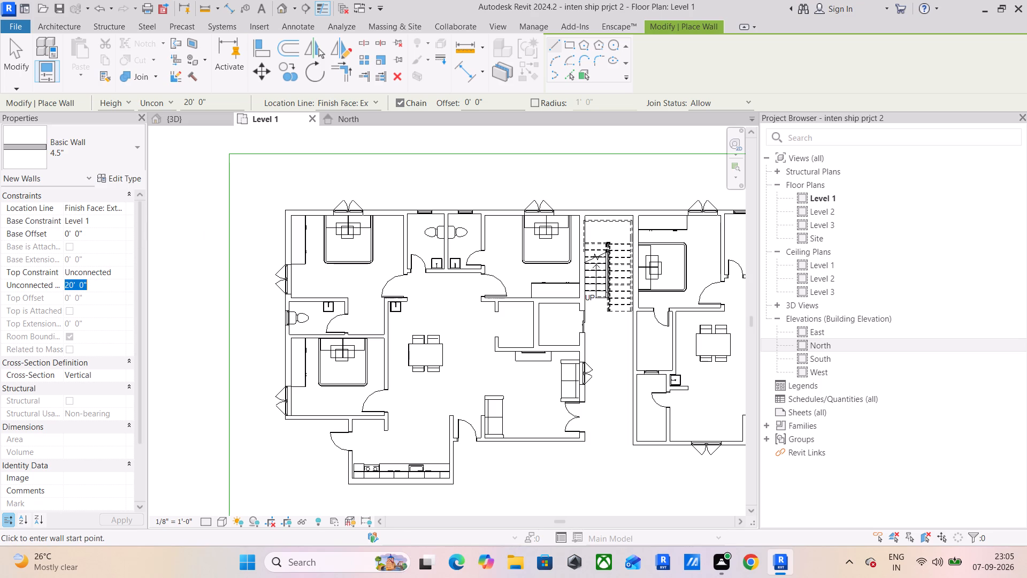
text(3')
key(Return)
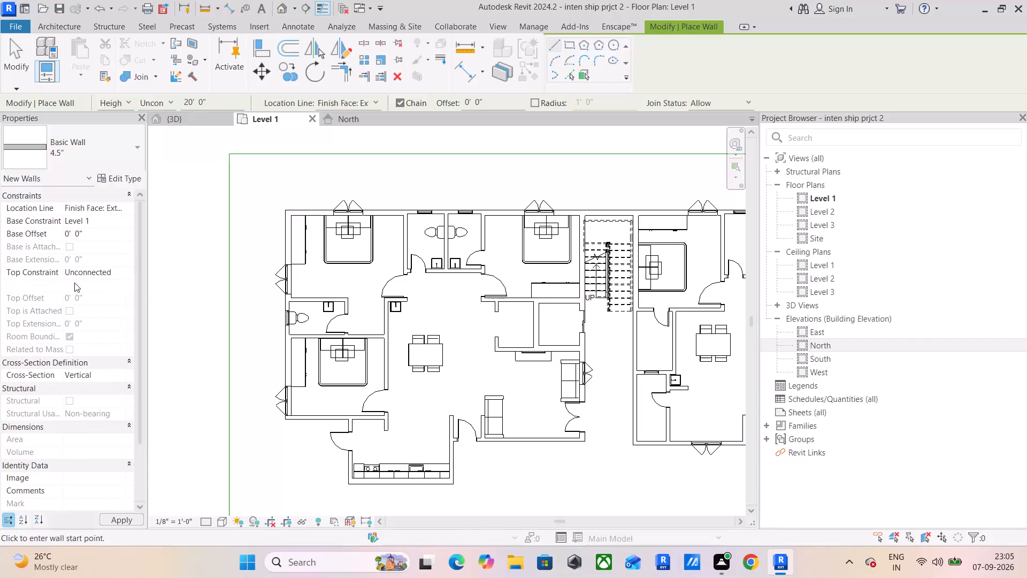
Draw the low wall around all four edges of the floor slab surrounding both apartments, closing it at the northwest starting corner.
drag(233, 155, 231, 174)
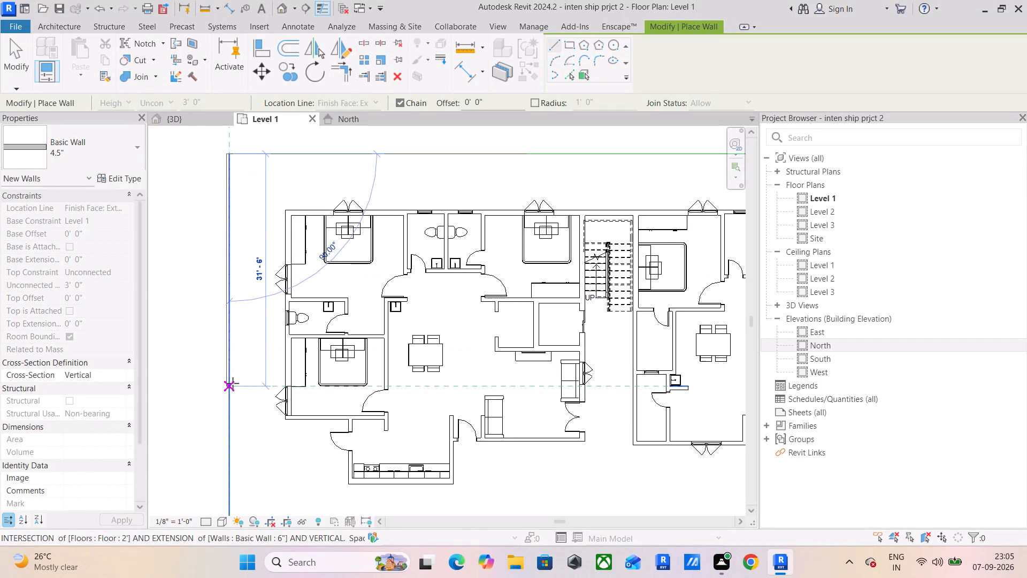
middle_drag(233, 383, 203, 174)
click(204, 351)
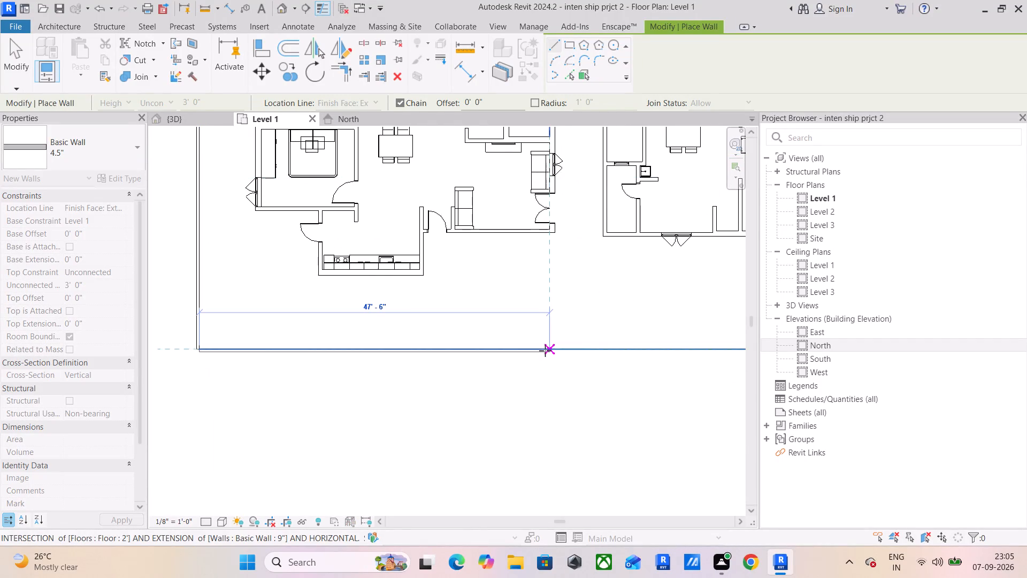
middle_drag(546, 354, 93, 347)
click(420, 347)
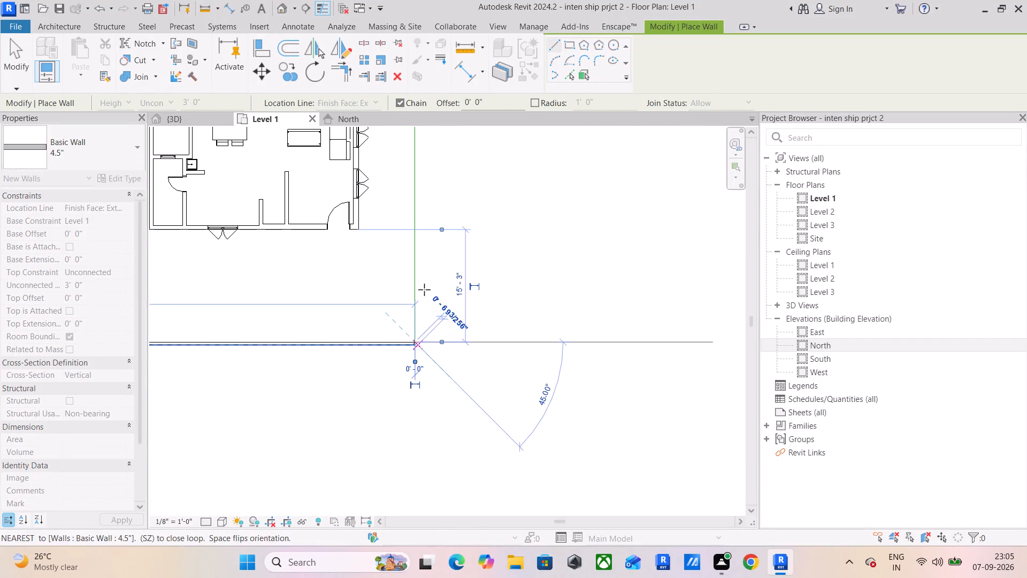
middle_drag(425, 249, 479, 547)
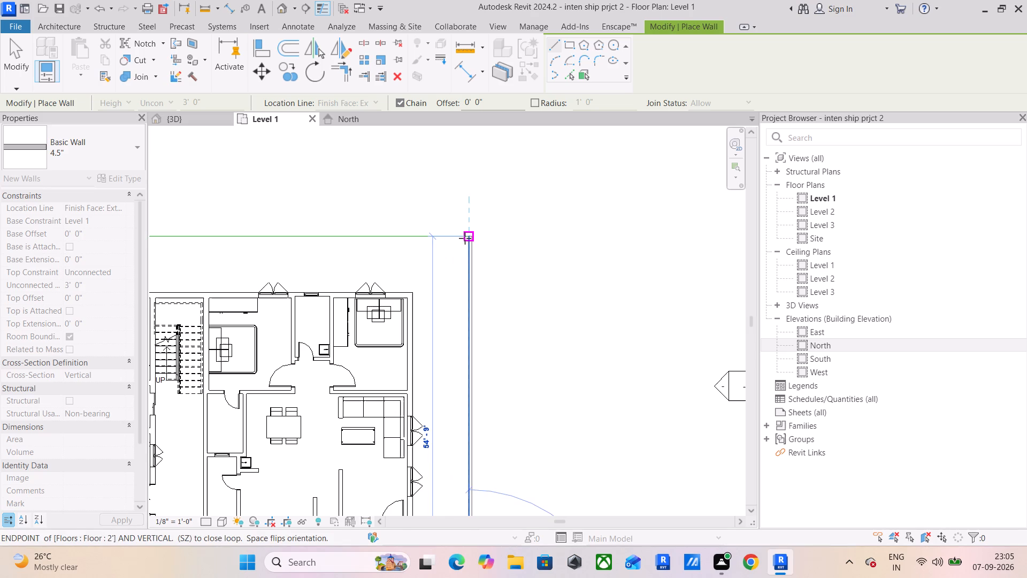
click(465, 236)
middle_drag(285, 253, 615, 197)
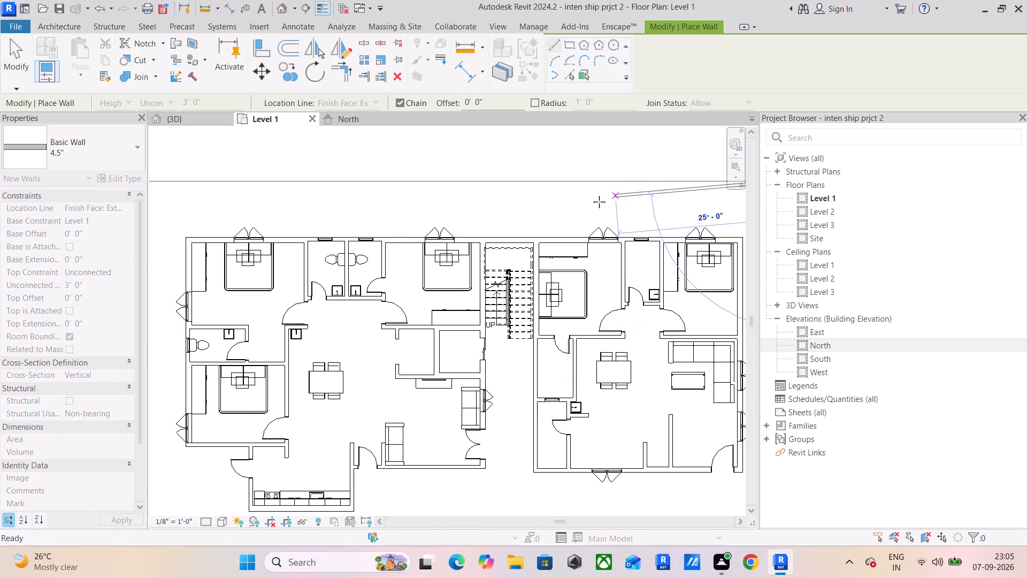
scroll(325, 200, down, 4)
click(211, 192)
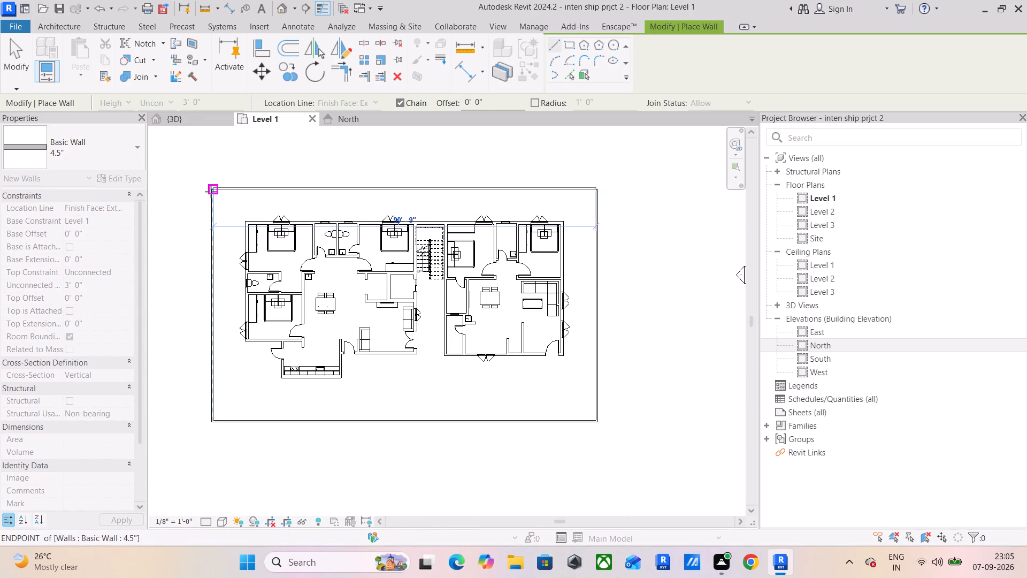
key(Escape)
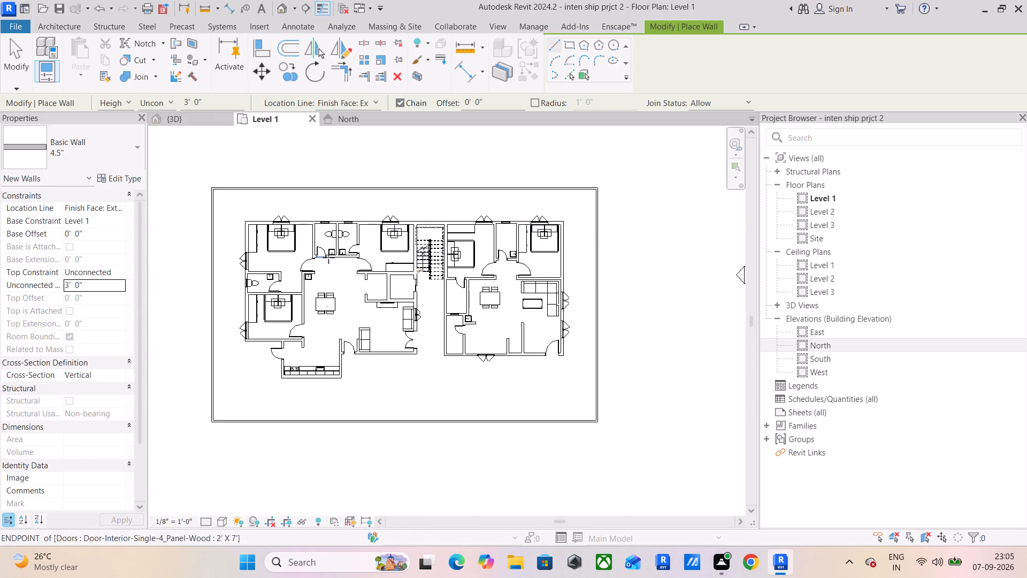
Examine the low perimeter wall around both apartments in the 3D view and end the wall command.
click(181, 123)
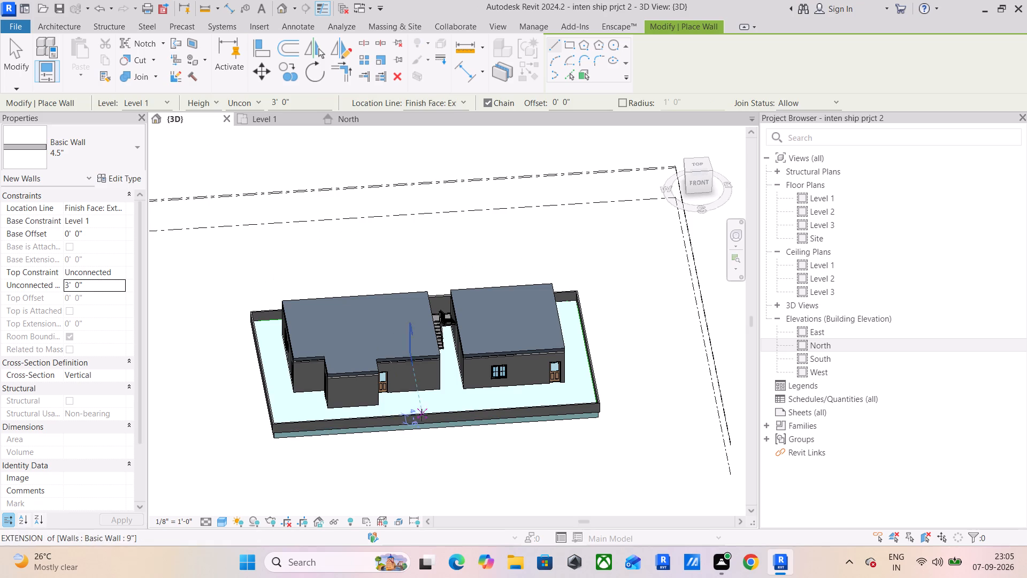
scroll(409, 420, up, 5)
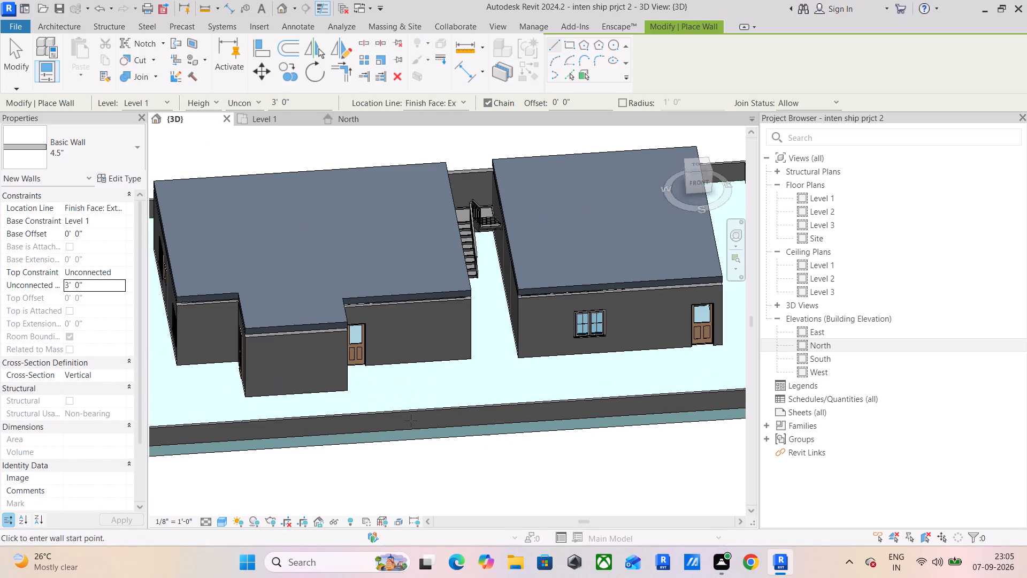
shift+scroll(410, 420, up, 1)
shift+middle_drag(409, 421, 385, 334)
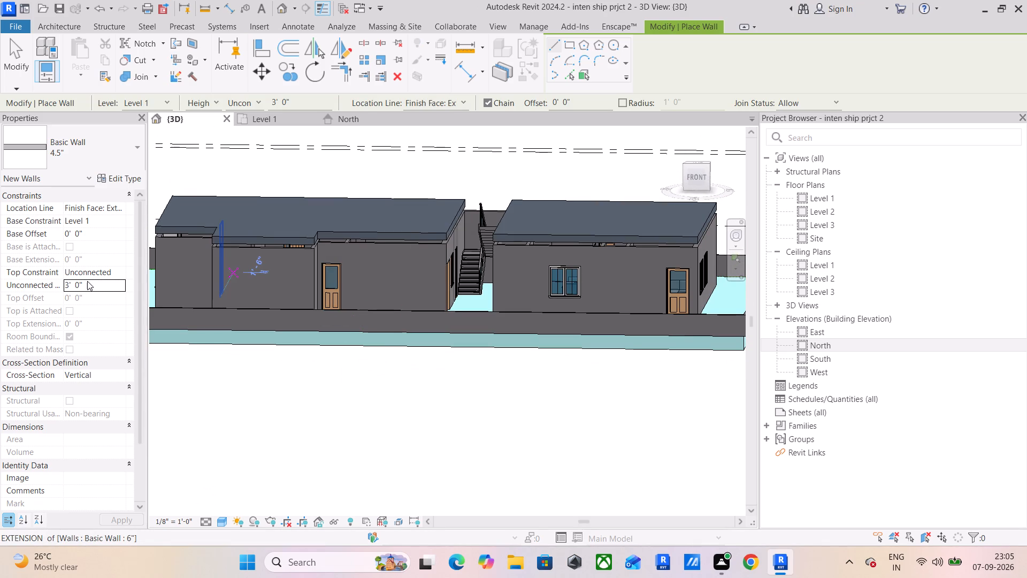
click(87, 281)
drag(86, 282, 55, 286)
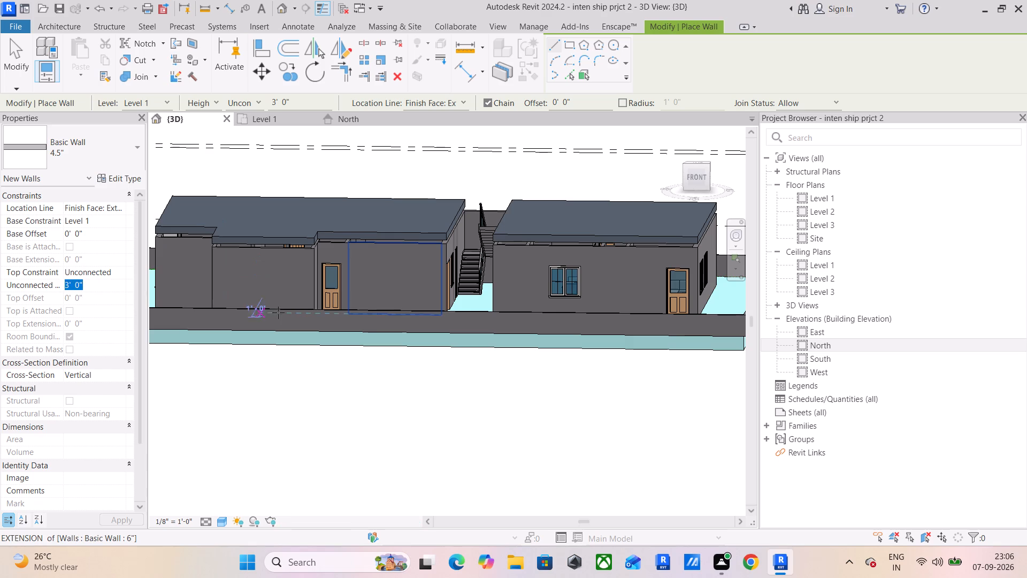
middle_drag(318, 398, 566, 547)
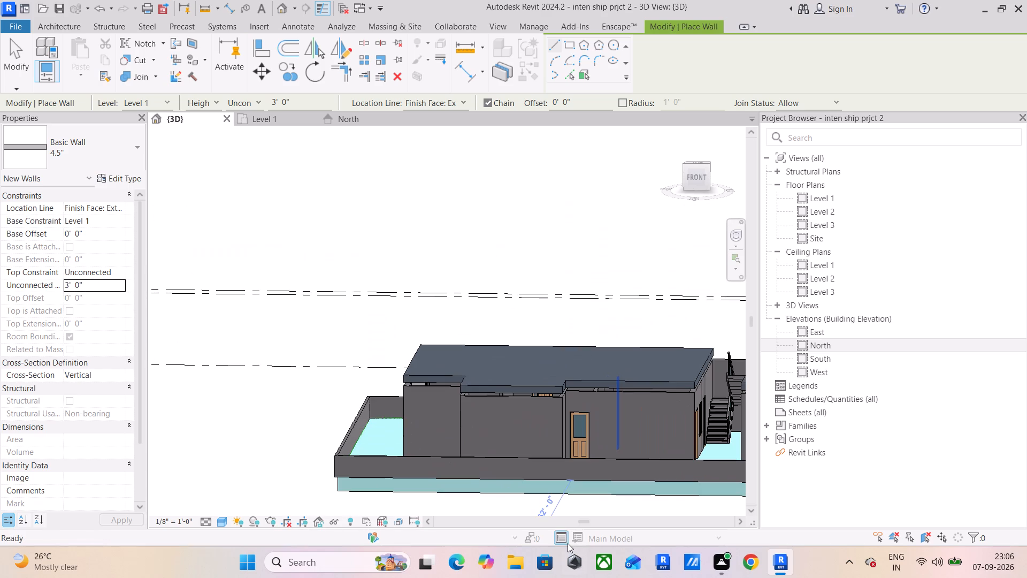
key(Escape)
key(Escape)
key(Escape)
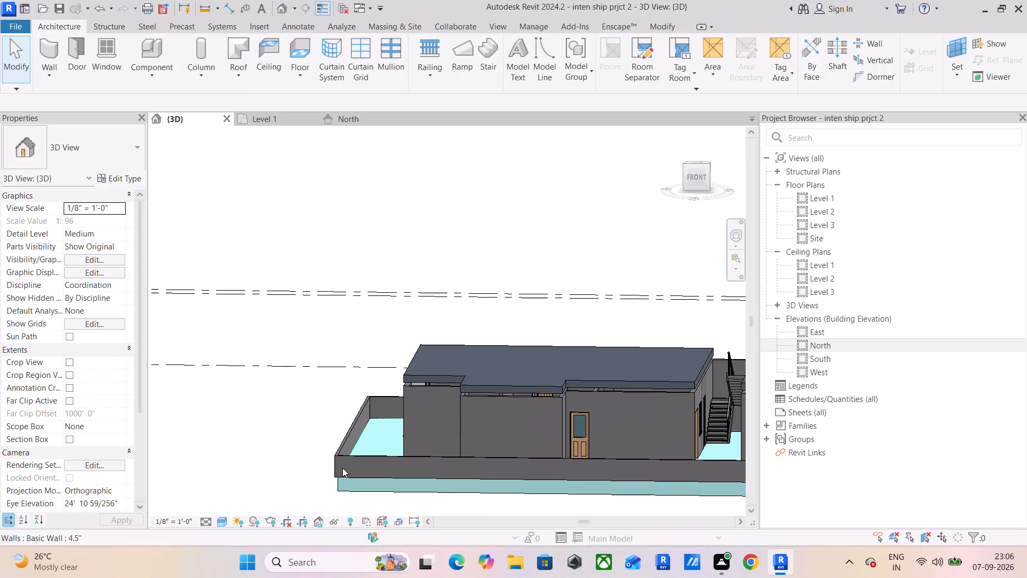
In the Level 1 plan, delete all four 4.5" perimeter walls along the floor slab edges.
click(279, 118)
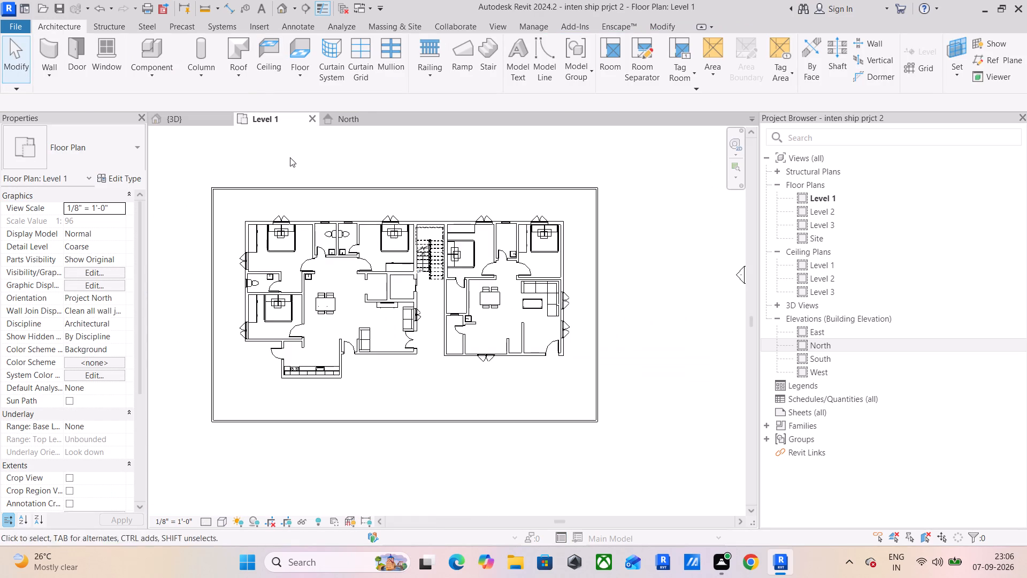
scroll(310, 220, down, 4)
drag(546, 180, 227, 209)
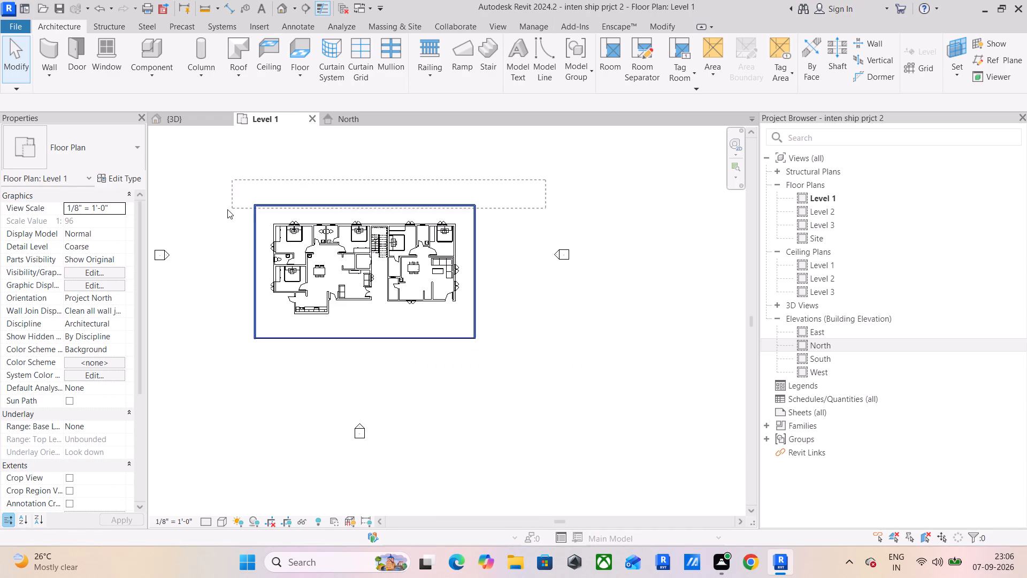
drag(227, 209, 225, 210)
click(248, 363)
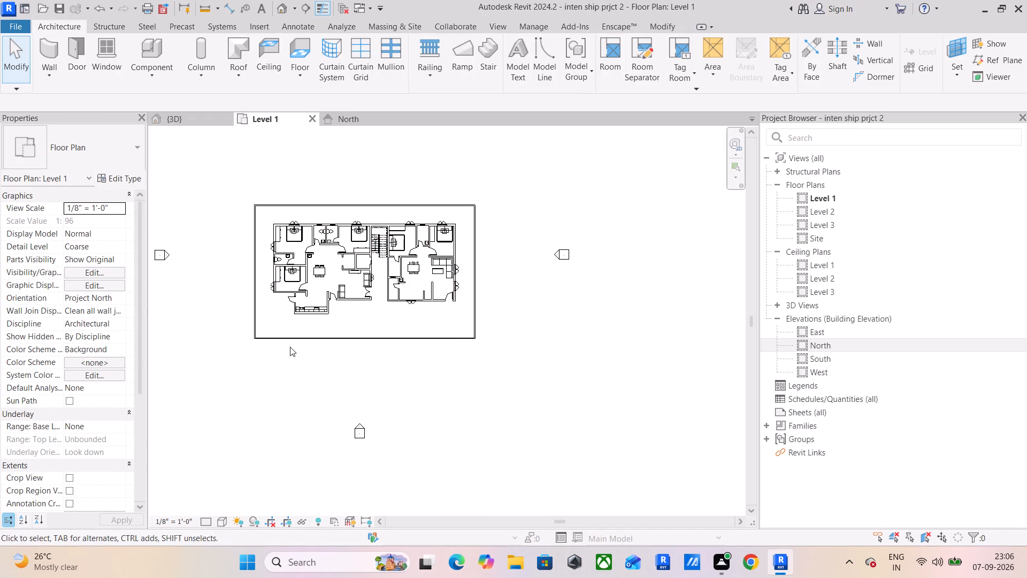
click(264, 336)
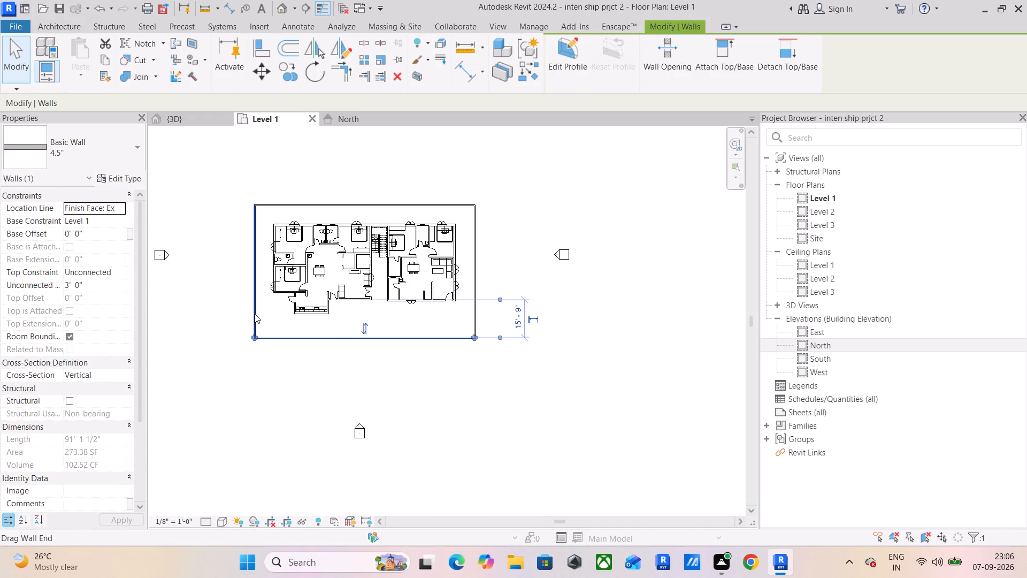
ctrl+click(255, 314)
ctrl+click(312, 203)
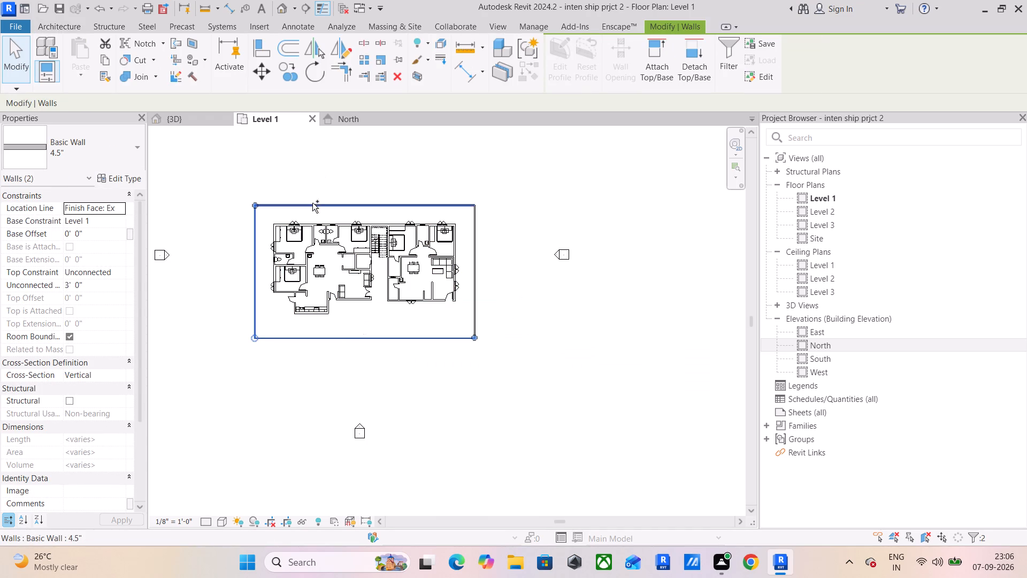
ctrl+click(476, 245)
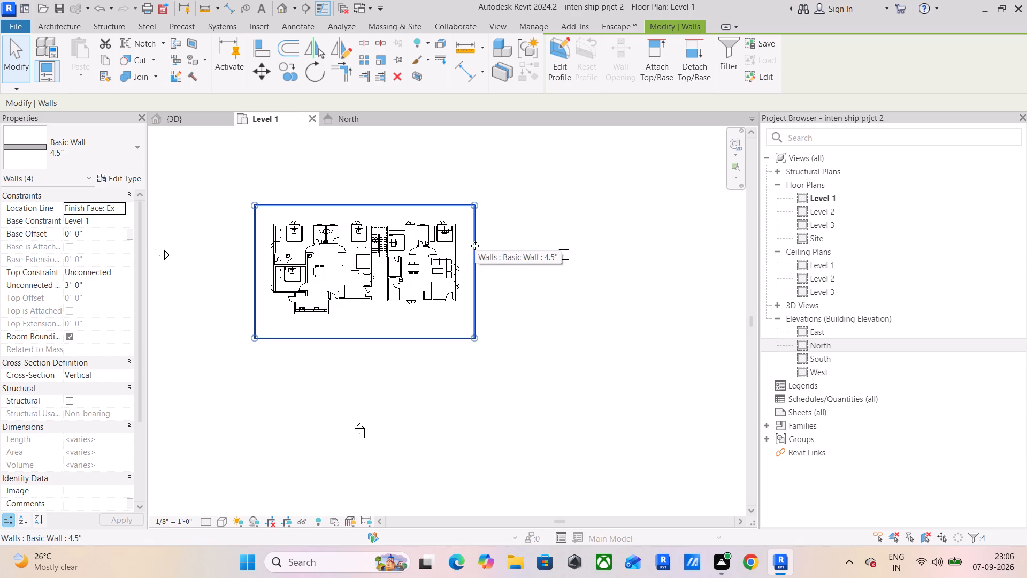
key(Delete)
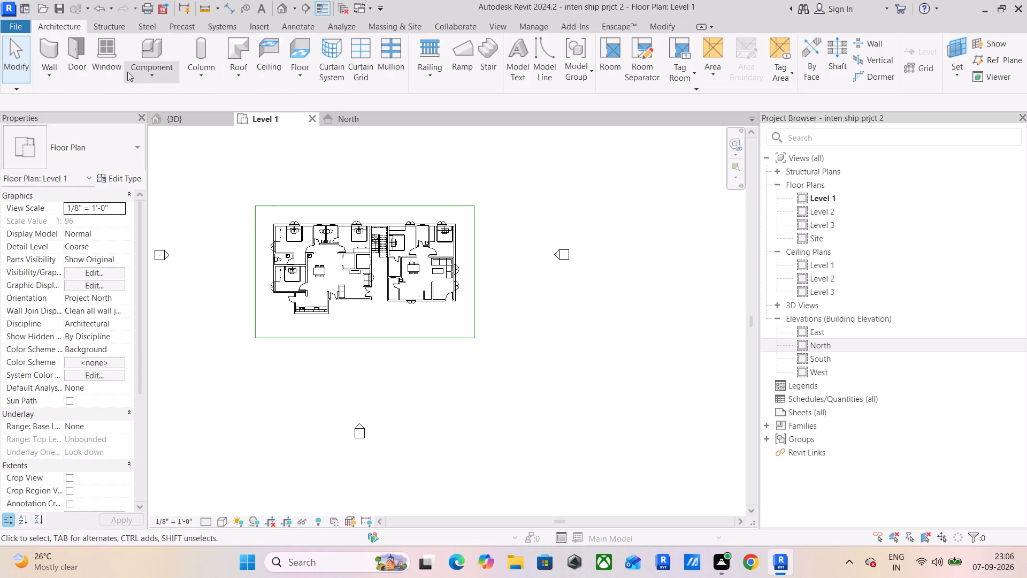
Start a 4.5" Basic Wall, 3' high, at the slab's northwest corner and draw it along the north and east edges.
click(51, 59)
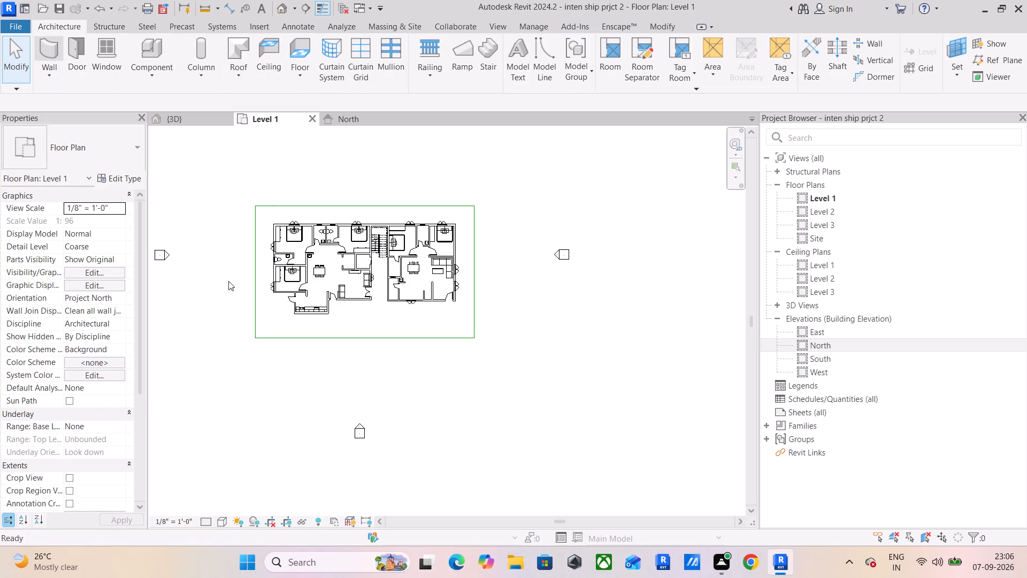
scroll(240, 264, up, 5)
scroll(255, 216, up, 3)
middle_drag(255, 230, 241, 339)
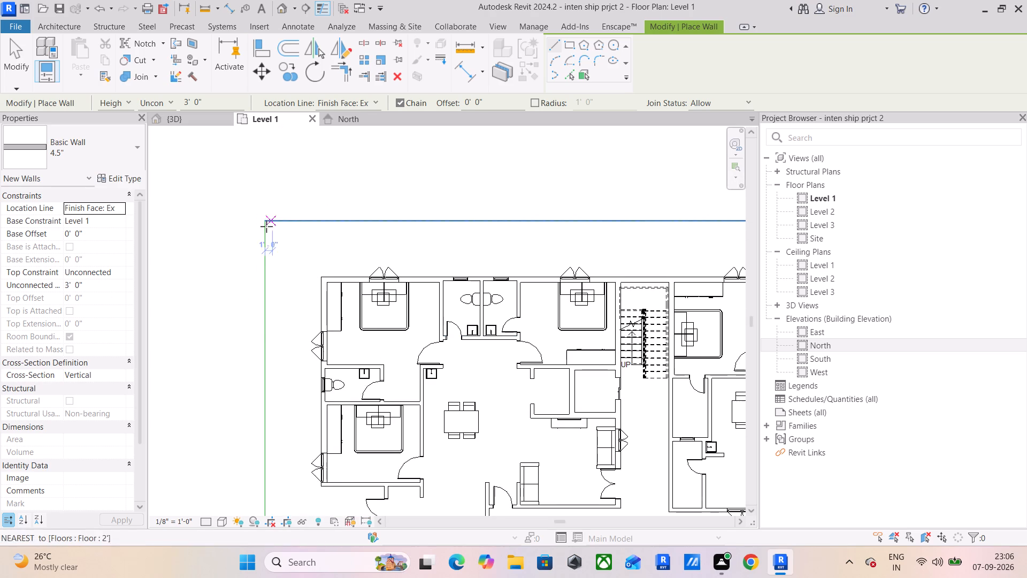
click(264, 224)
middle_drag(528, 222, 154, 235)
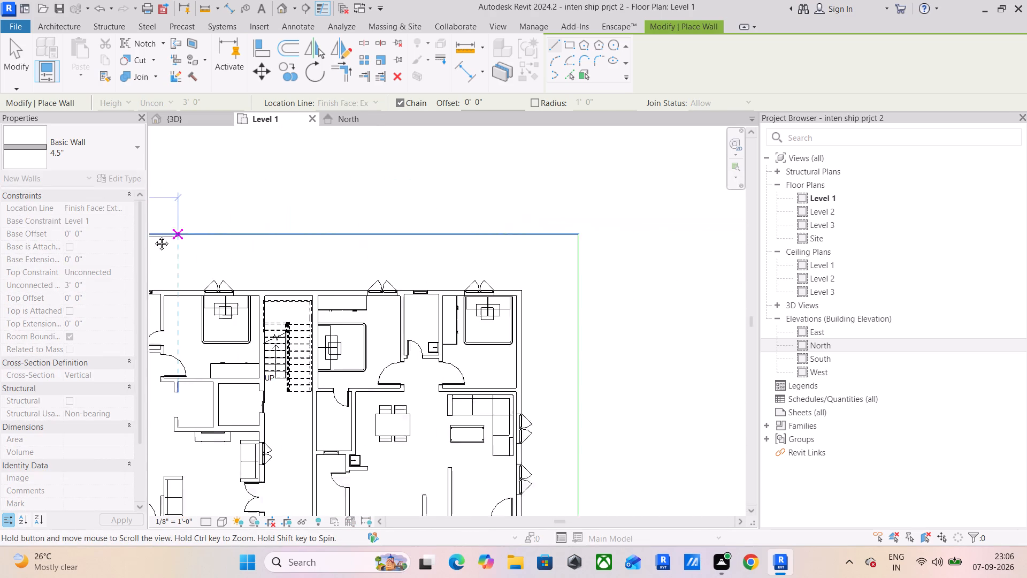
middle_drag(154, 235, 152, 235)
click(558, 234)
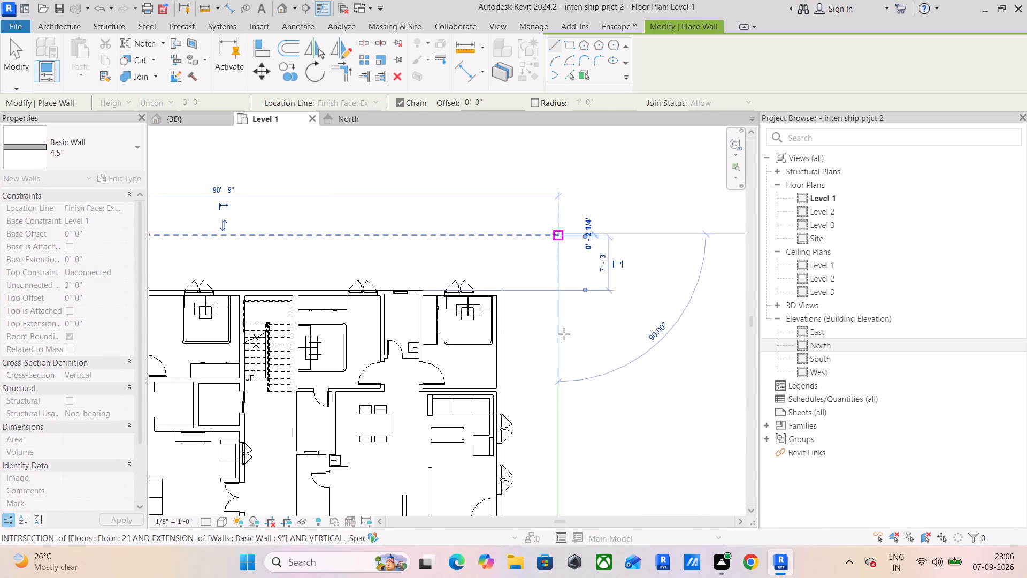
middle_drag(562, 437, 513, 166)
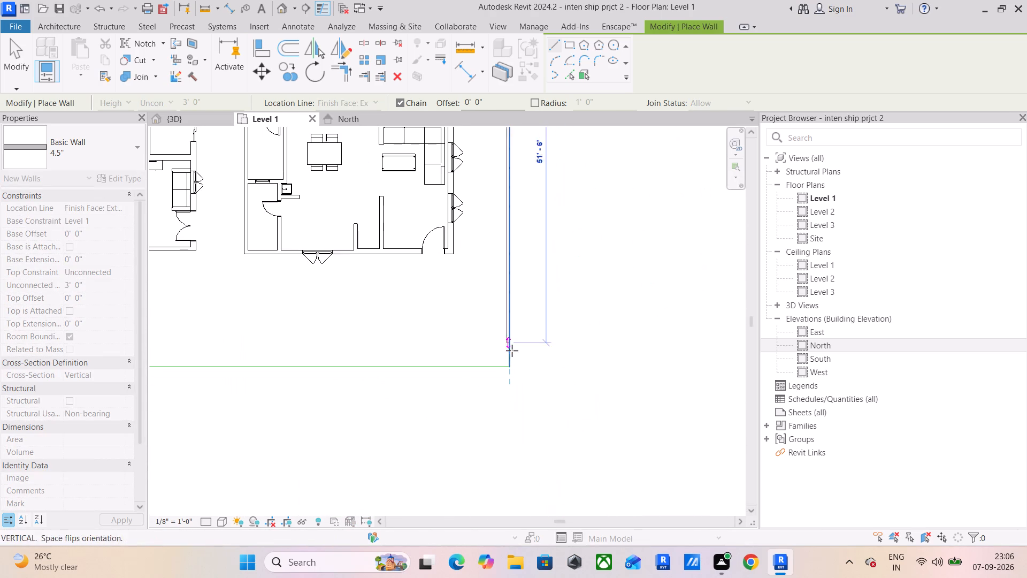
click(508, 368)
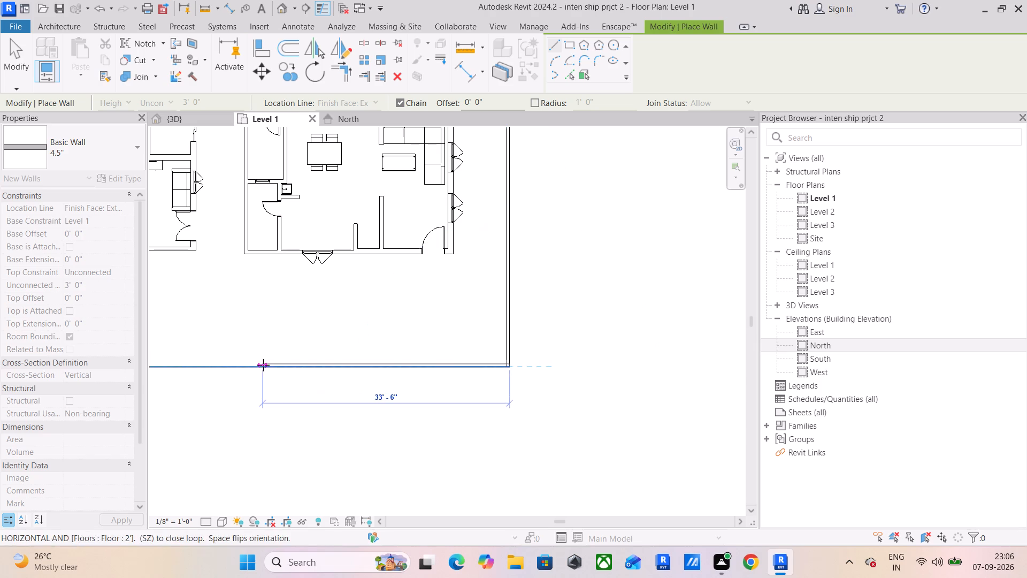
Continue the wall along the slab's south edge and about 54'-4 1/2" up the west edge, closing it at the northwest corner.
middle_drag(263, 365, 701, 357)
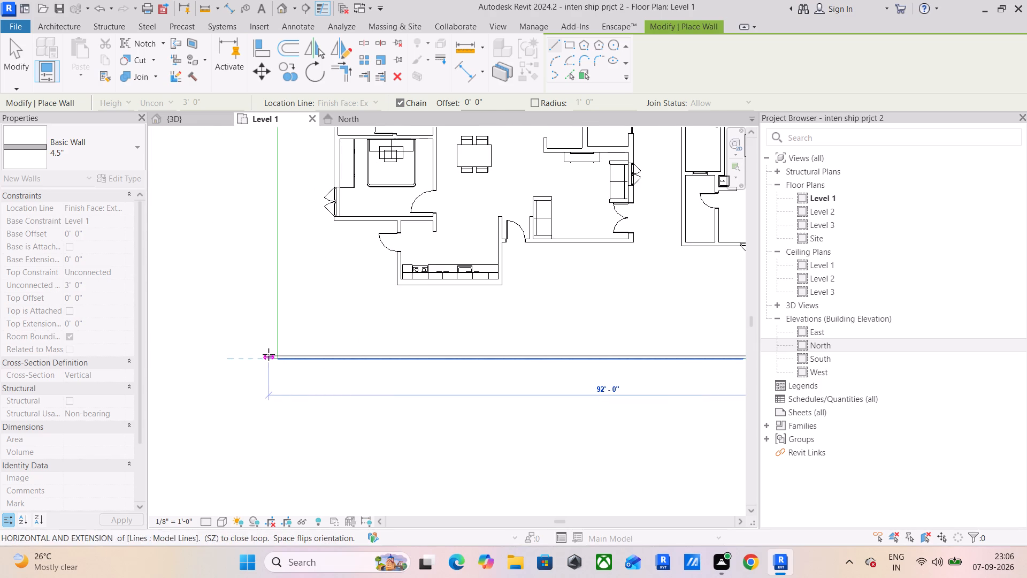
drag(281, 355, 282, 351)
middle_drag(290, 176, 282, 286)
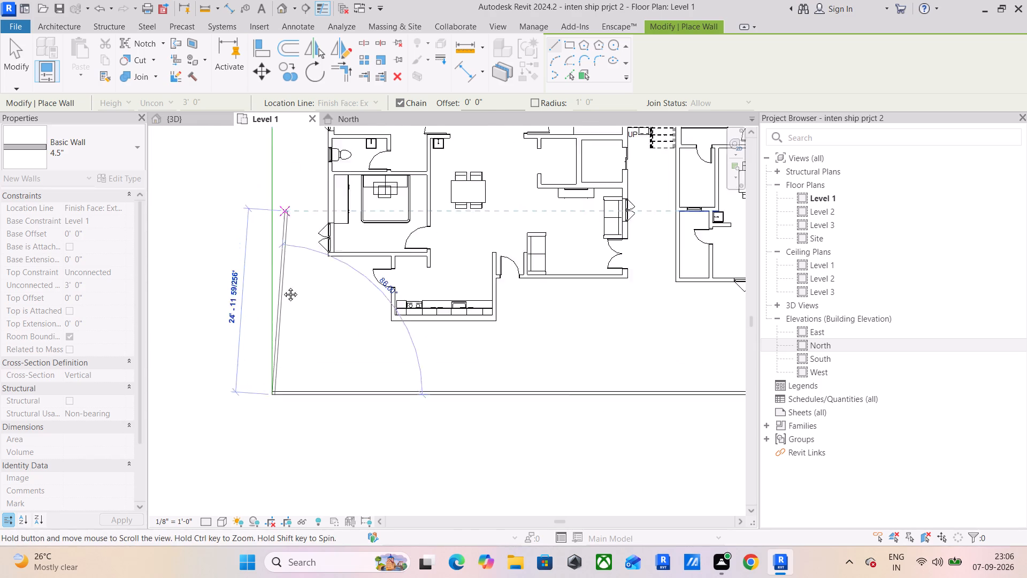
middle_drag(282, 286, 286, 438)
click(278, 223)
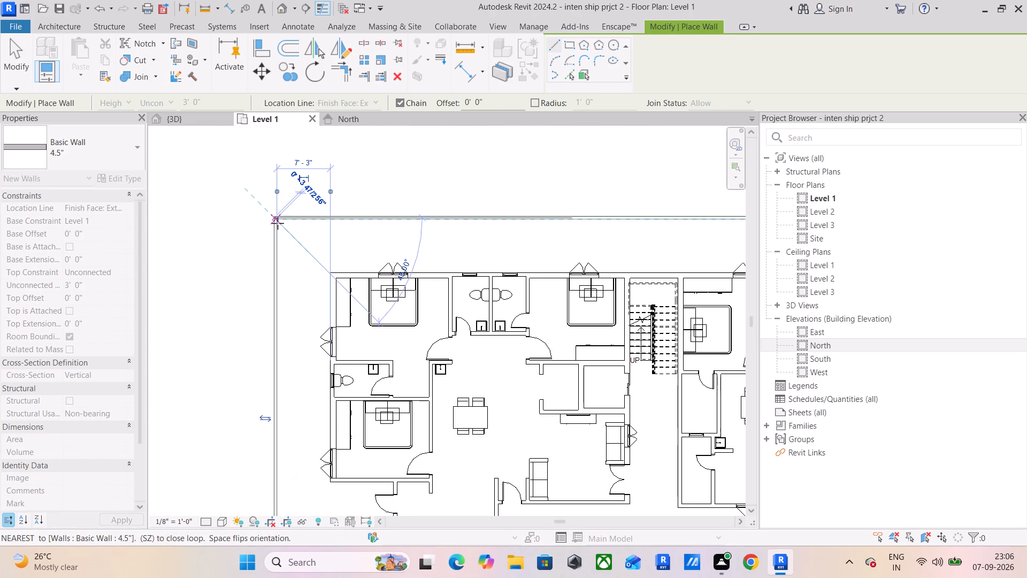
key(Escape)
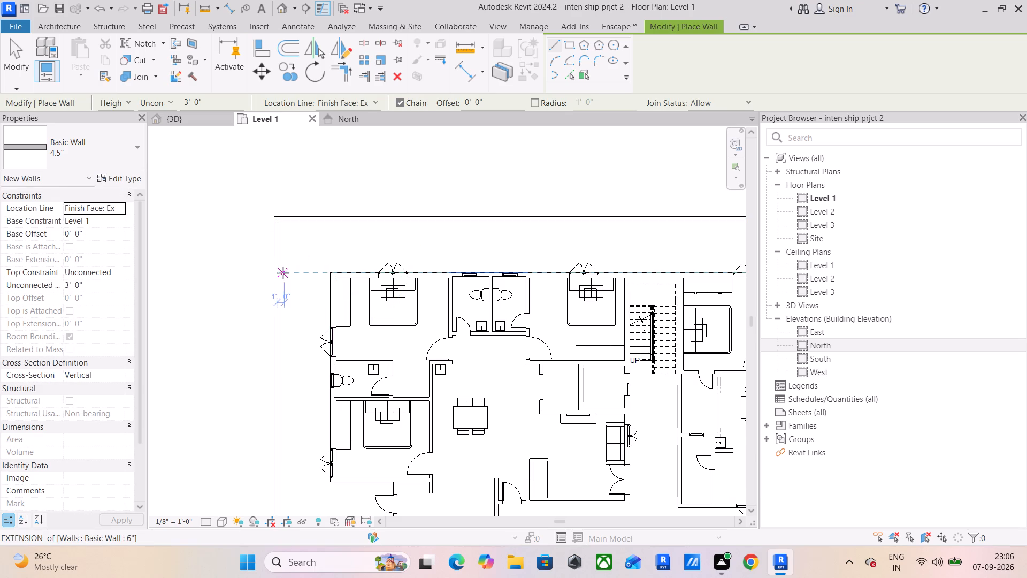
key(Escape)
key(Escape)
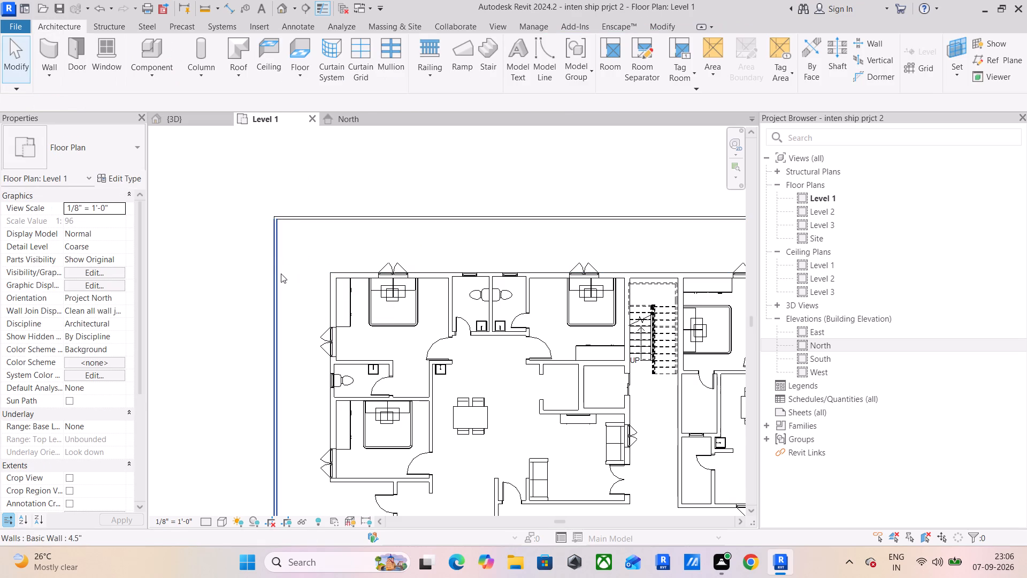
Set the unconnected height of all four perimeter walls to 5'.
click(279, 274)
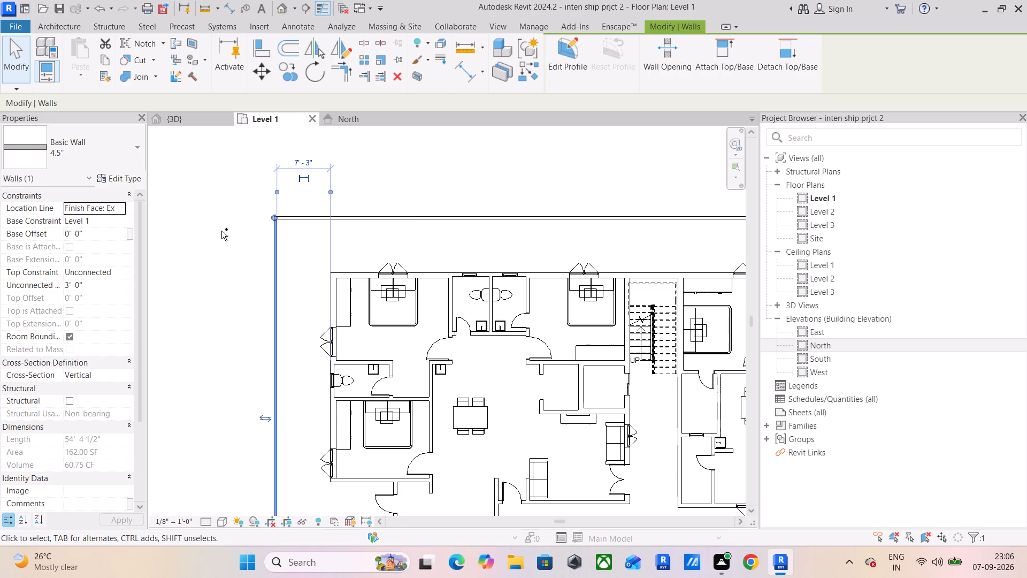
ctrl+click(436, 220)
scroll(439, 222, down, 6)
middle_drag(473, 230, 386, 211)
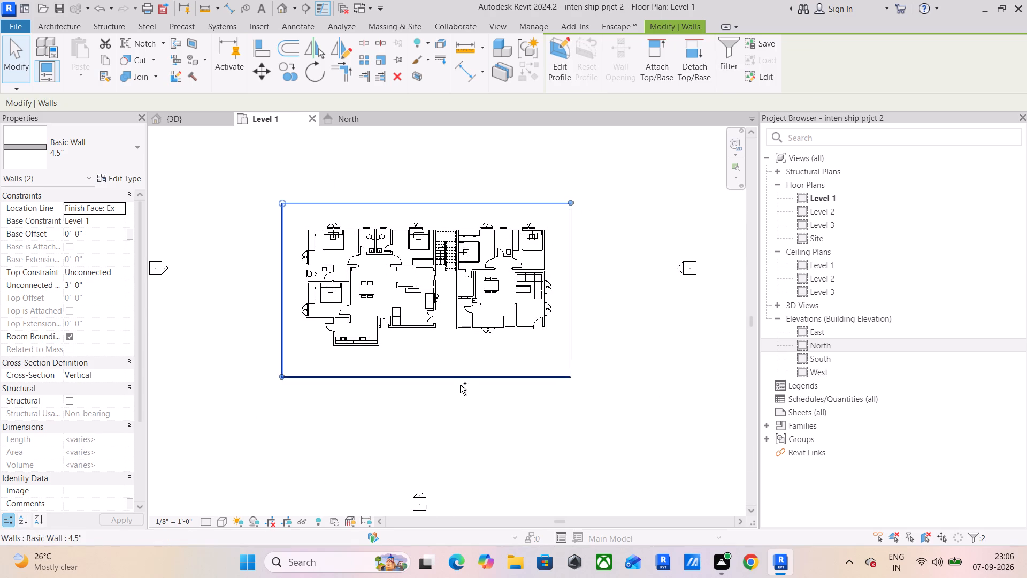
ctrl+click(463, 377)
ctrl+click(574, 342)
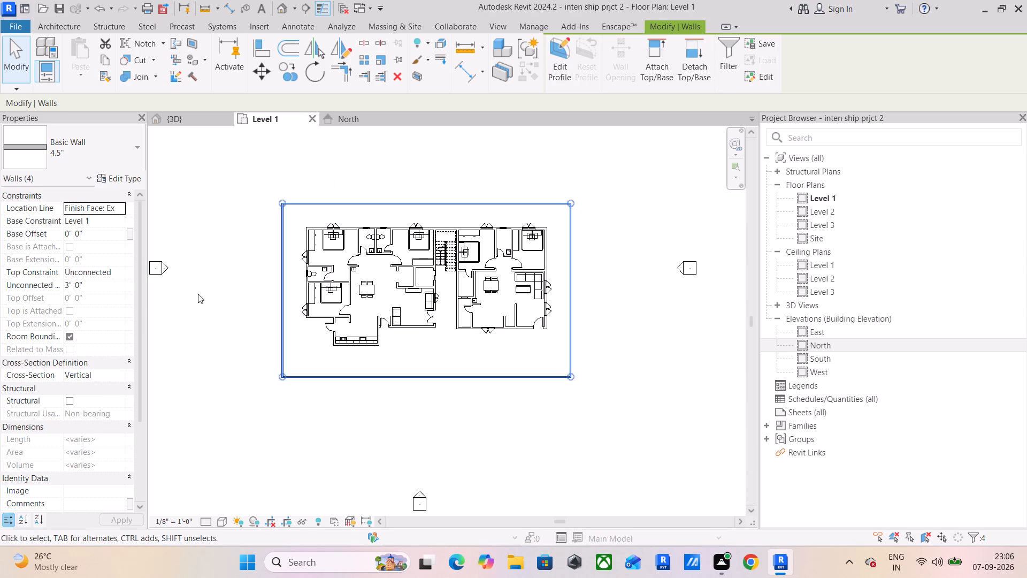
click(88, 286)
drag(89, 287, 64, 288)
text(5')
key(Return)
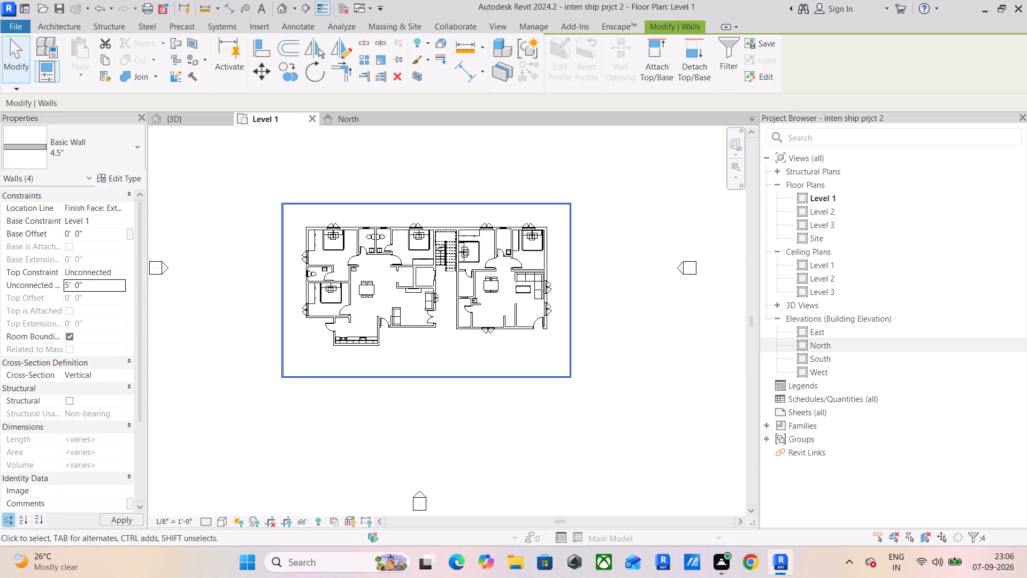
click(262, 422)
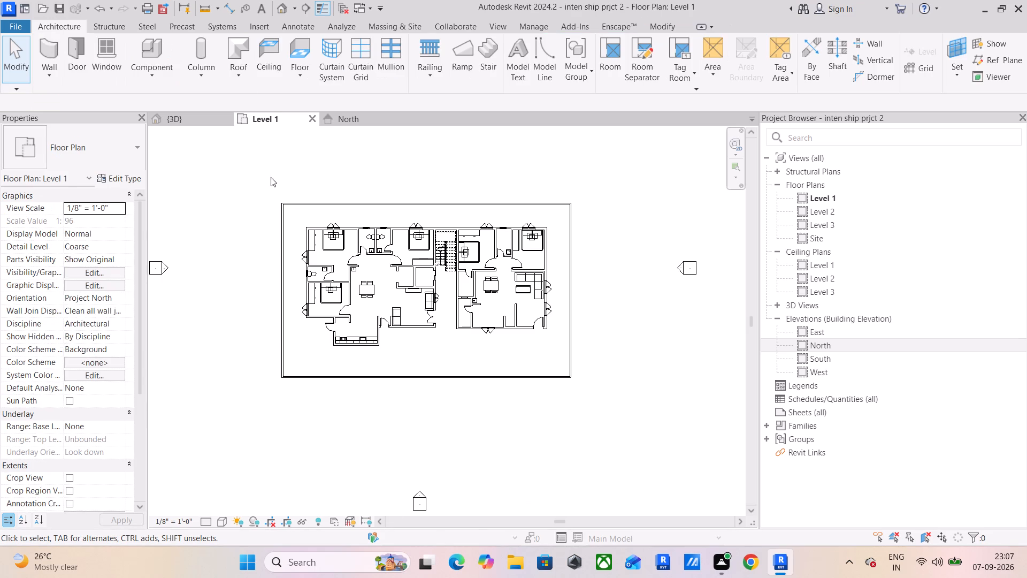
In the 3D view, set the base level of the first (west) apartment's roof to Level 2.
click(220, 121)
scroll(390, 322, down, 1)
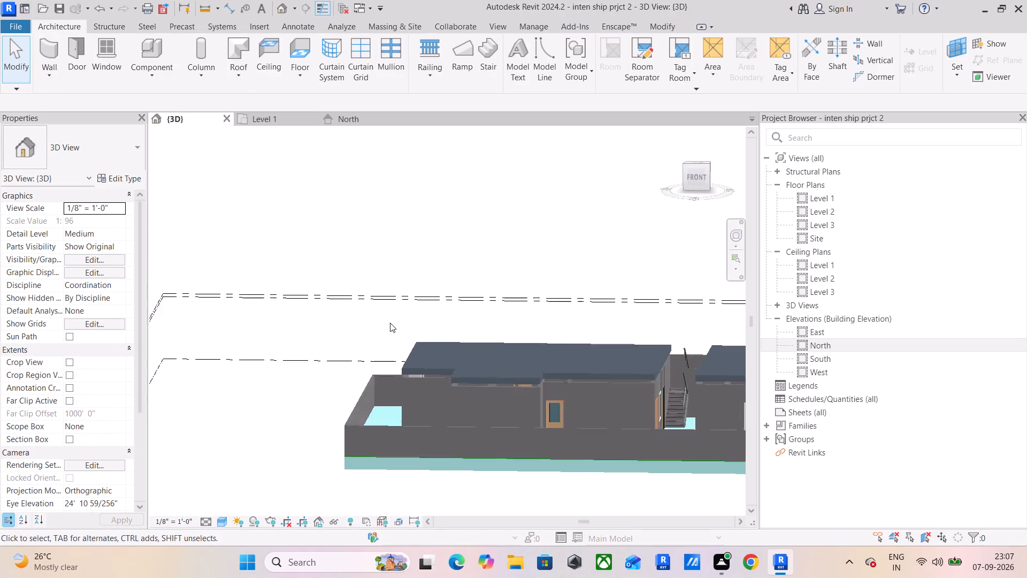
scroll(390, 323, down, 1)
middle_drag(386, 317, 262, 246)
scroll(399, 354, up, 4)
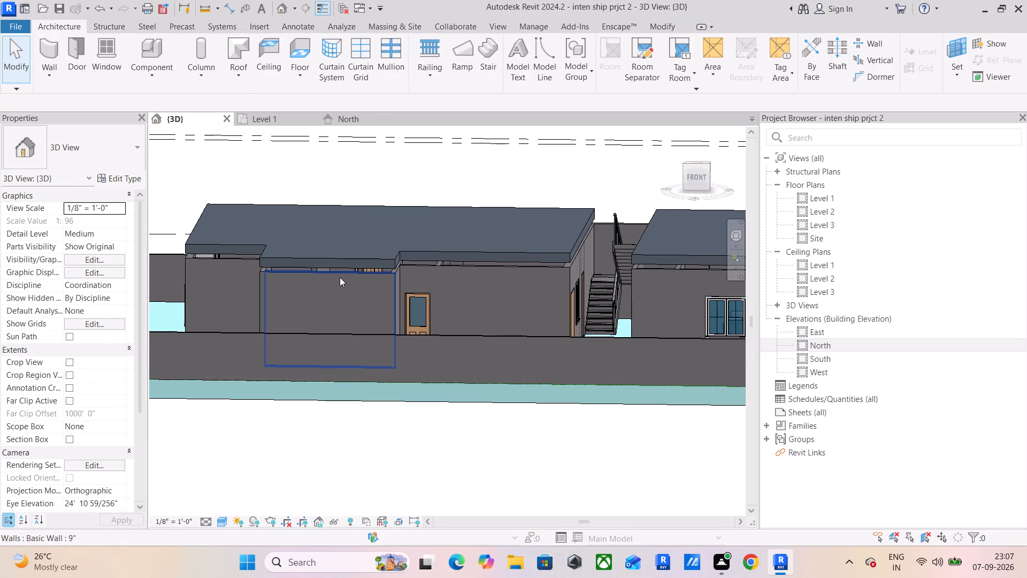
scroll(320, 272, up, 4)
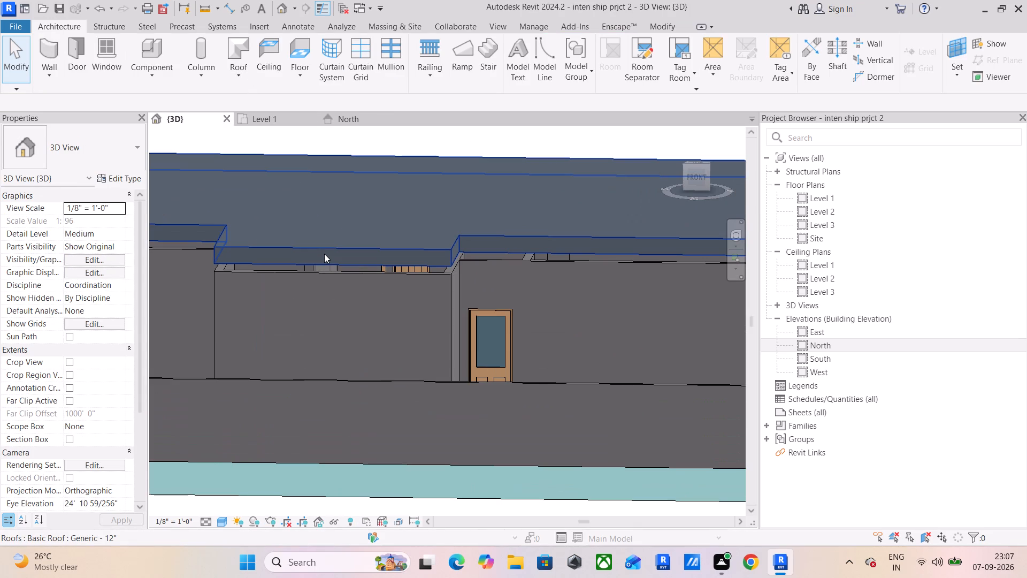
click(324, 254)
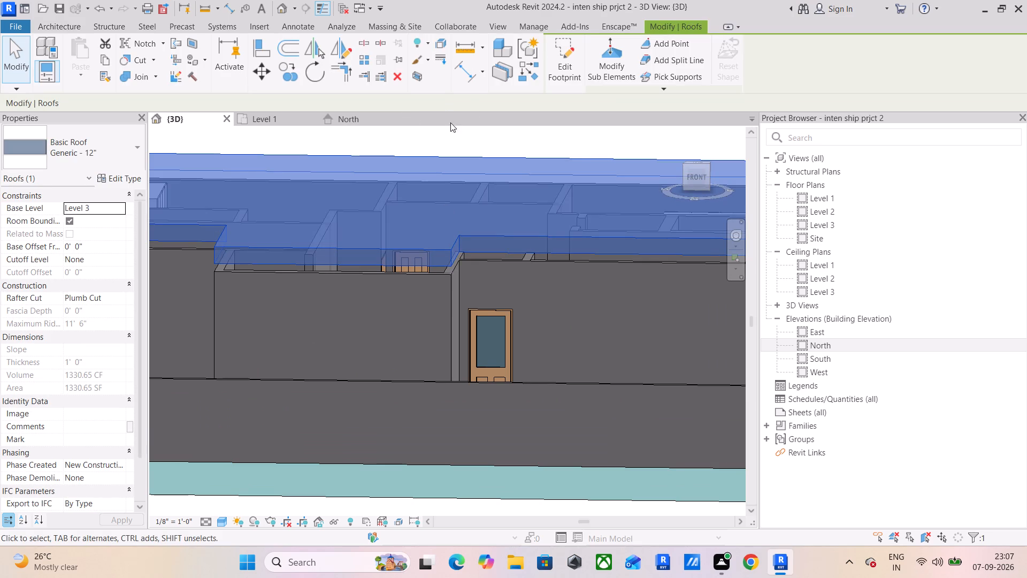
click(121, 207)
click(108, 234)
Set the base level of the second (east) apartment's roof to Level 2.
middle_drag(397, 293, 0, 296)
click(562, 249)
click(113, 209)
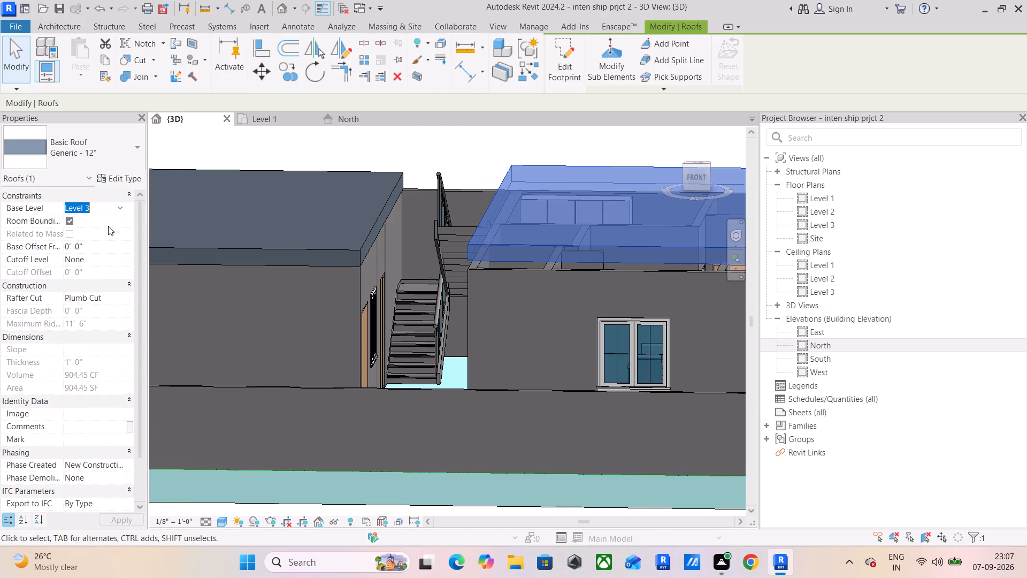
click(111, 209)
click(118, 212)
click(110, 228)
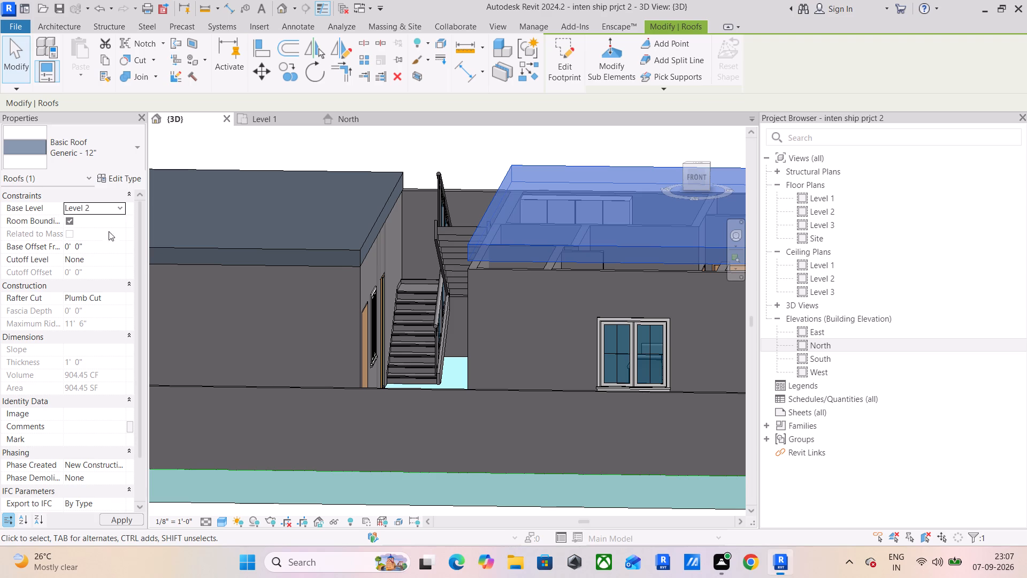
Duplicate the west apartment roof's Generic - 12" type as a new type named 6".
scroll(321, 280, down, 3)
click(350, 474)
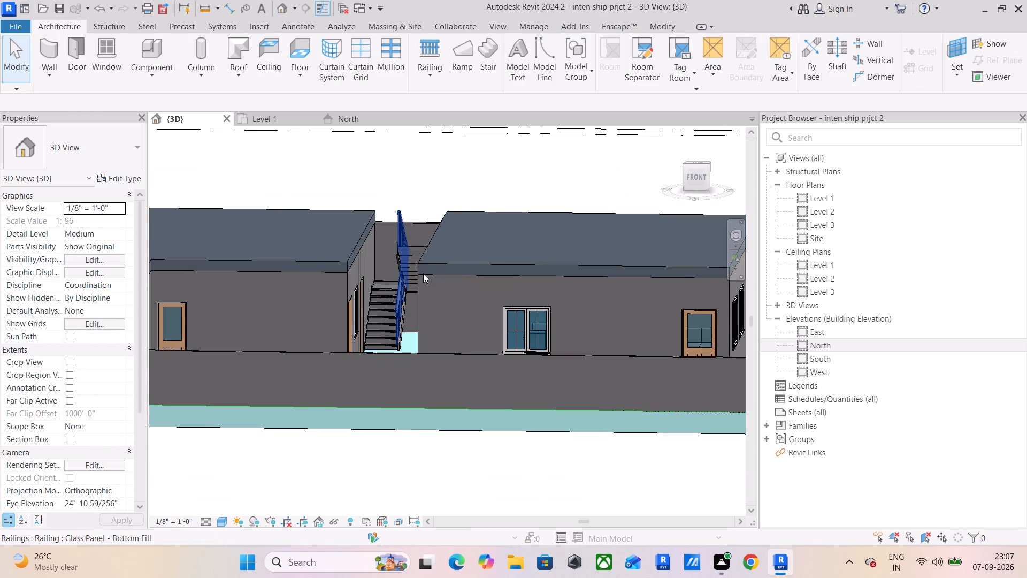
click(262, 262)
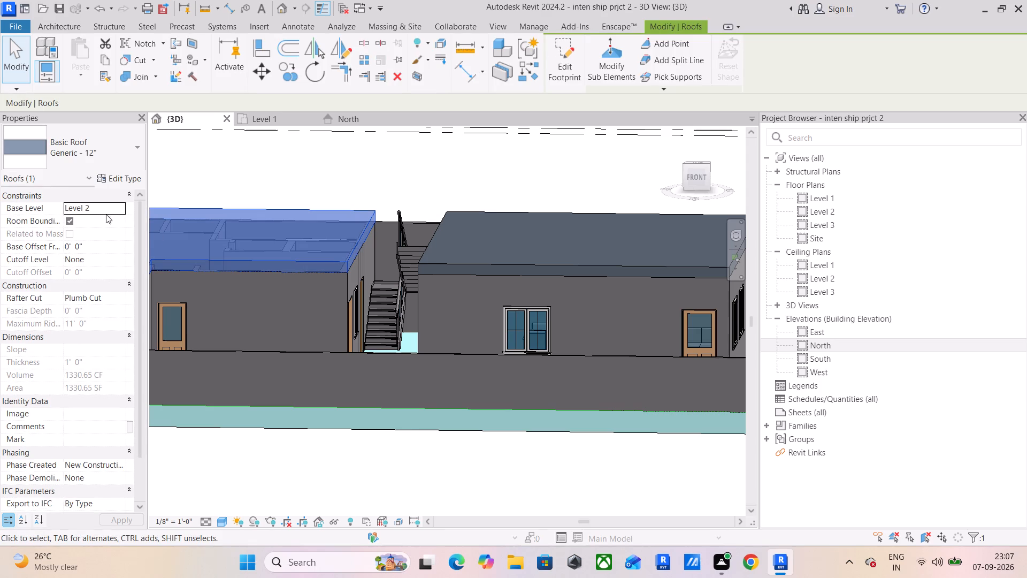
click(102, 151)
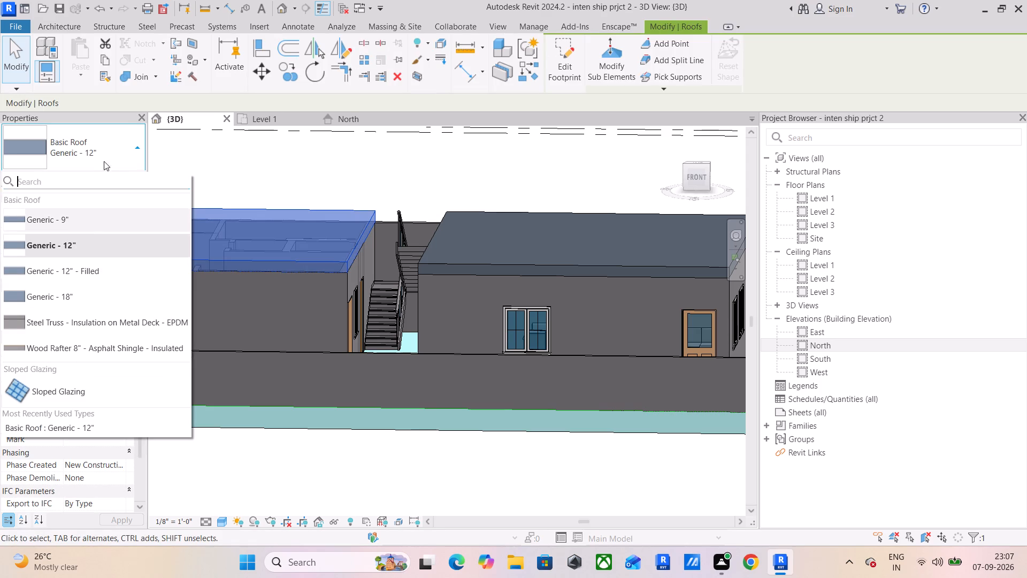
click(106, 143)
click(108, 179)
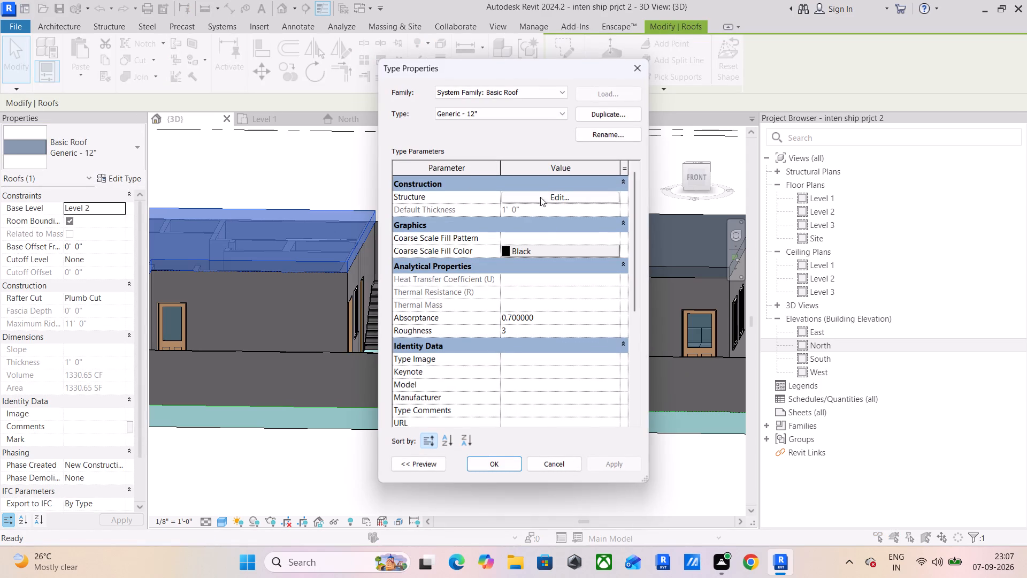
click(615, 110)
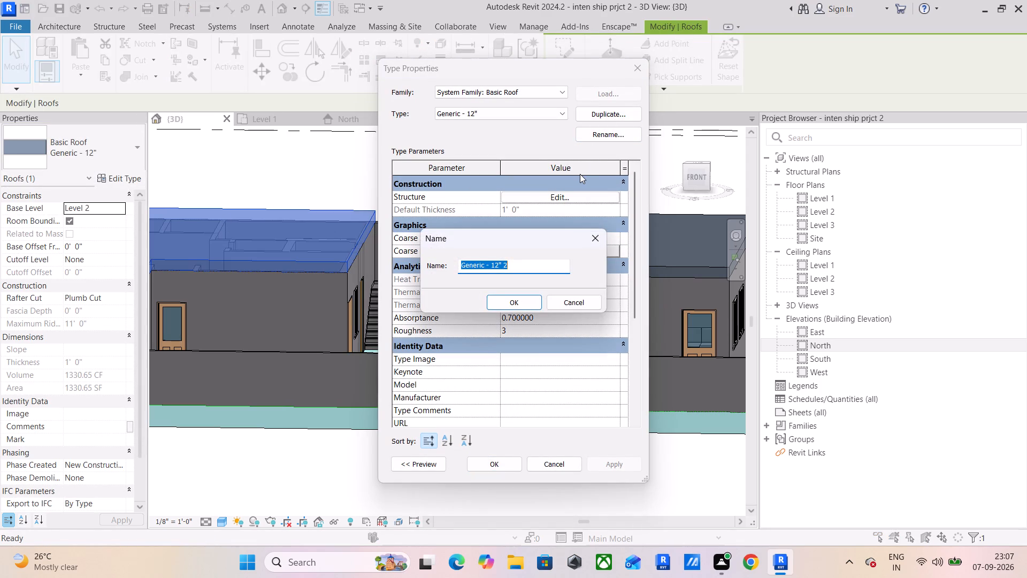
text(6")
key(Return)
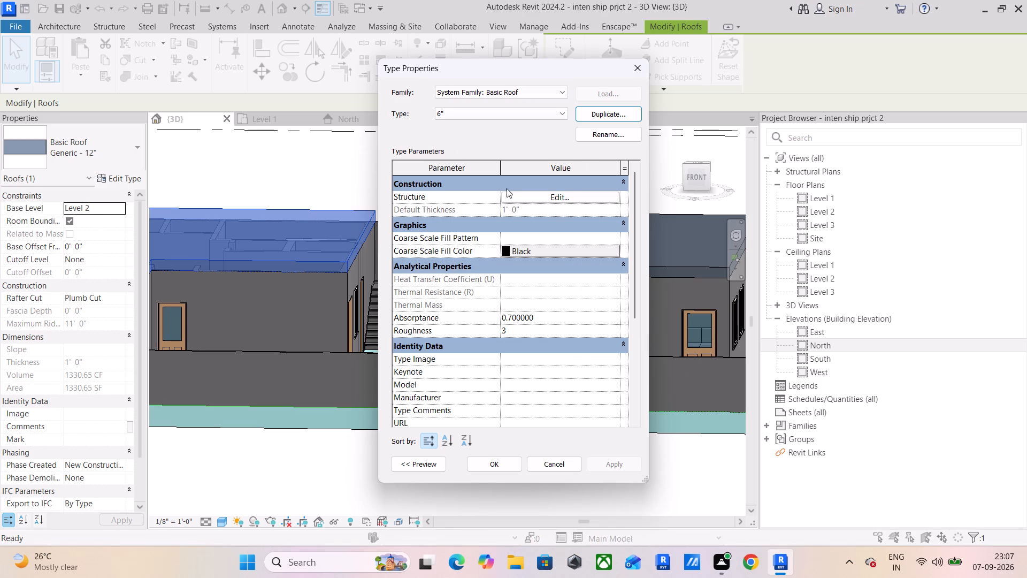
Set the Structure layer of the 6" roof type to a thickness of 6" and apply it to the west roof.
click(560, 199)
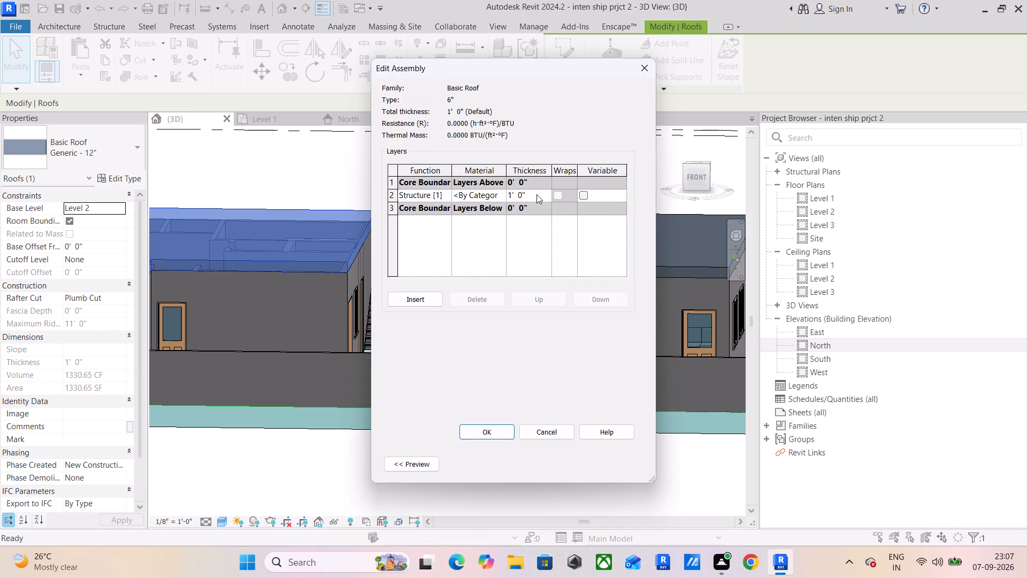
click(539, 194)
text(6")
key(Return)
click(500, 435)
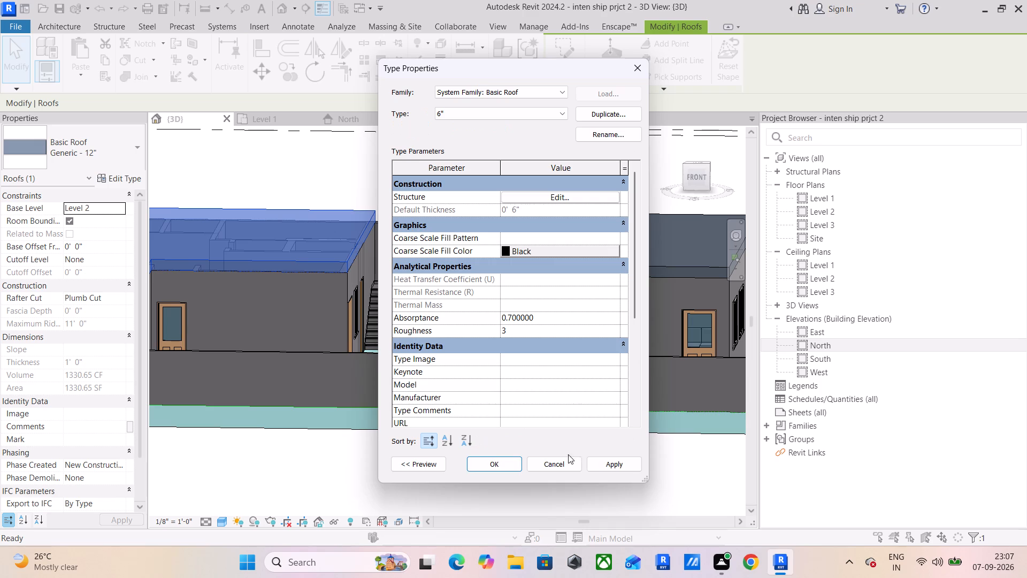
click(612, 457)
click(494, 464)
Change the east apartment roof's type to the 6" basic roof.
click(529, 258)
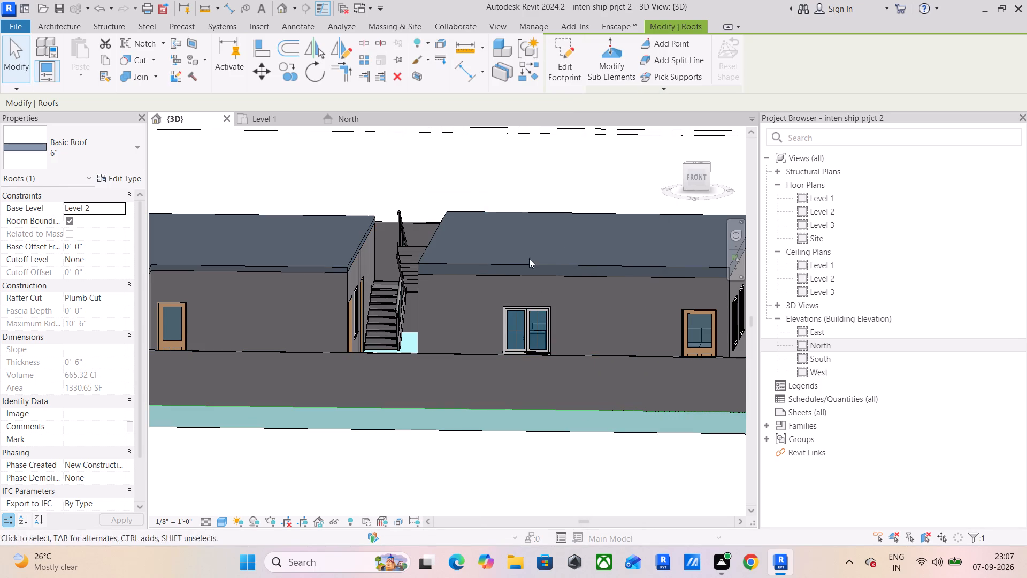
click(519, 262)
click(135, 150)
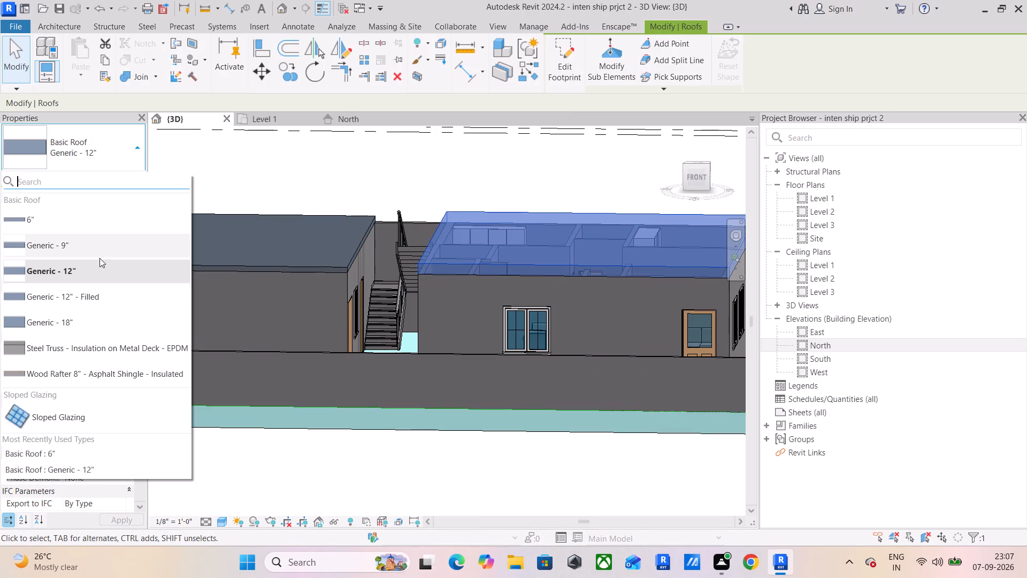
click(76, 219)
click(423, 438)
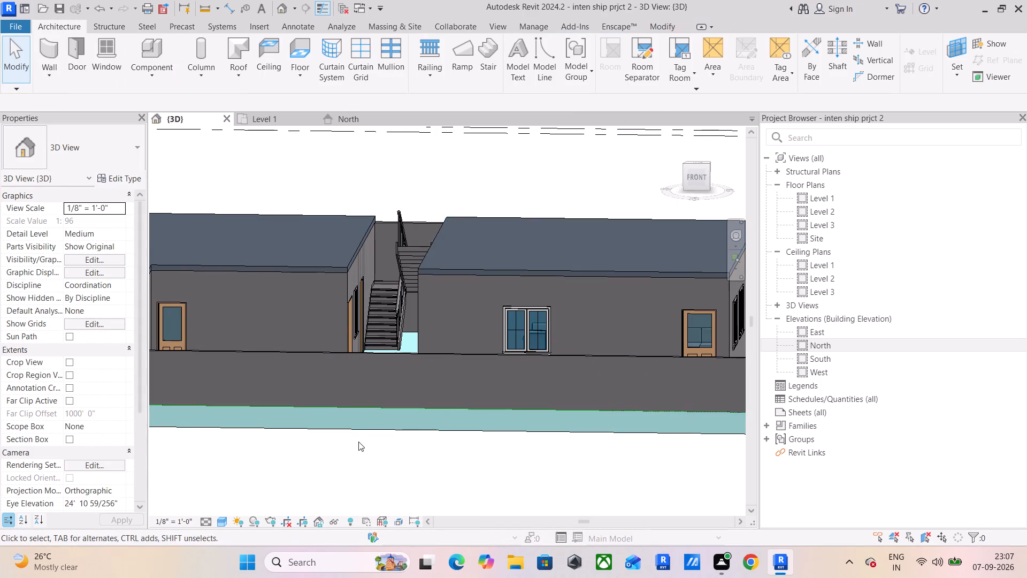
Examine the open staircase passage between the two apartment roofs in the 3D view.
scroll(365, 430, down, 3)
middle_drag(367, 430, 561, 420)
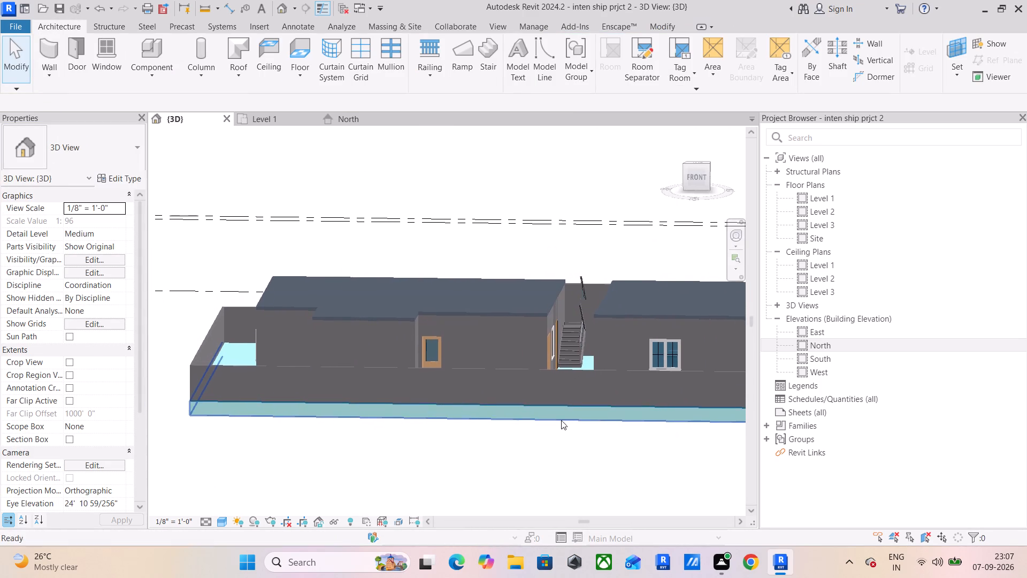
scroll(588, 295, up, 7)
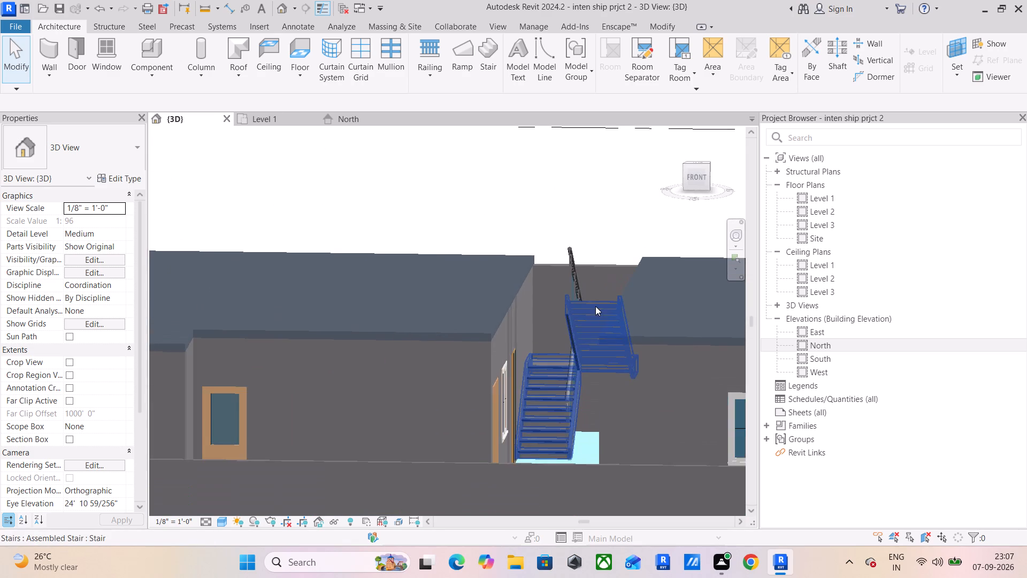
middle_drag(639, 302, 638, 320)
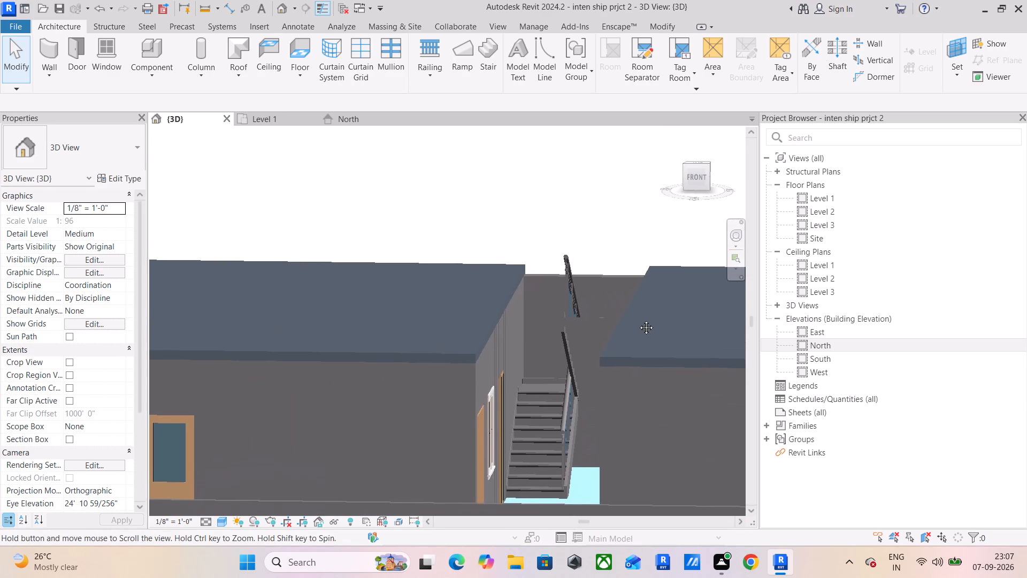
middle_drag(638, 320, 616, 264)
scroll(616, 264, up, 1)
scroll(616, 270, down, 8)
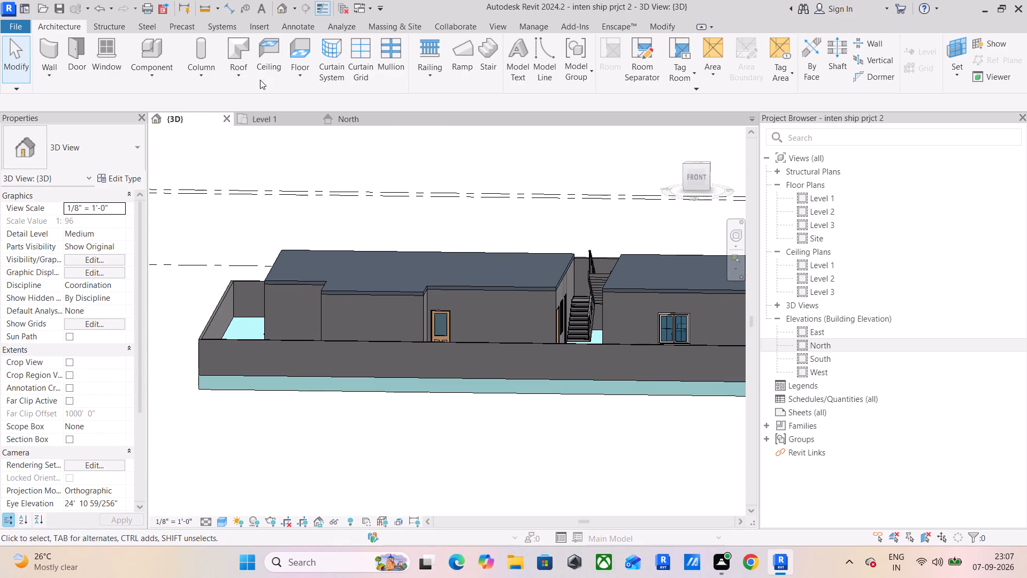
Start a Roof by Footprint with straight boundary lines, working in the Level 1 floor plan at the passage south of the stairs.
click(234, 74)
drag(260, 98, 267, 99)
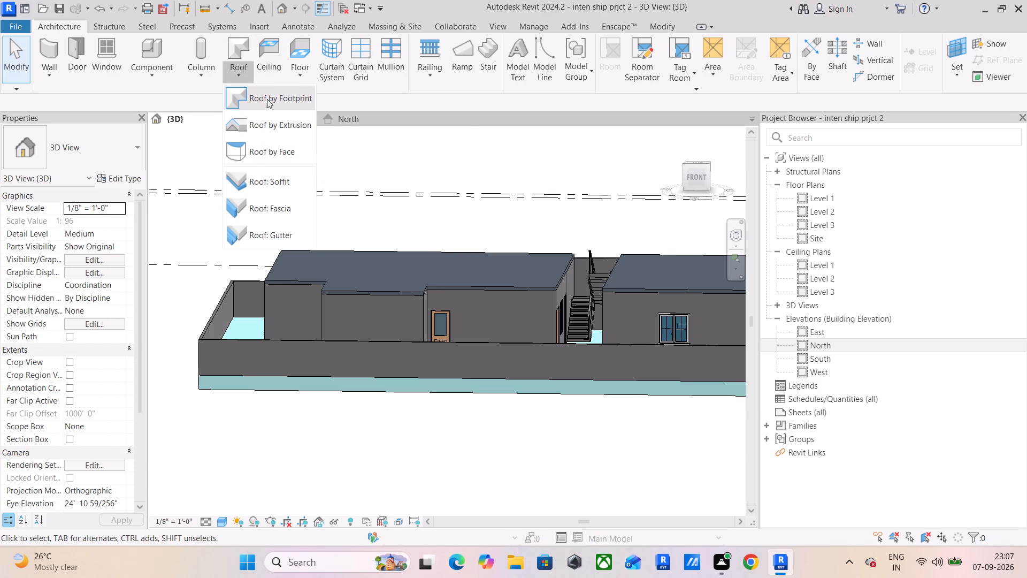
drag(267, 99, 266, 99)
click(496, 311)
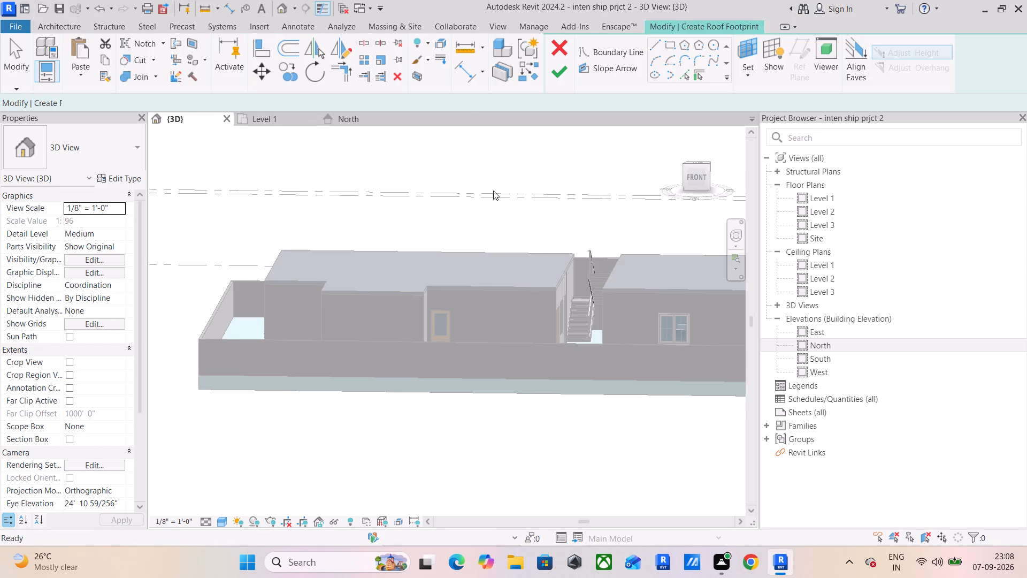
click(652, 44)
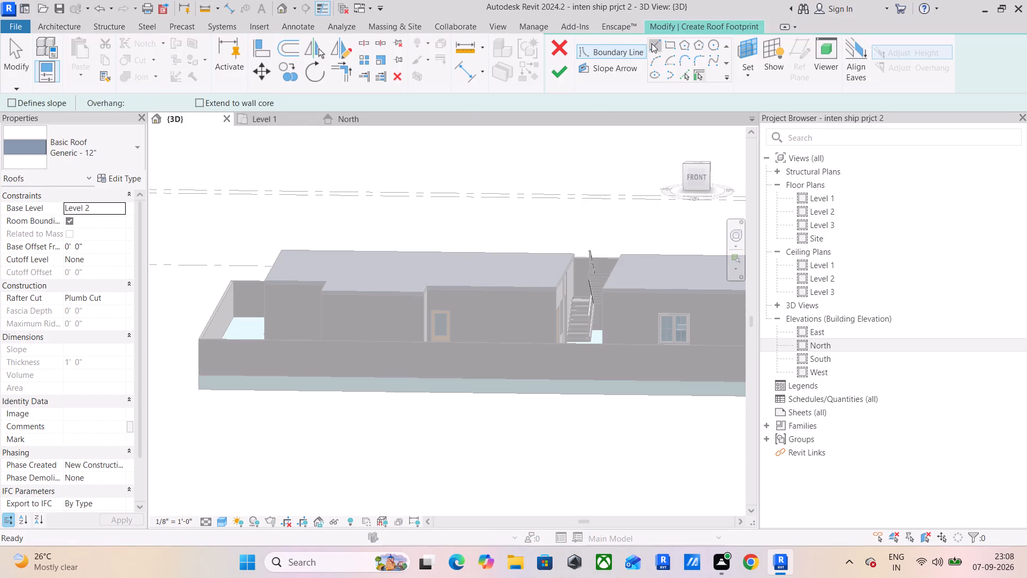
click(282, 123)
scroll(447, 251, up, 10)
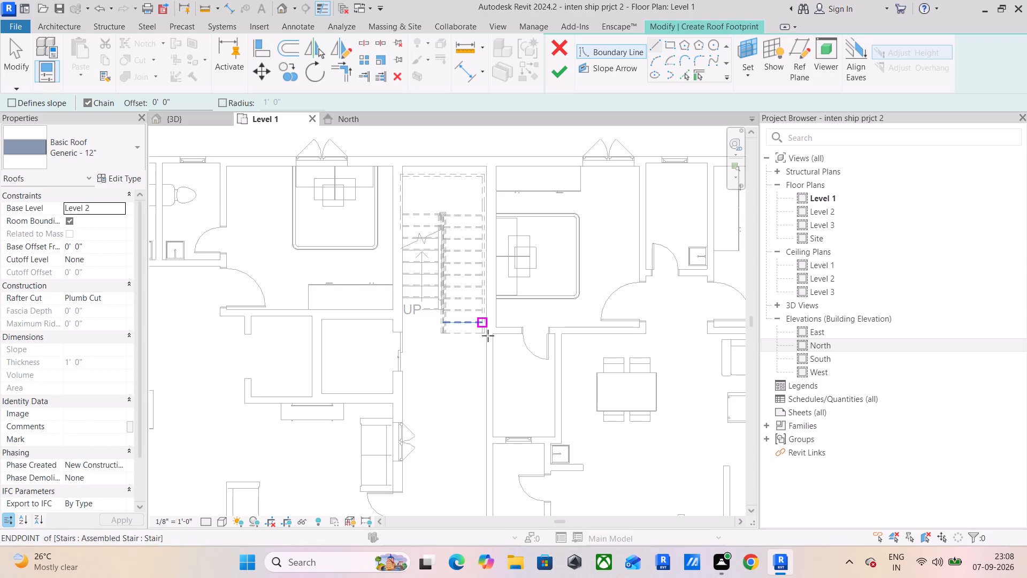
middle_drag(490, 344, 474, 231)
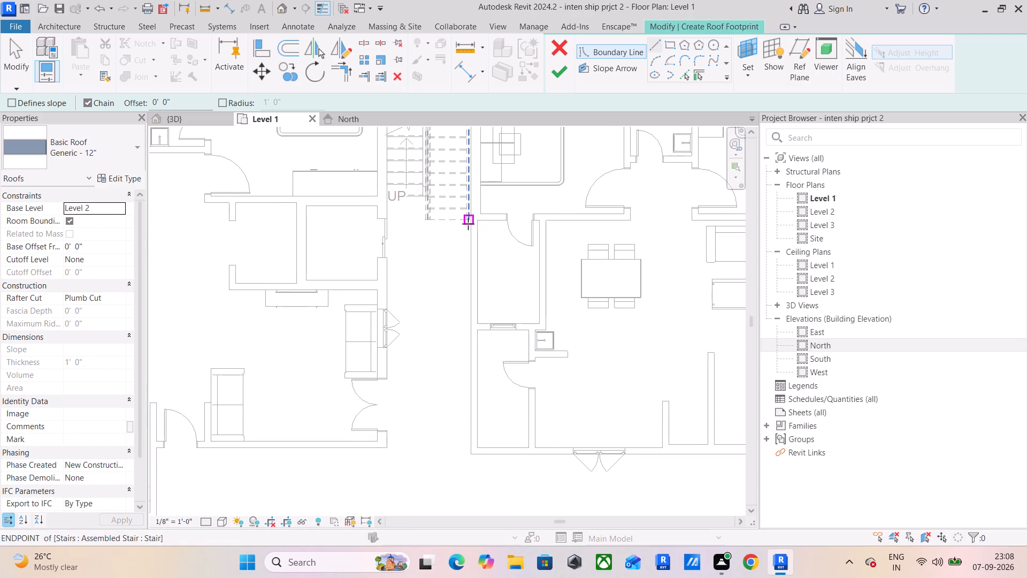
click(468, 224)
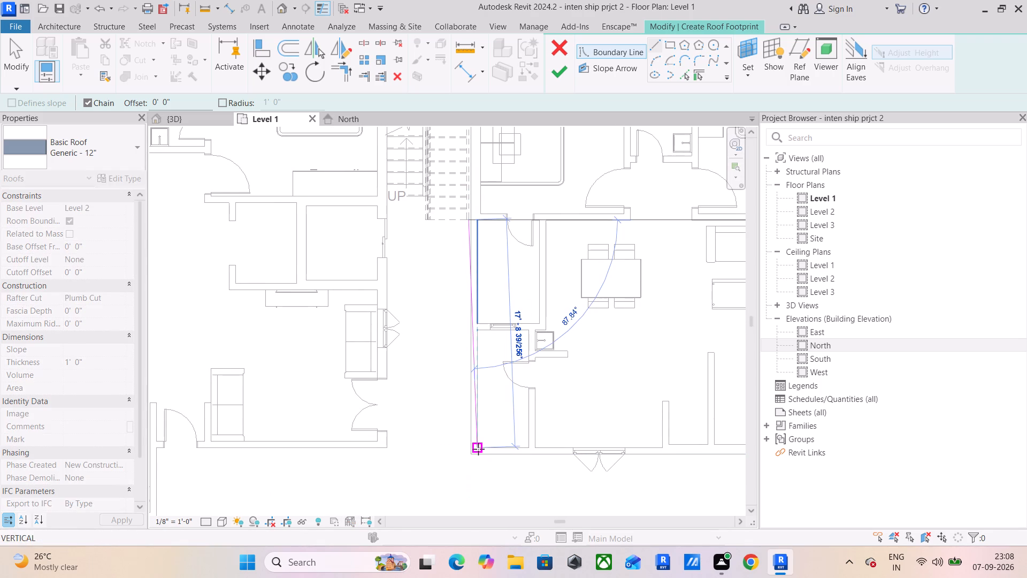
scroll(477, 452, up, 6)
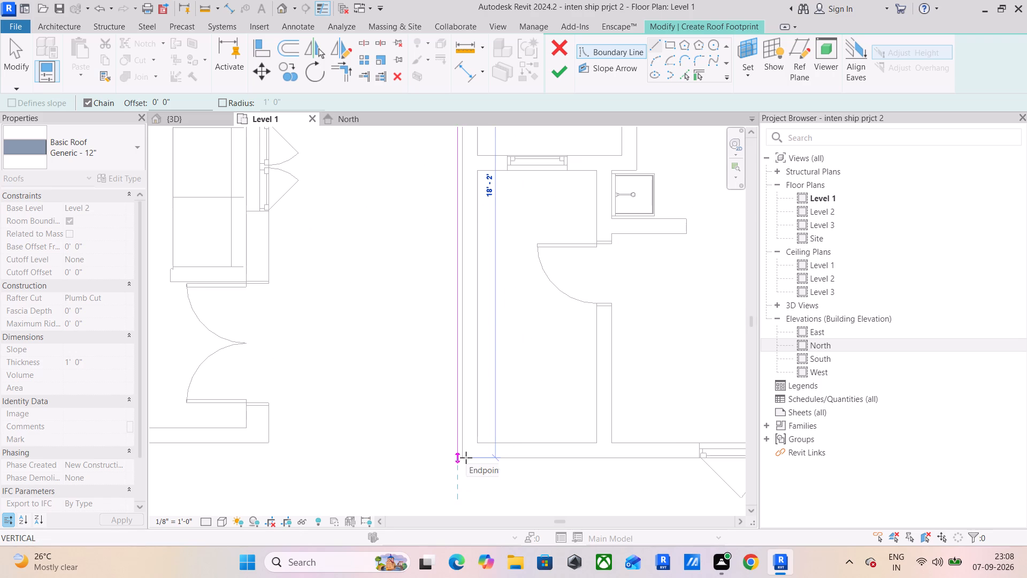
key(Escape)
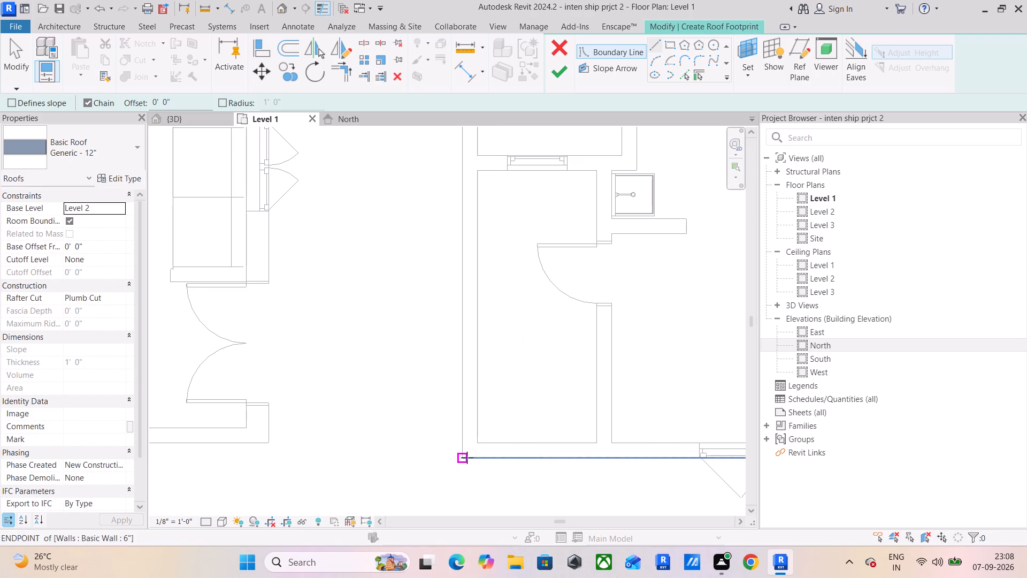
Sketch a closed 6'-6" by 17'-9" boundary over the passage from the stair's south end to the south wall corners, and finish the roof.
scroll(352, 408, down, 5)
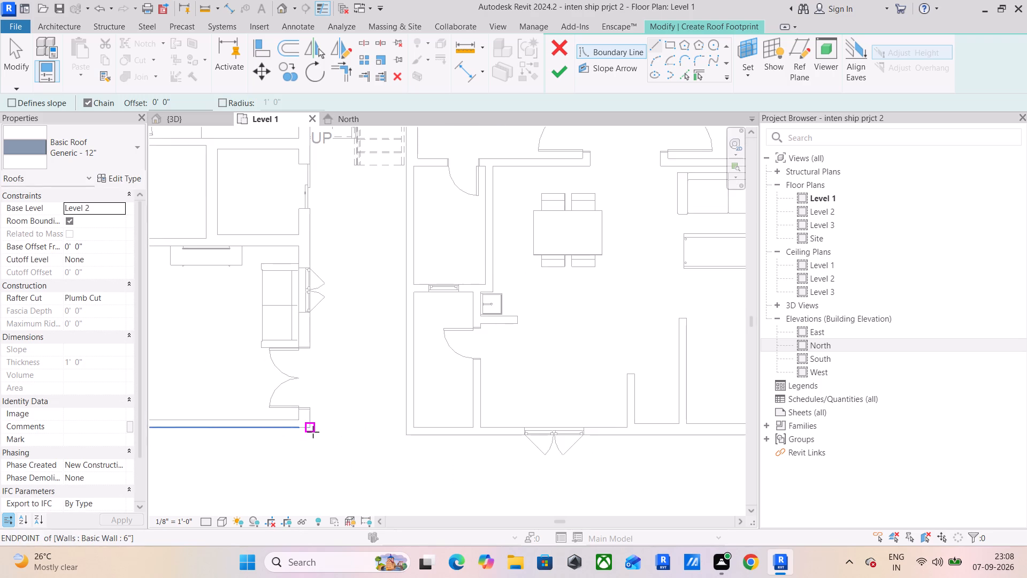
middle_drag(315, 436, 388, 402)
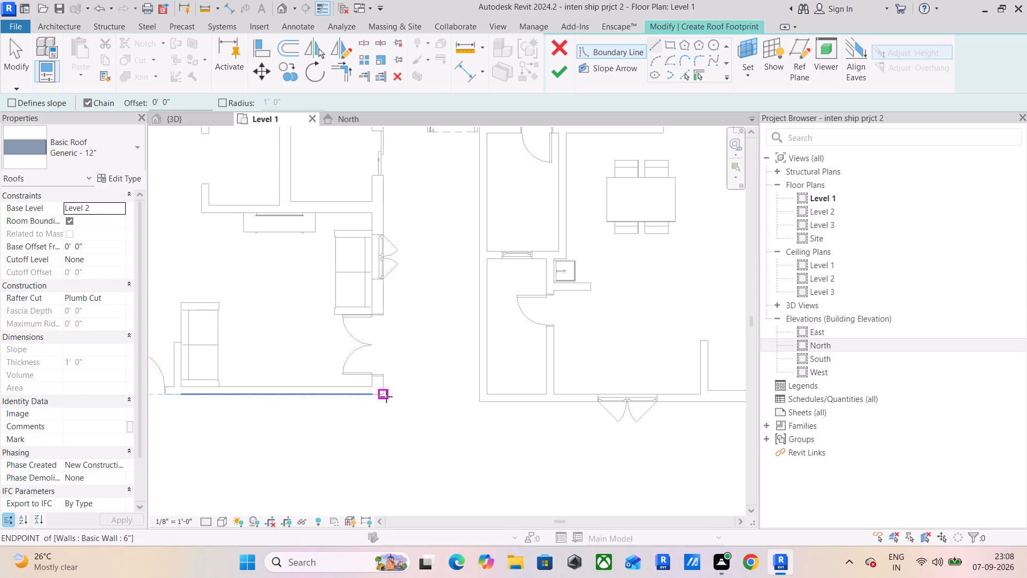
click(386, 397)
middle_drag(396, 221, 341, 512)
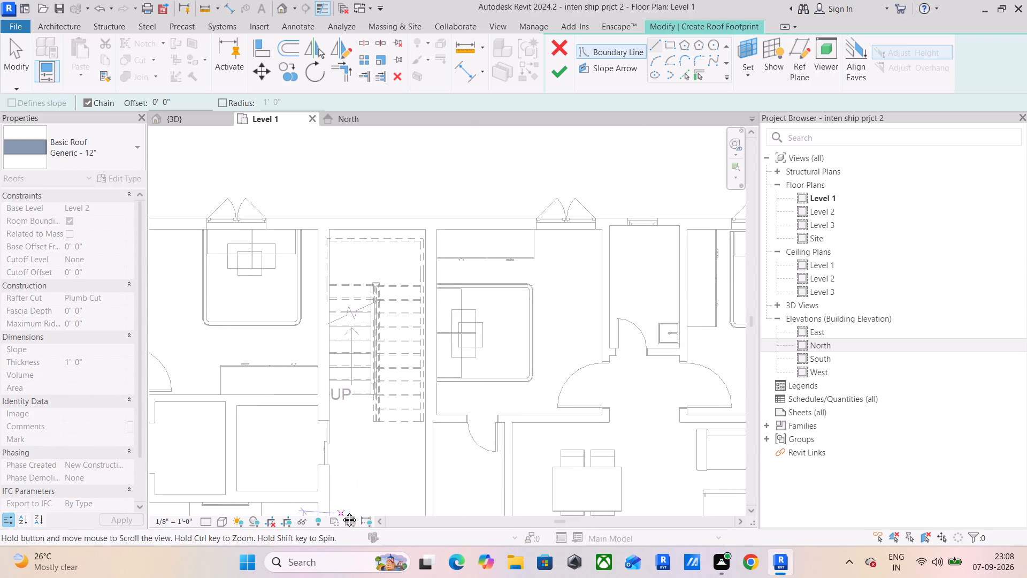
middle_drag(341, 512, 341, 512)
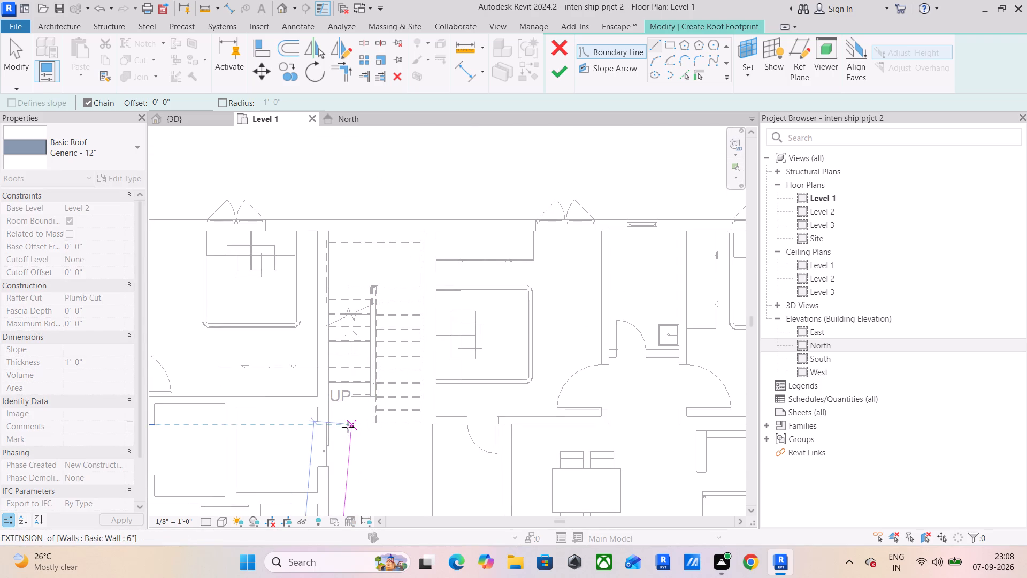
click(331, 428)
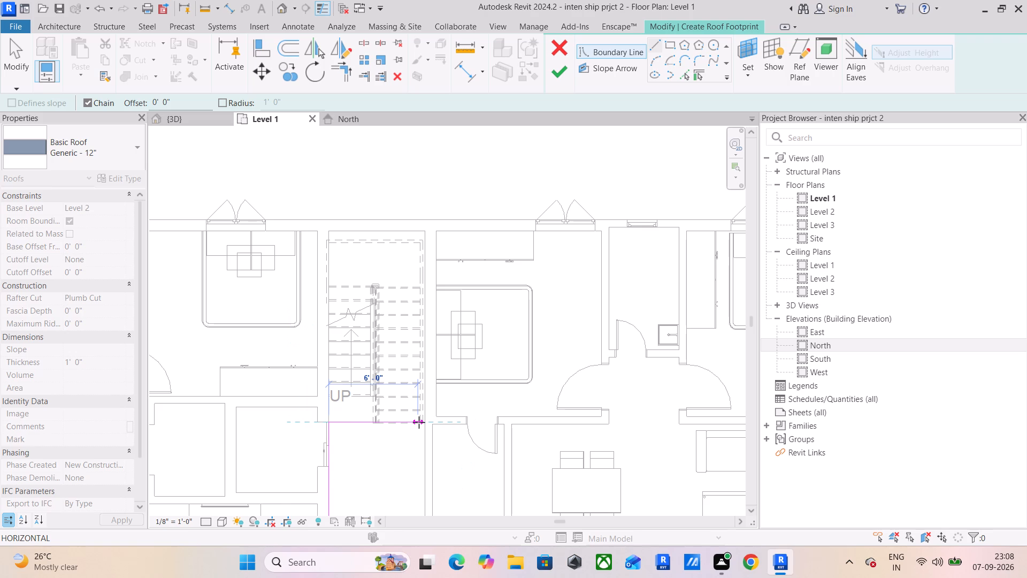
click(423, 422)
middle_drag(435, 493, 415, 387)
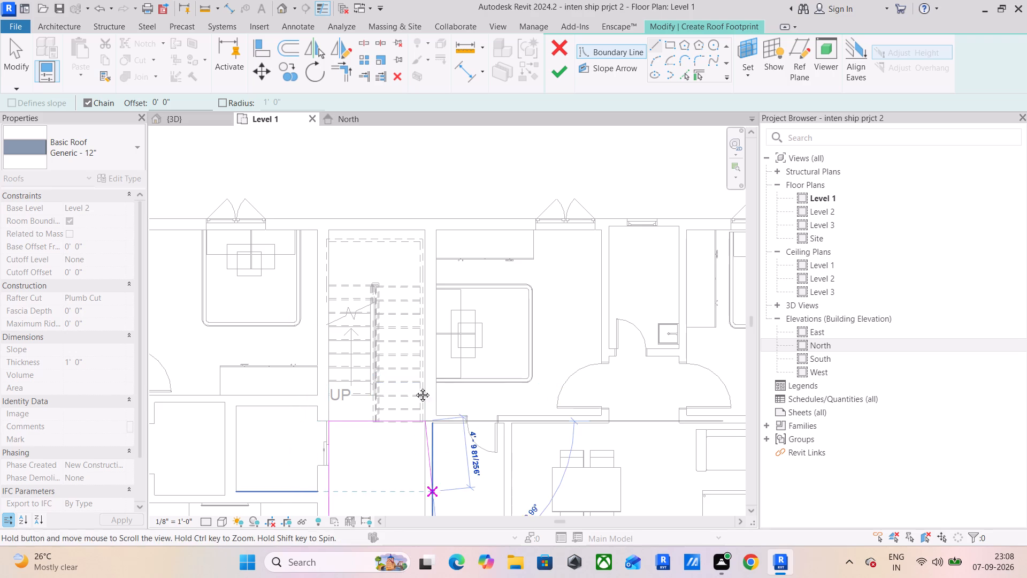
middle_drag(415, 387, 388, 150)
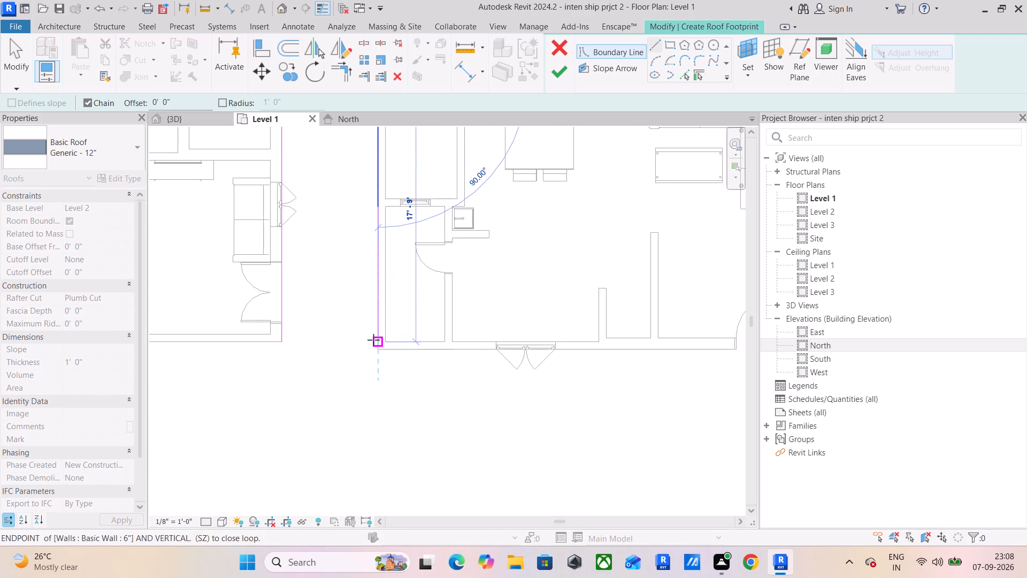
click(372, 341)
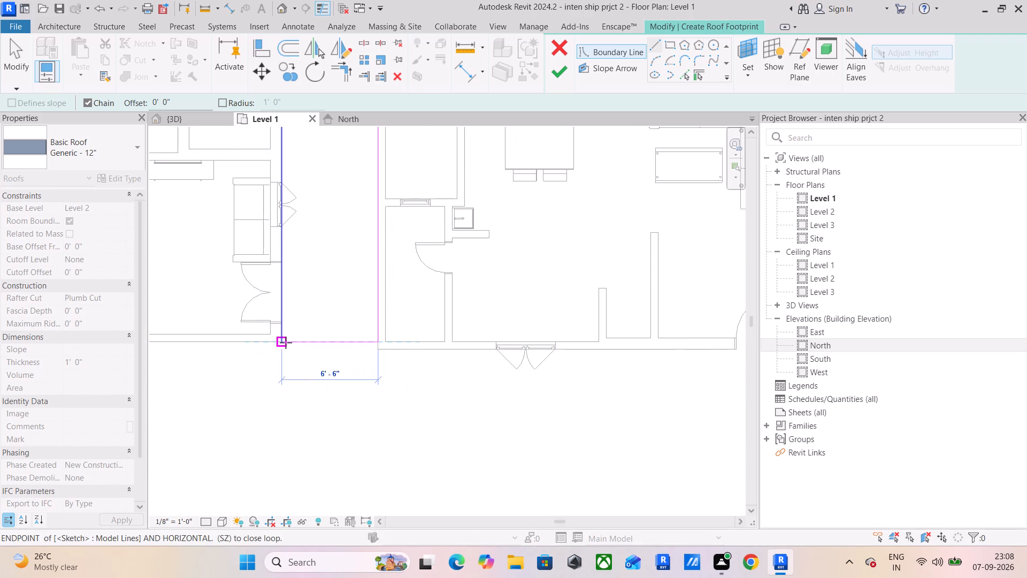
click(286, 343)
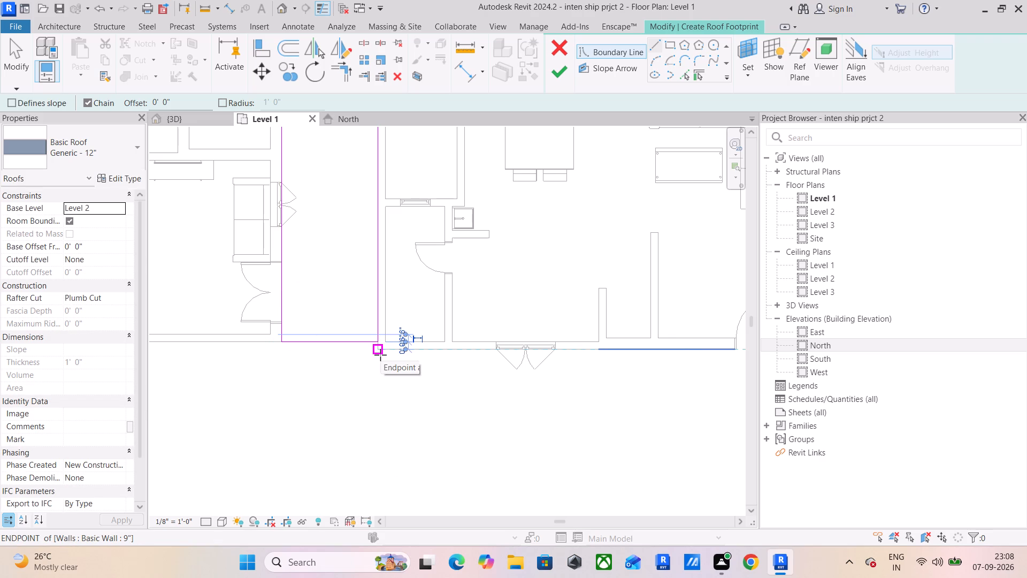
click(564, 80)
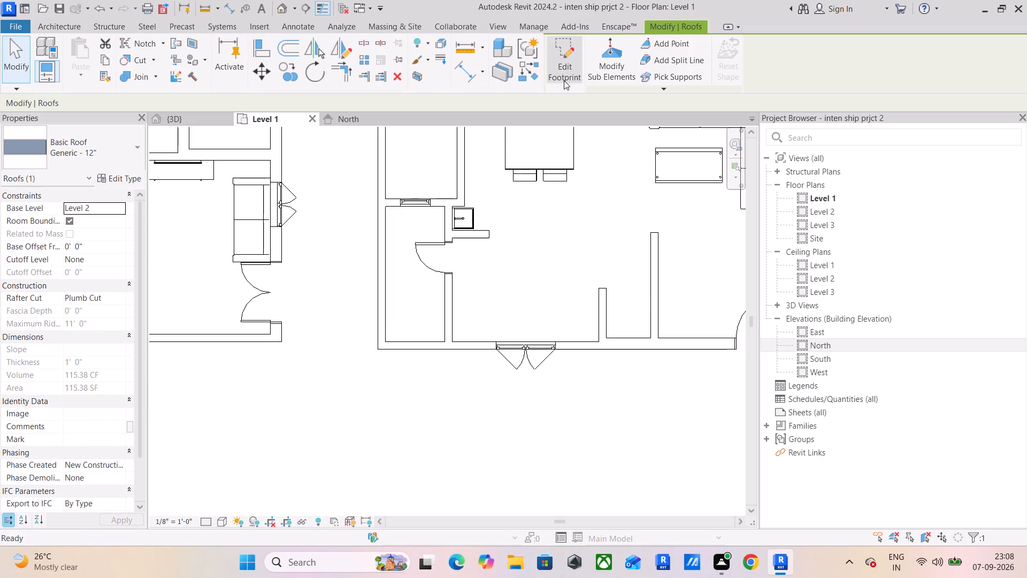
Change the passage roof's type from the generic roof to the 6" basic roof.
scroll(346, 227, down, 3)
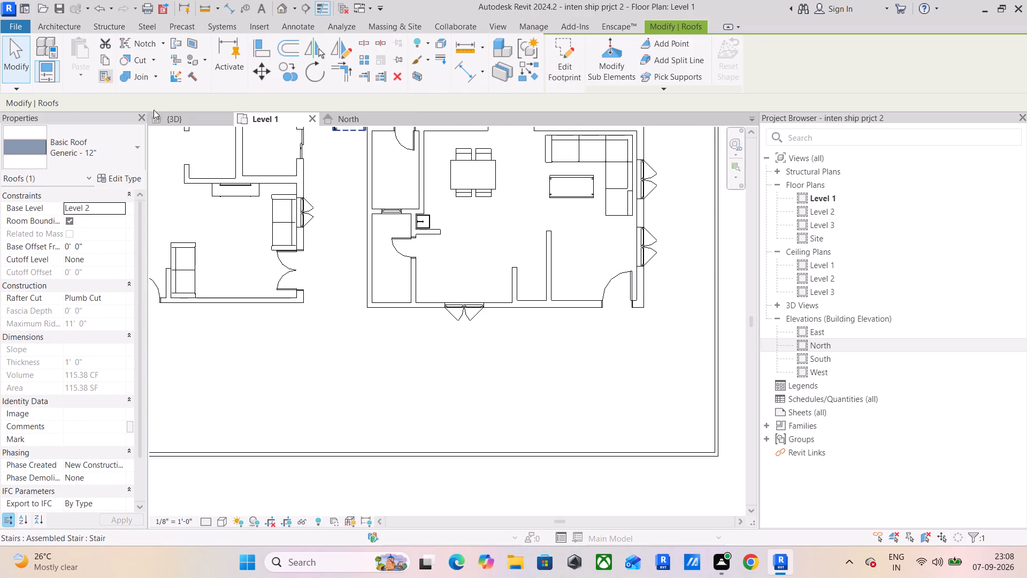
click(182, 119)
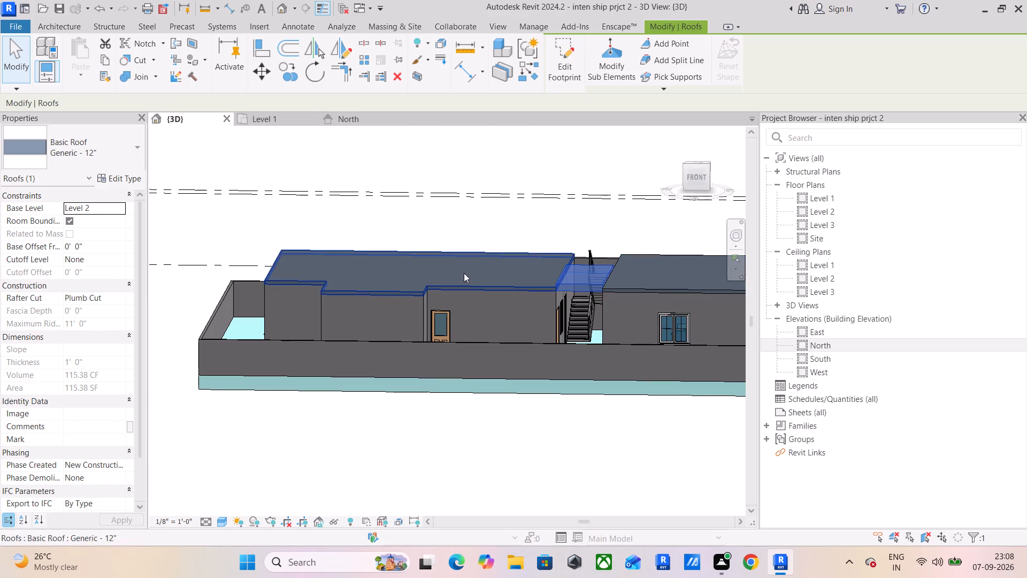
click(111, 141)
click(80, 225)
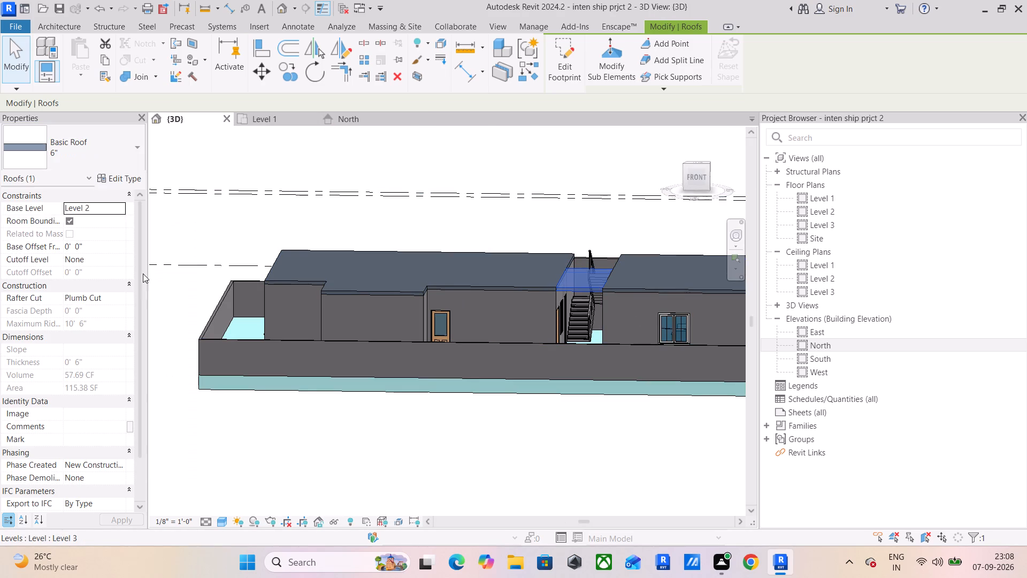
click(523, 450)
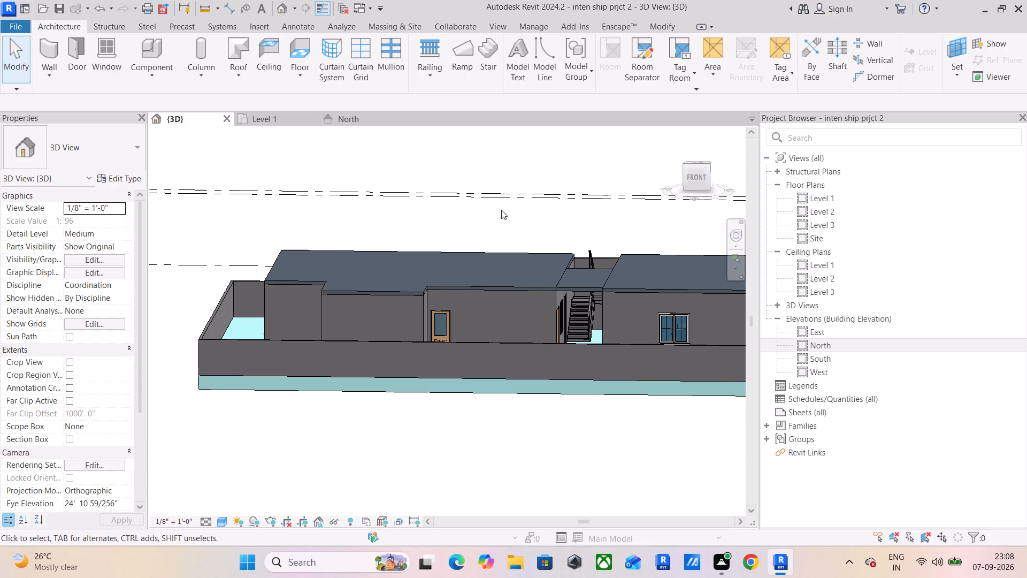
Examine the joined roofs over both apartments and the passage in the 3D view, from oblique angles and straight from the front.
shift+middle_drag(501, 210, 412, 245)
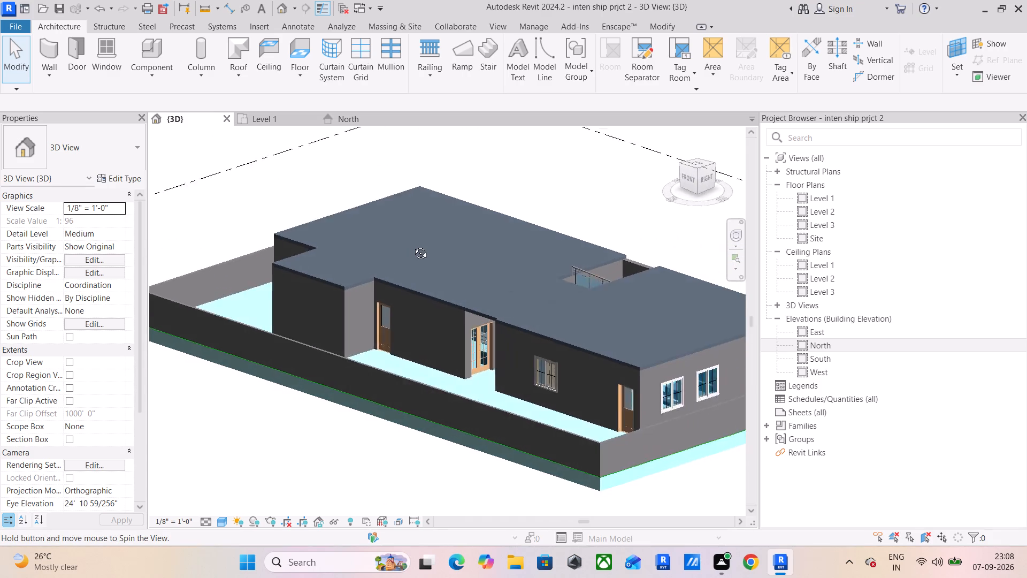
shift+middle_drag(412, 245, 477, 250)
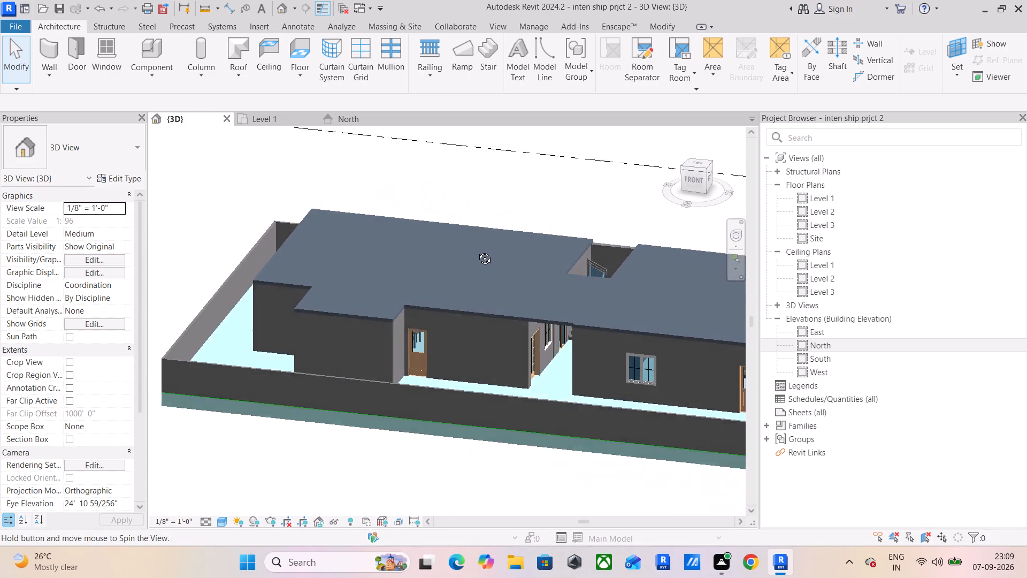
shift+middle_drag(477, 250, 487, 288)
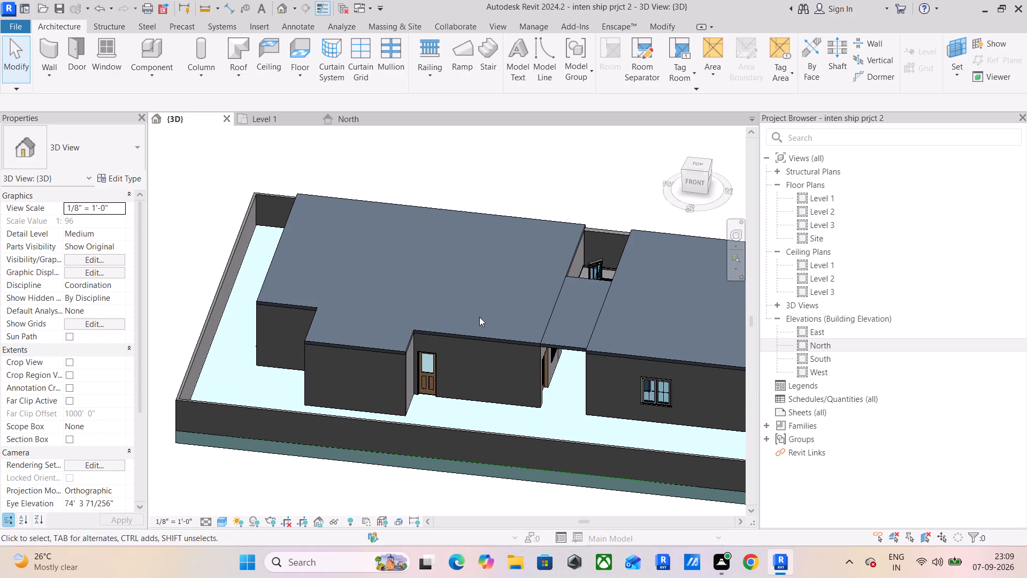
click(694, 187)
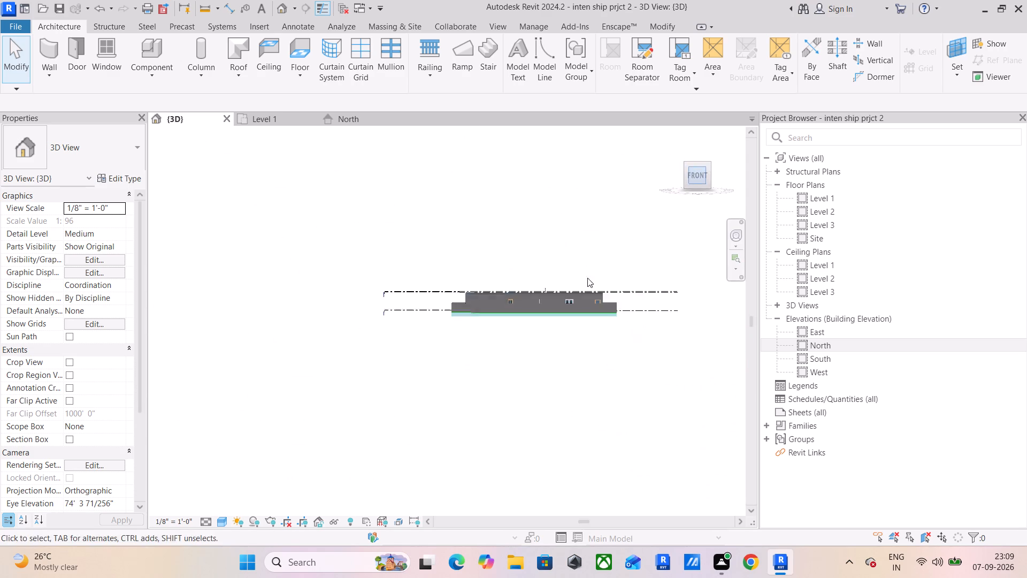
scroll(494, 314, up, 11)
middle_drag(427, 349, 580, 419)
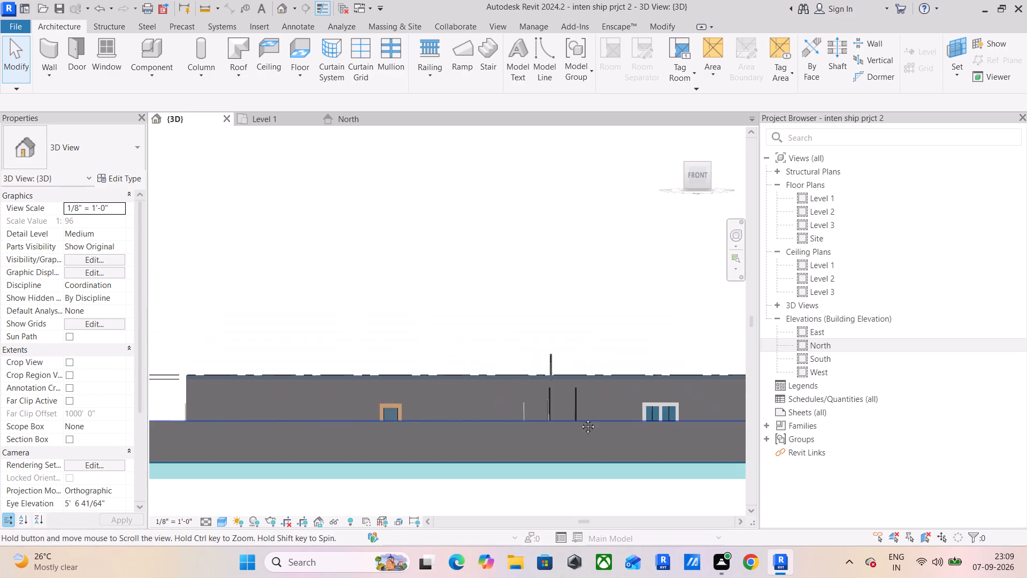
middle_drag(580, 419, 600, 404)
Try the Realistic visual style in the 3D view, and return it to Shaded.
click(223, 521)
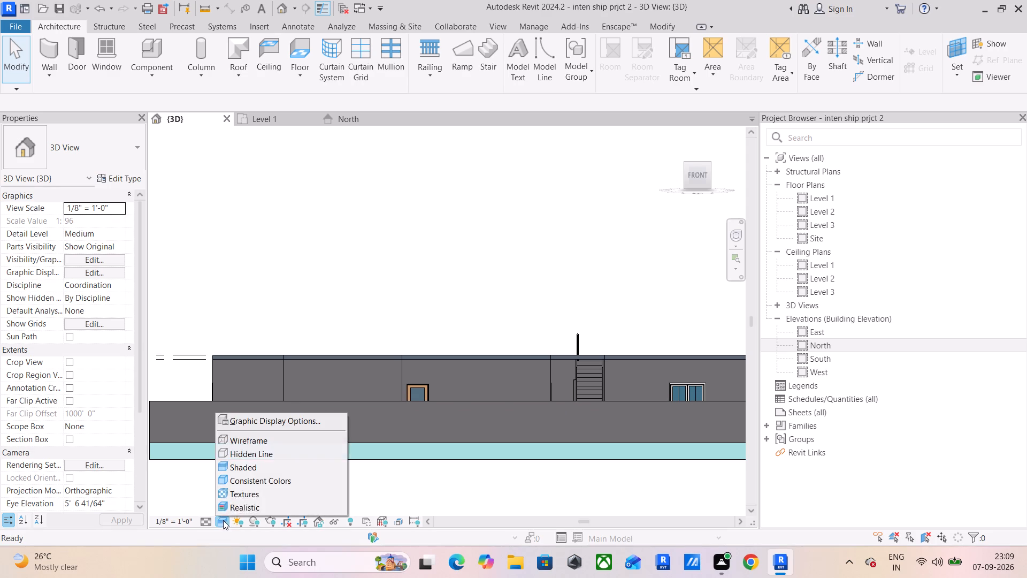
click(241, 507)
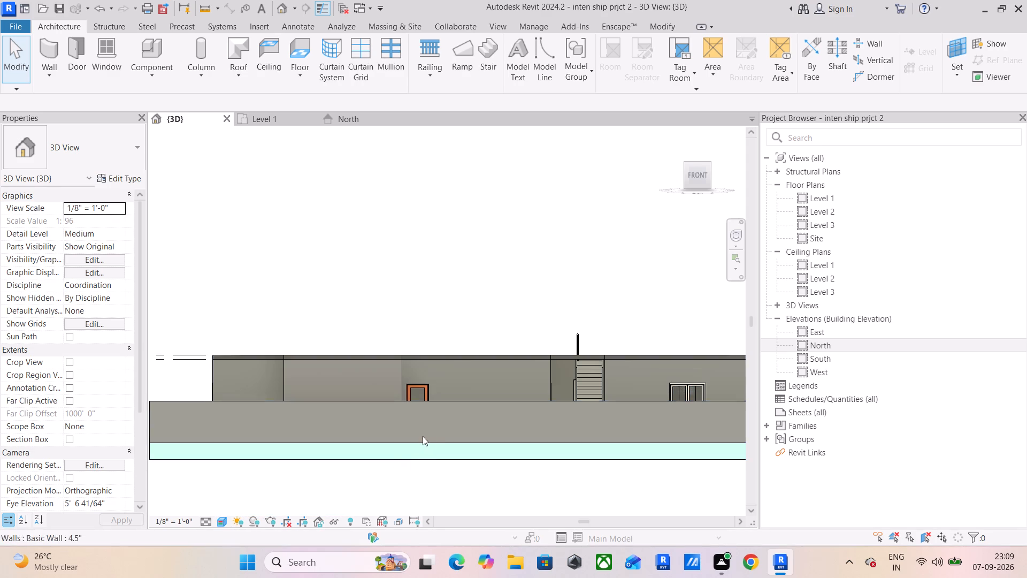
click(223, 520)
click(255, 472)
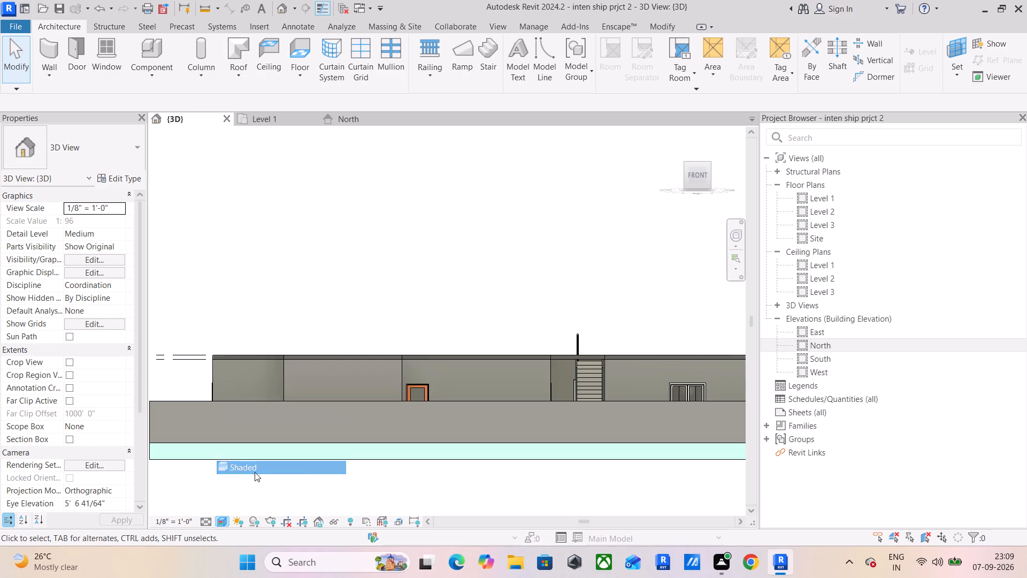
Temporarily hide the 4.5" perimeter wall along the front in the 3D view to expose the apartments' south facade.
click(386, 404)
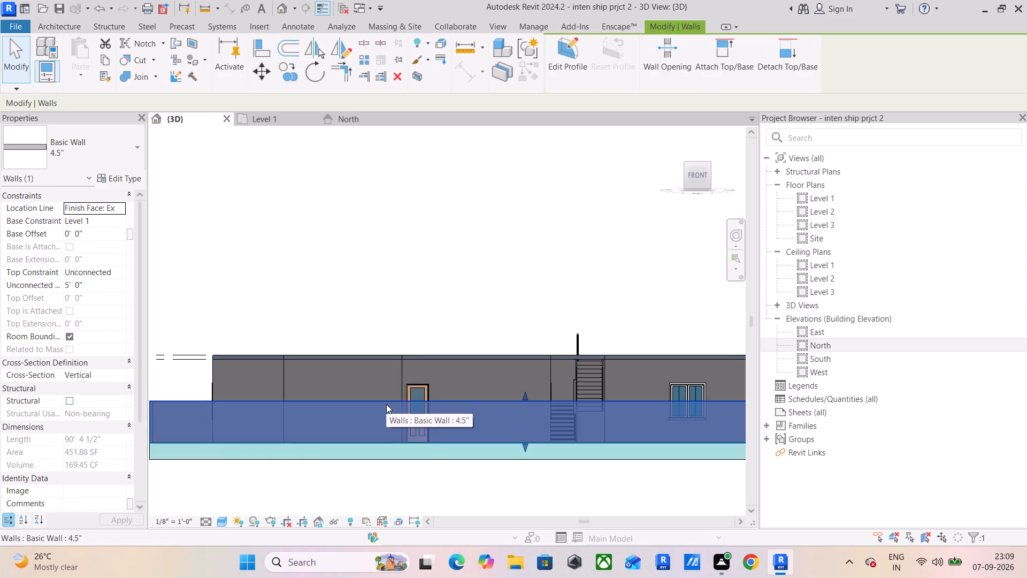
text(hh)
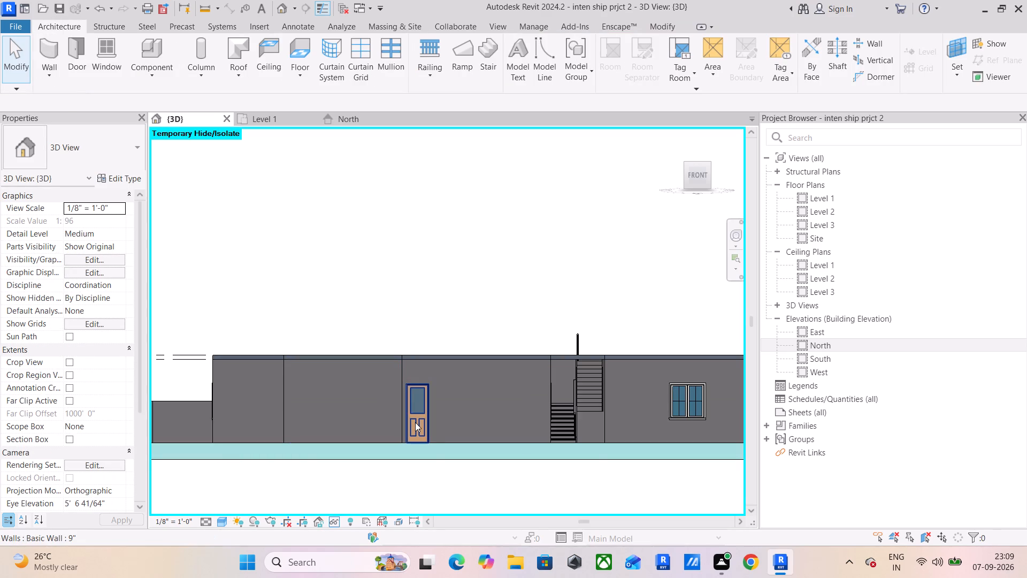
shift+middle_drag(416, 417, 413, 430)
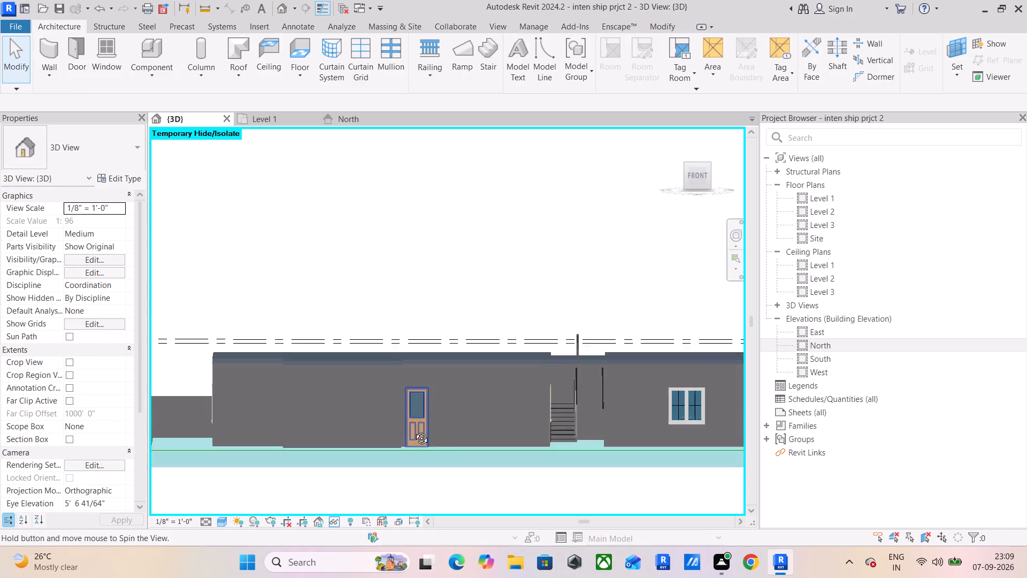
shift+middle_drag(413, 430, 382, 449)
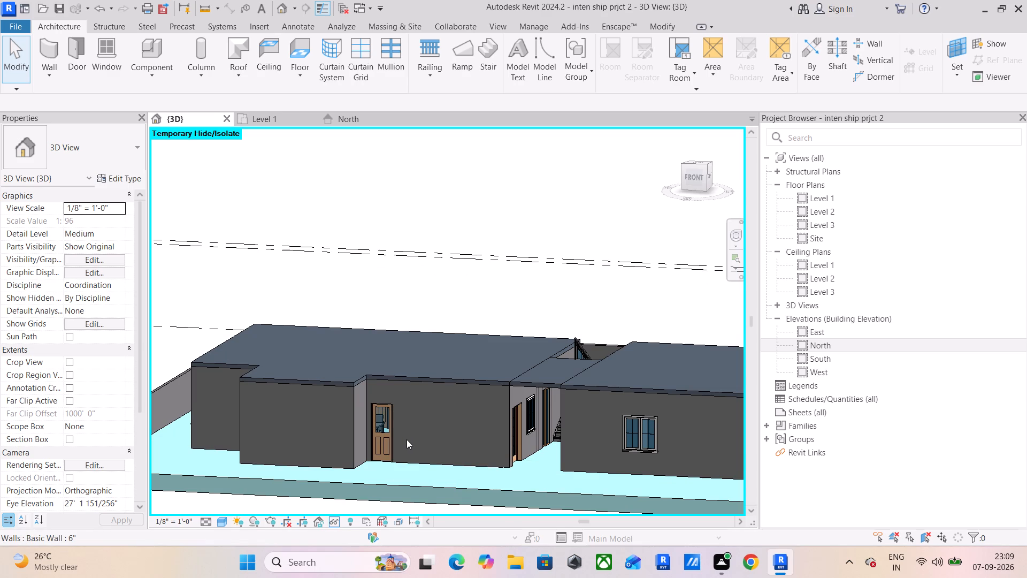
Place a 4' x 4' double casement window like the bedroom's in the west apartment kitchen's south wall, centred 4'-6" from its east wall.
click(295, 119)
scroll(329, 276, down, 3)
middle_drag(326, 288, 512, 261)
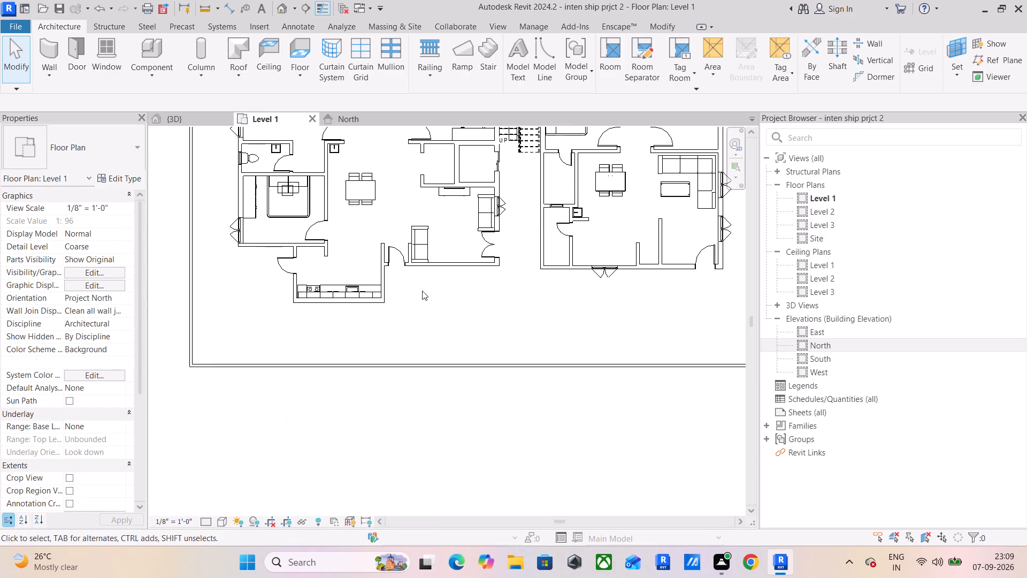
scroll(263, 311, up, 5)
middle_drag(313, 302, 279, 317)
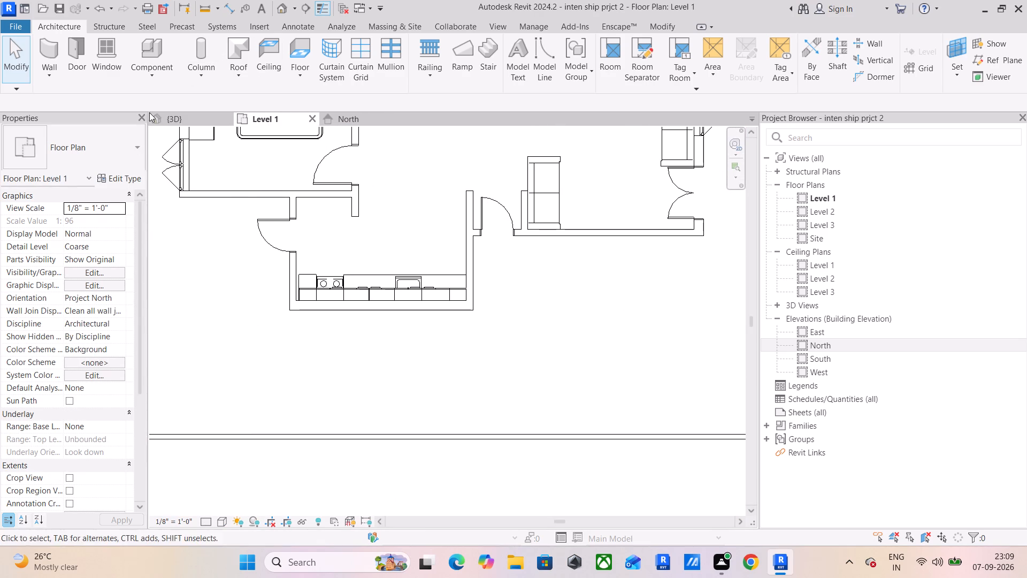
middle_drag(258, 260, 260, 316)
click(187, 220)
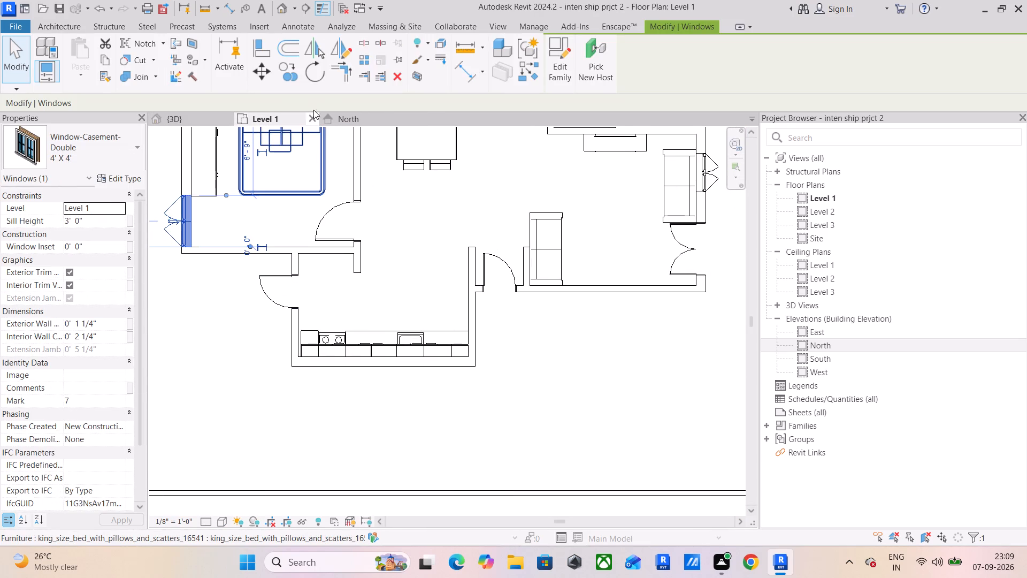
click(526, 72)
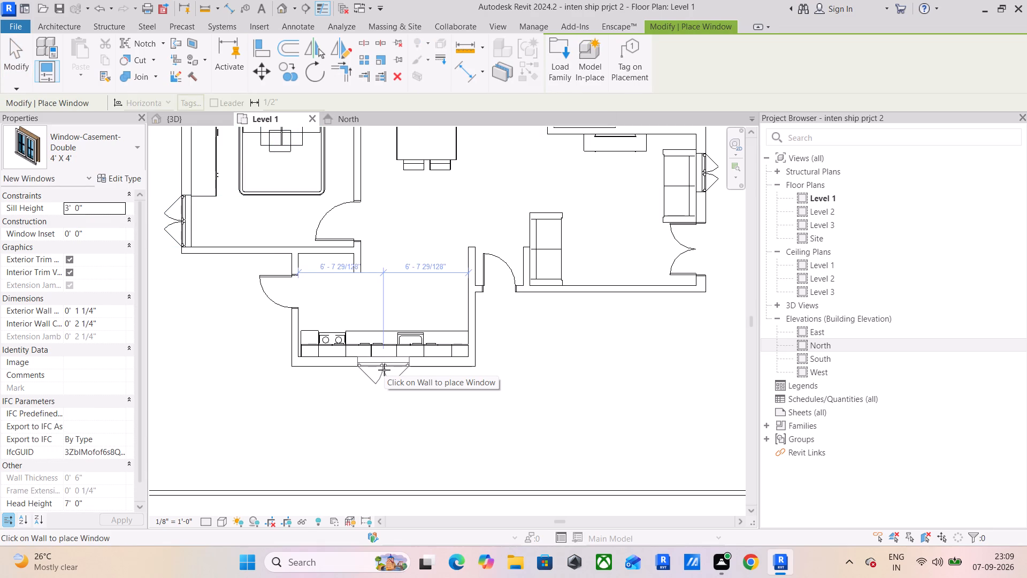
click(408, 369)
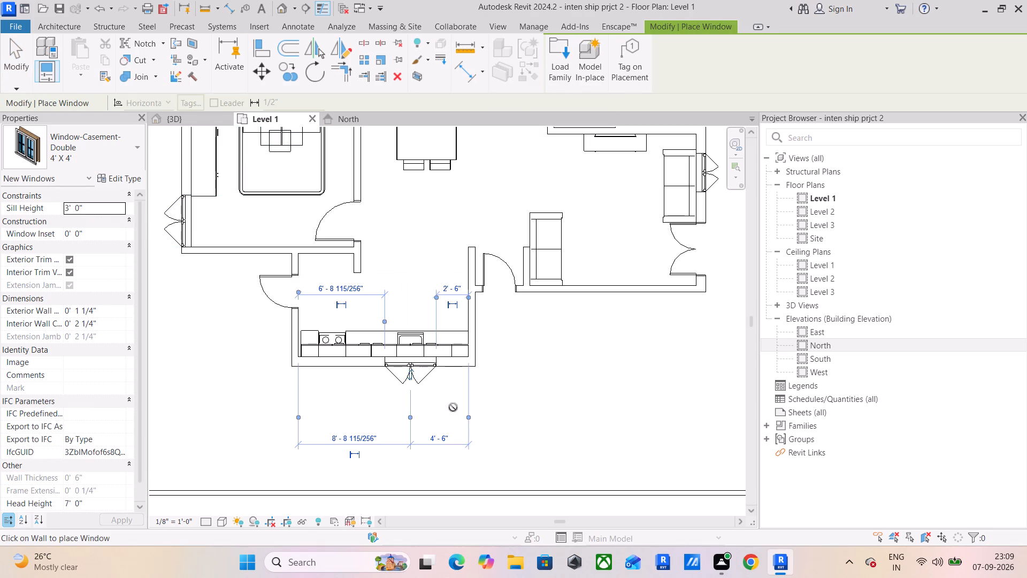
key(Escape)
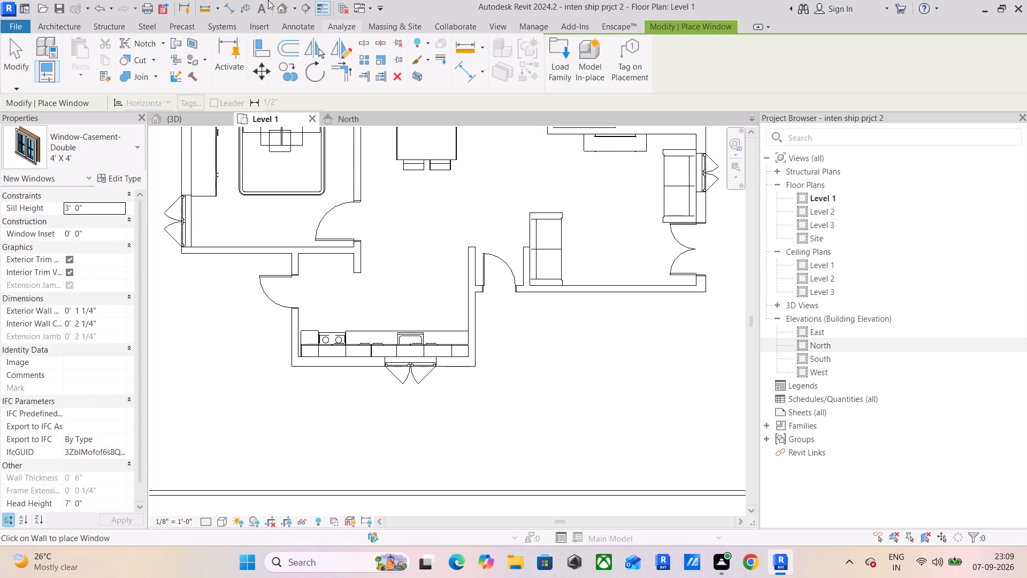
click(184, 110)
click(189, 116)
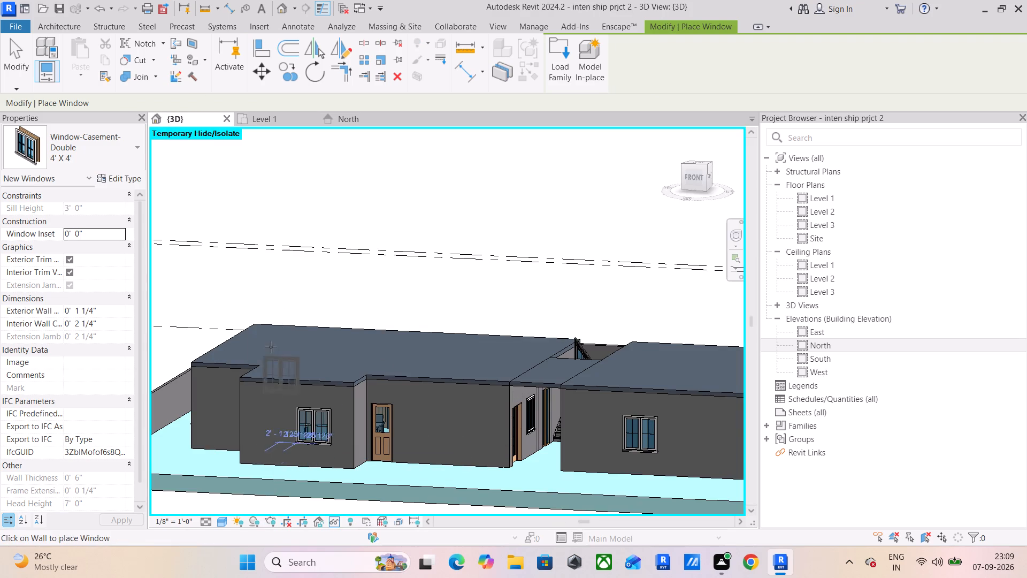
key(Escape)
key(Escape)
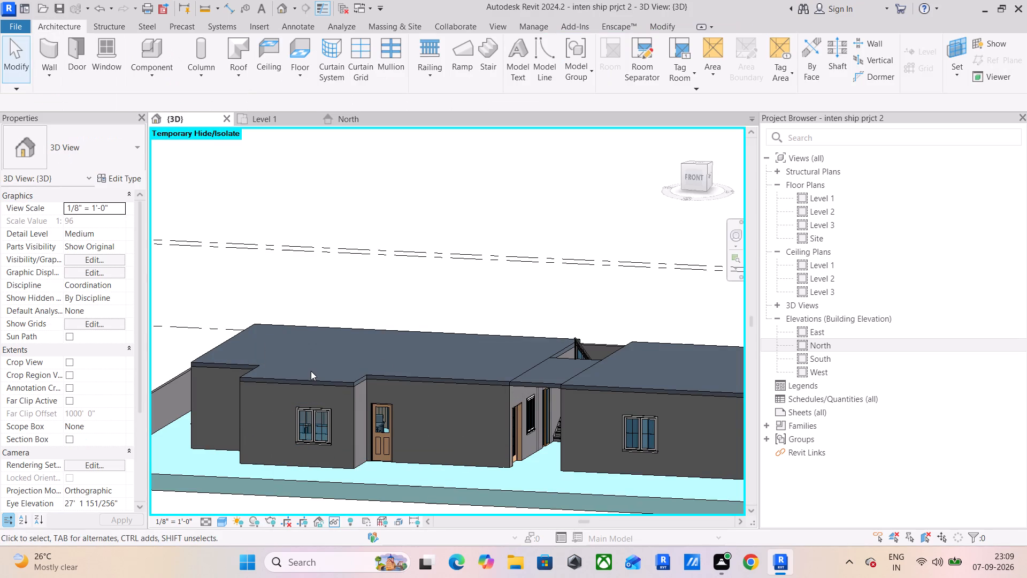
Examine the new kitchen window and the surrounding rooms in the Level 1 plan and on the facade in 3D.
click(279, 113)
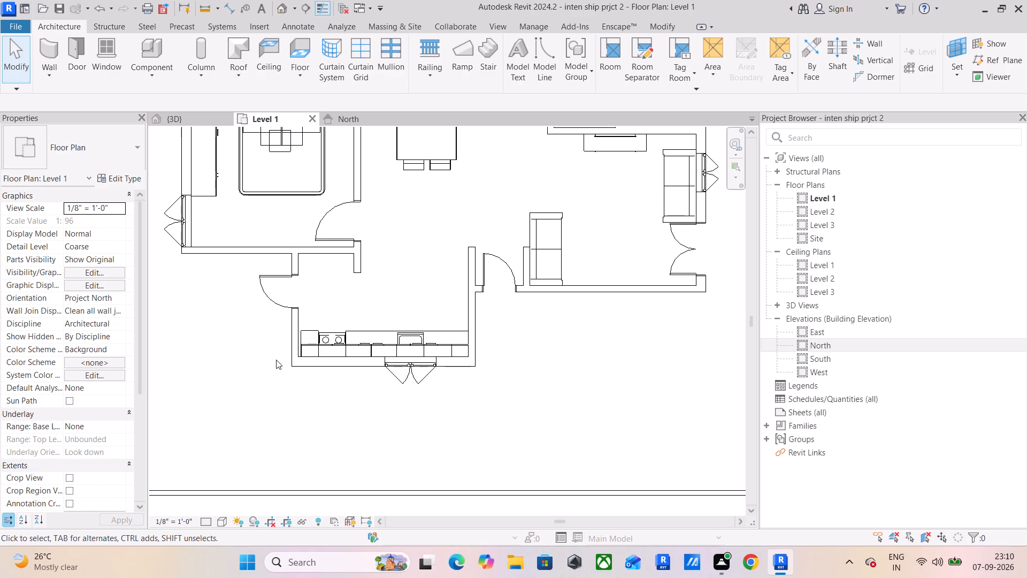
scroll(342, 352, down, 2)
middle_drag(444, 354, 384, 328)
middle_drag(443, 329, 438, 339)
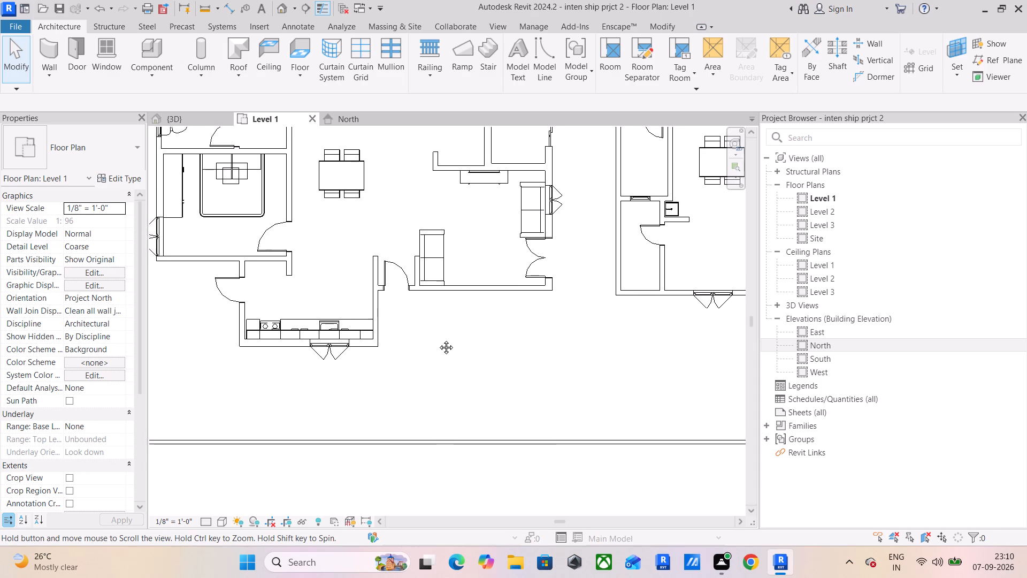
middle_drag(438, 339, 421, 335)
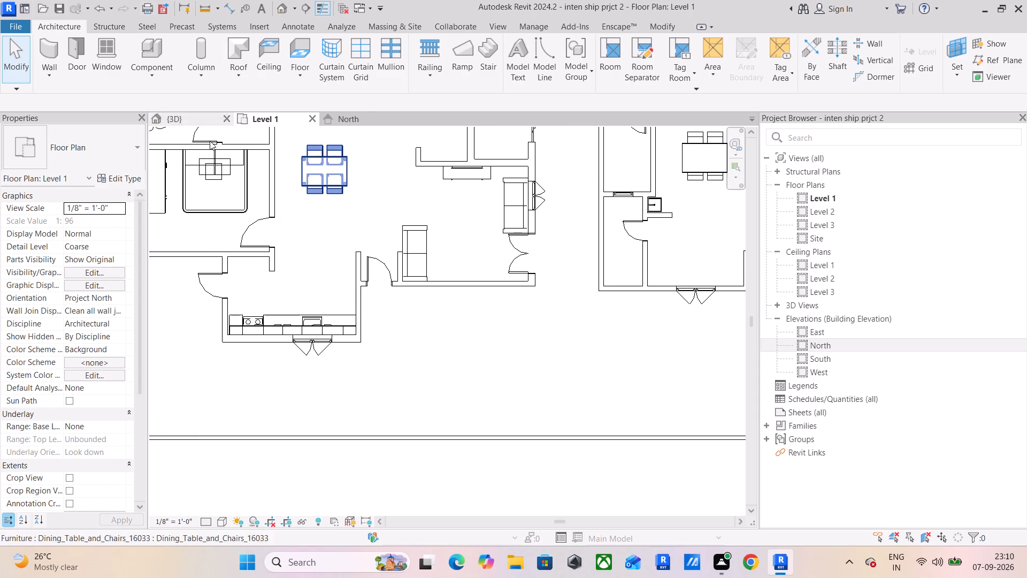
click(317, 343)
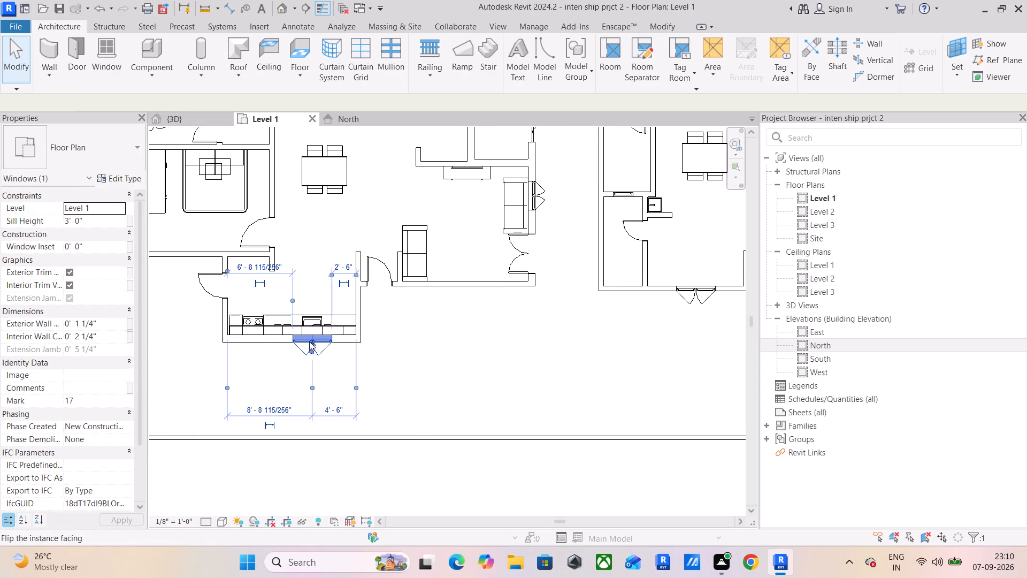
middle_drag(258, 323, 372, 368)
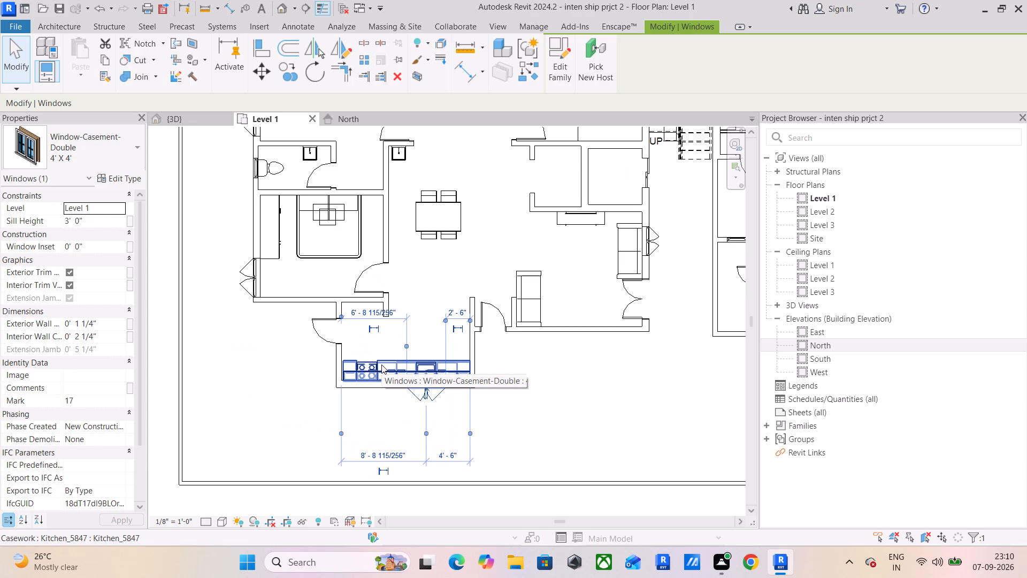
click(196, 122)
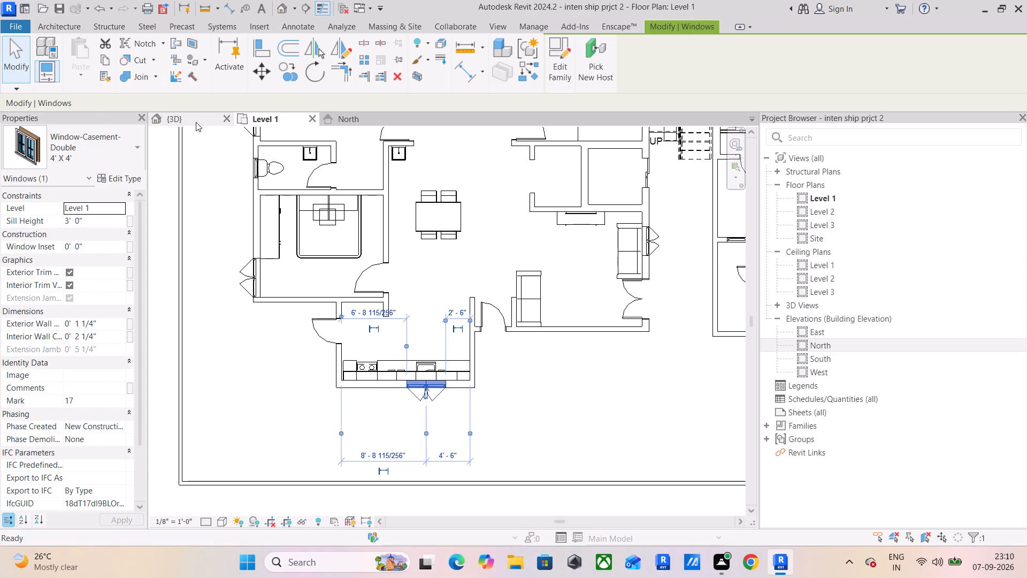
click(467, 476)
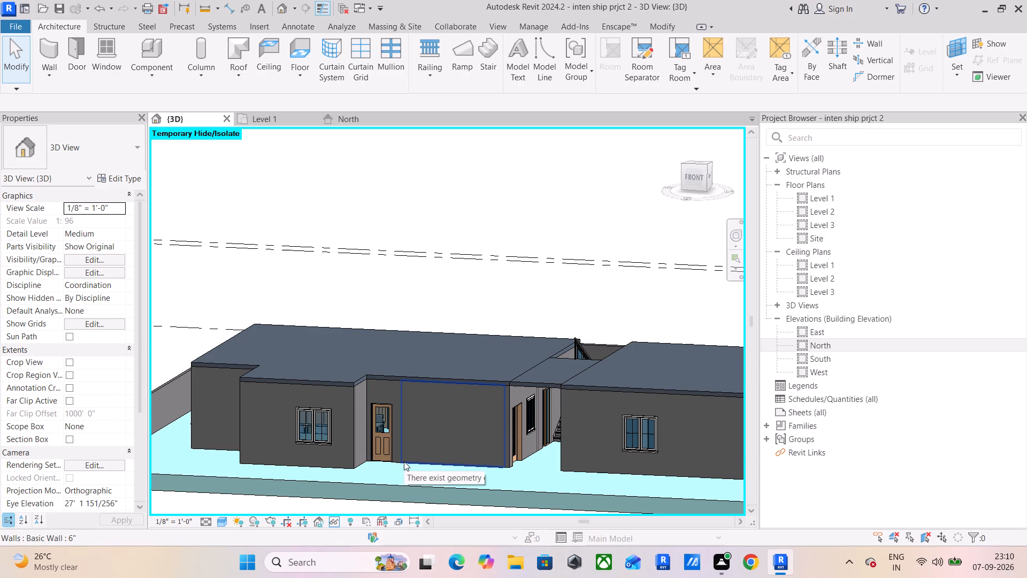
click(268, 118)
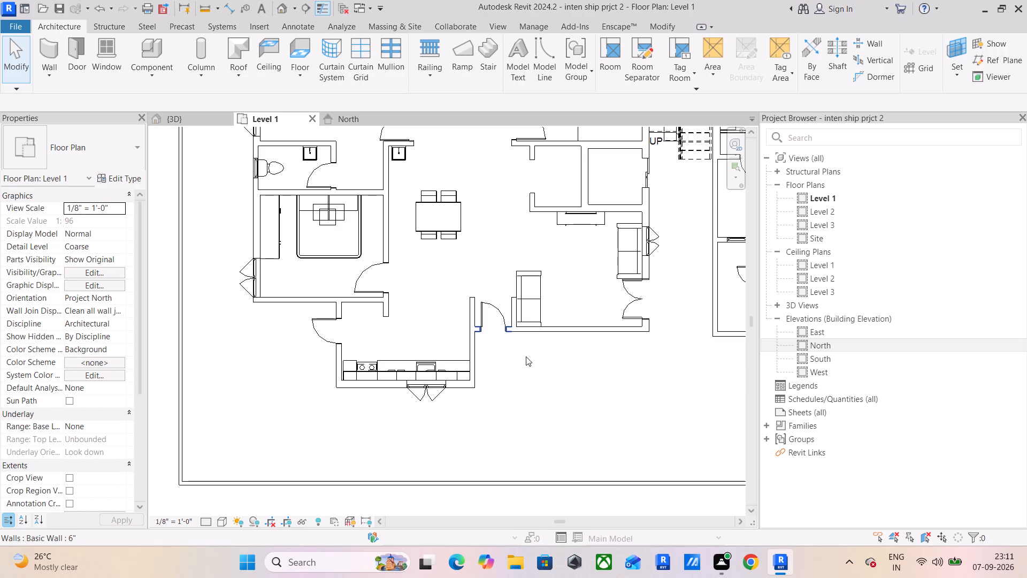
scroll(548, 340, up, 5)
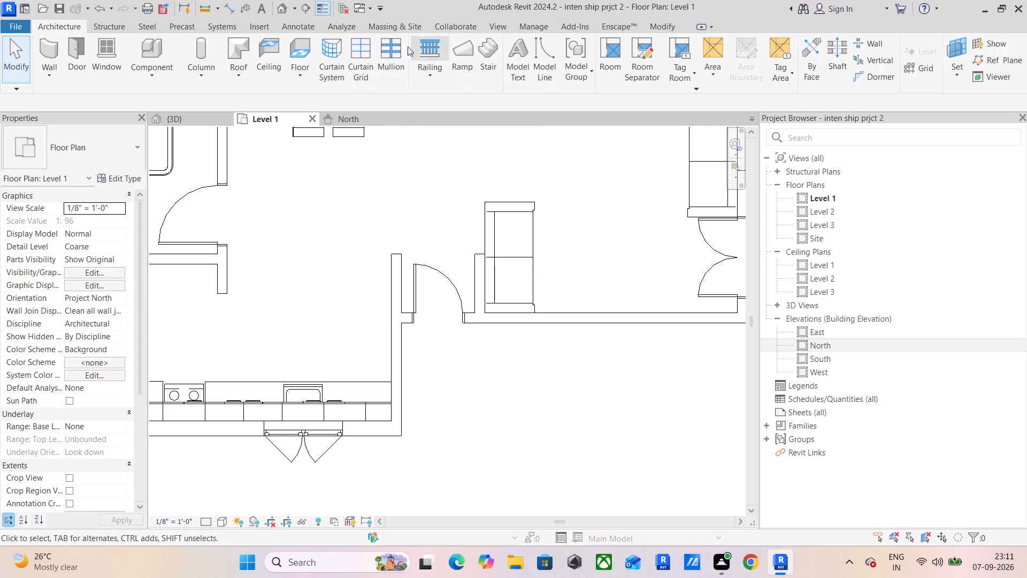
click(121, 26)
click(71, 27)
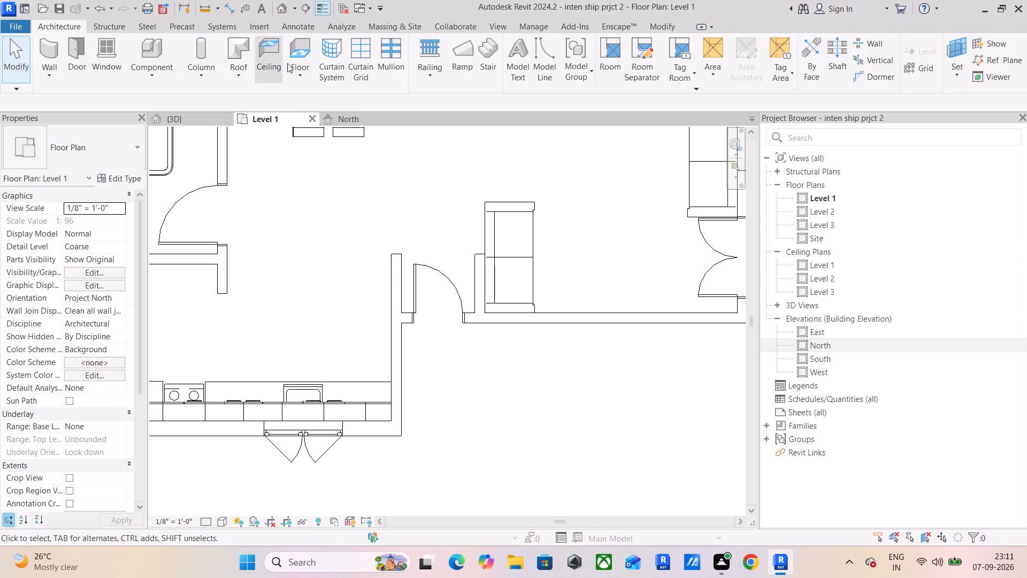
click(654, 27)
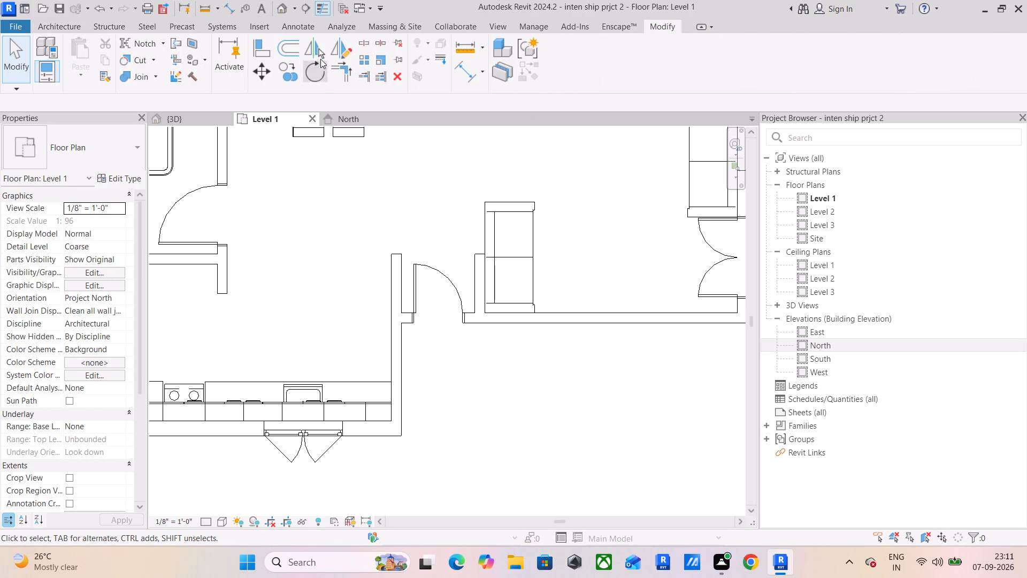
Split the west apartment living room's 6" south wall 3'-4" from its west end and 1'-11" from its east end.
click(362, 45)
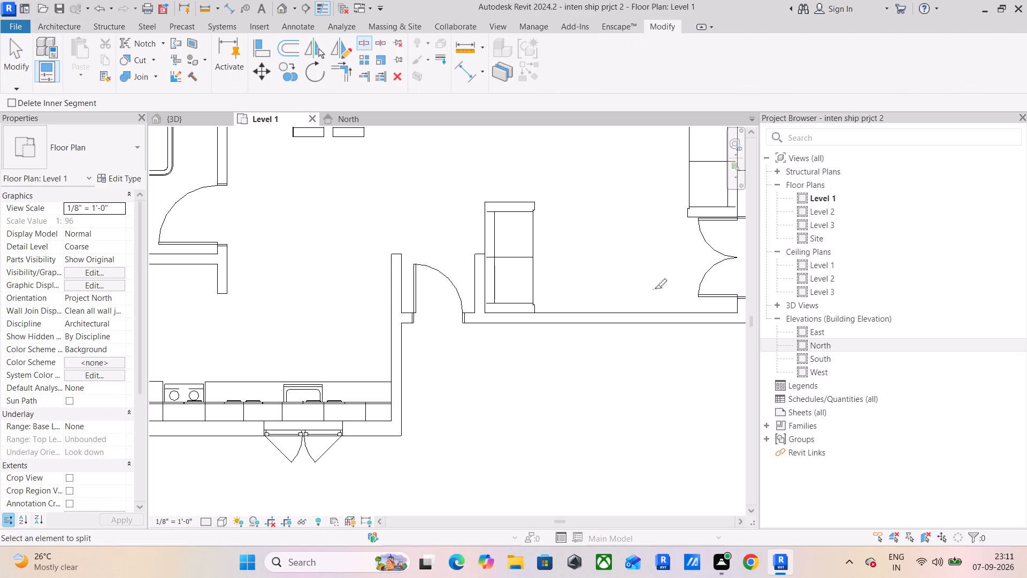
scroll(546, 317, up, 5)
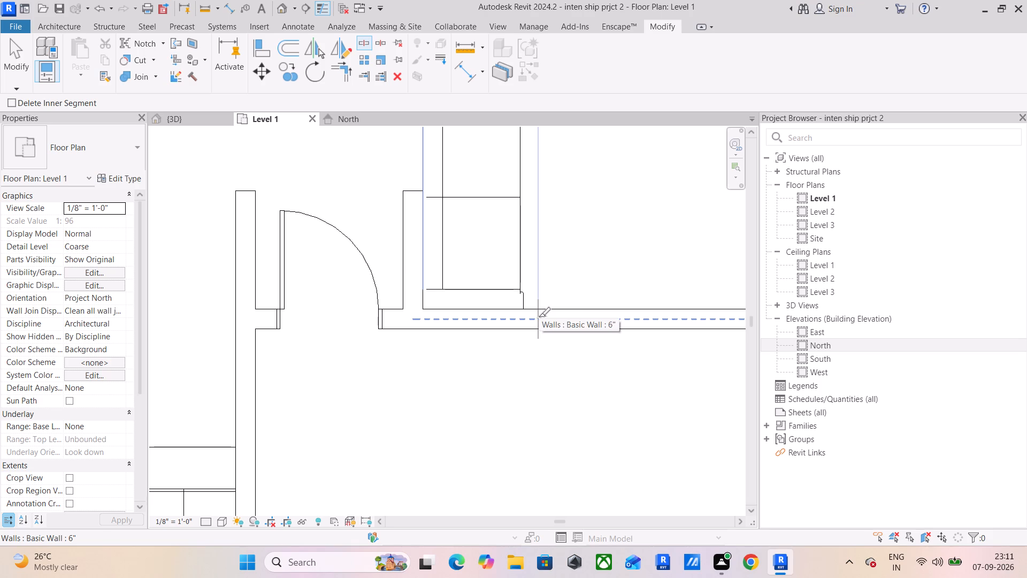
click(555, 316)
middle_drag(594, 323, 589, 325)
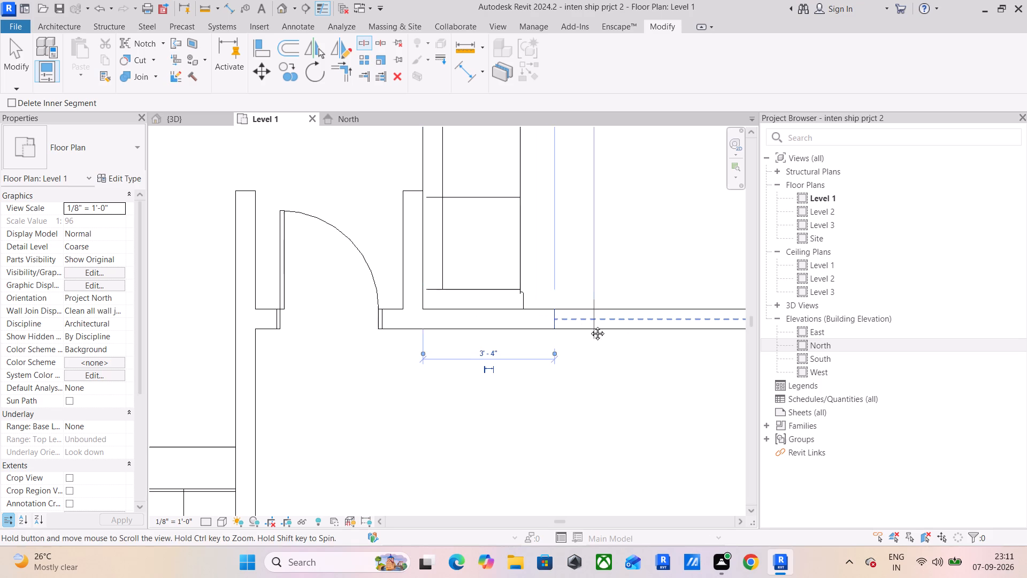
middle_drag(589, 325, 290, 325)
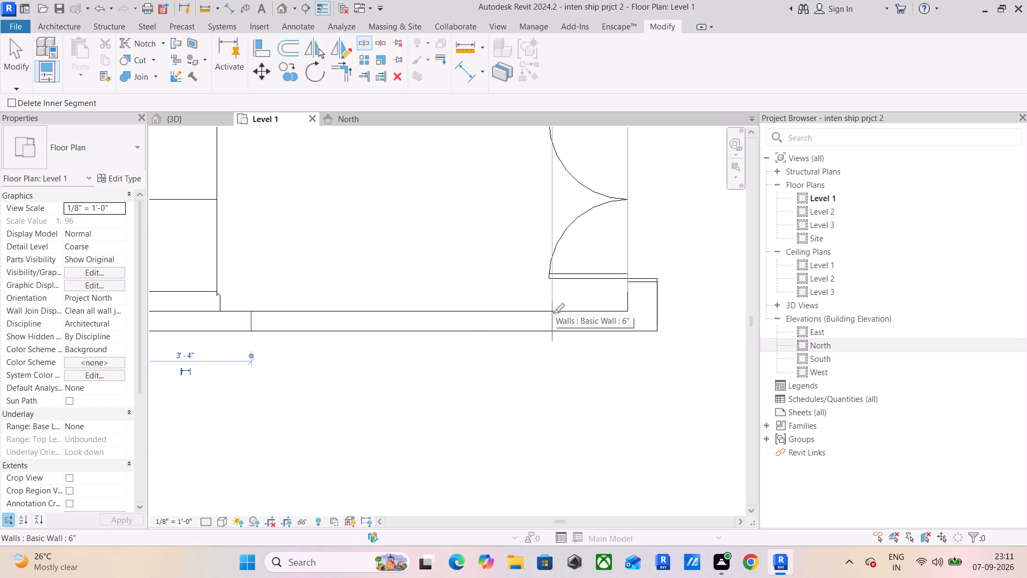
click(551, 313)
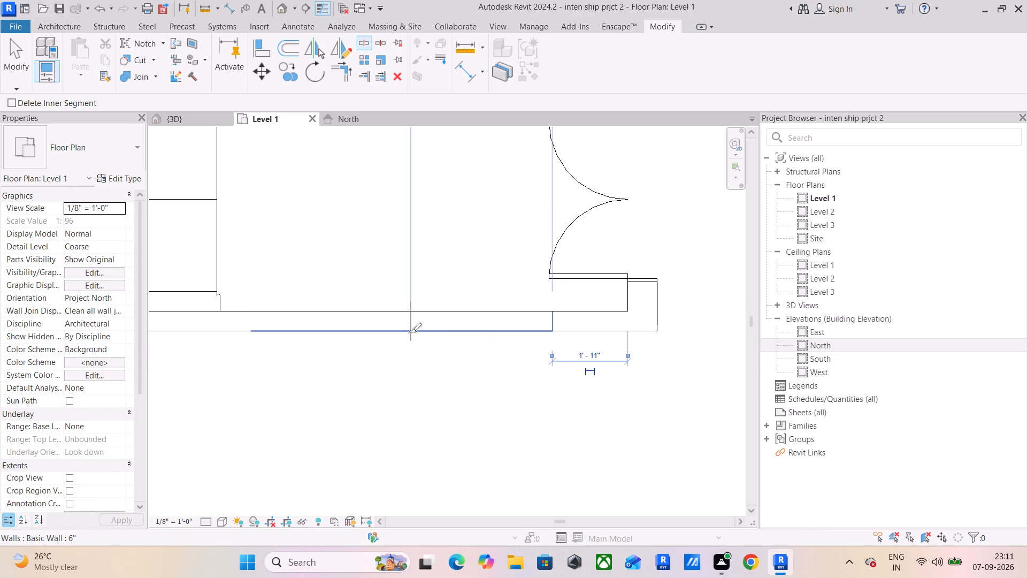
key(Escape)
key(Escape)
key(Escape)
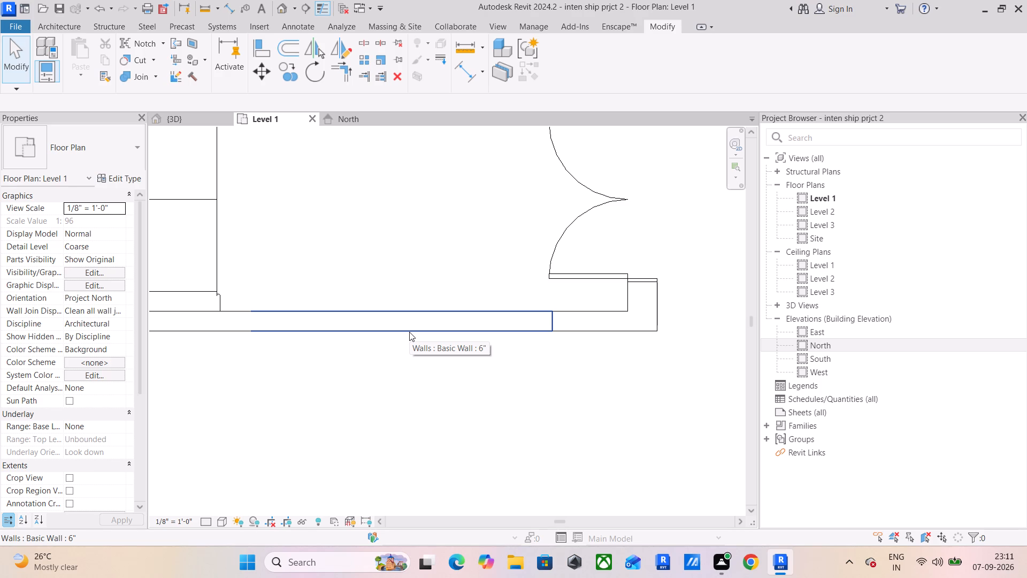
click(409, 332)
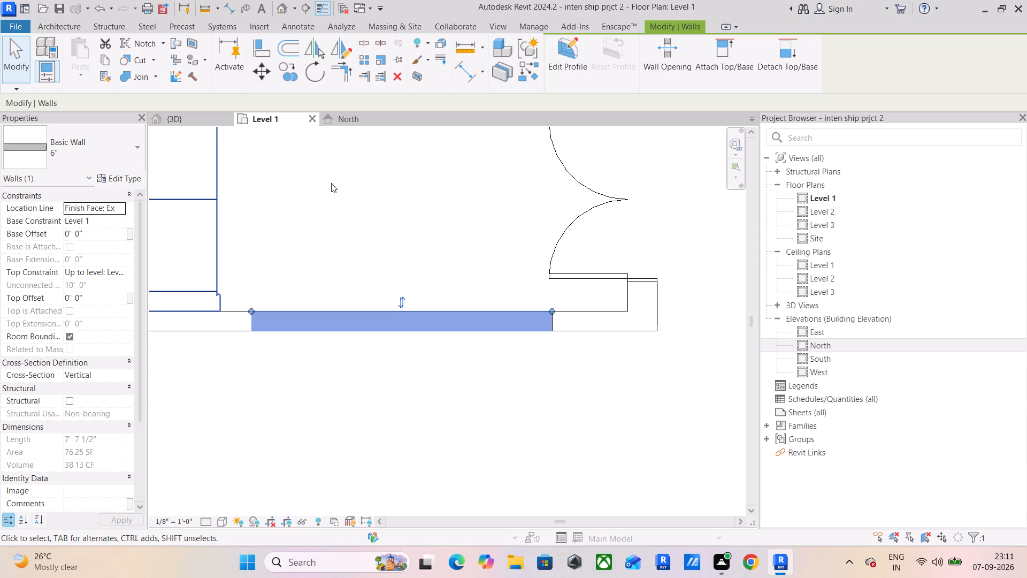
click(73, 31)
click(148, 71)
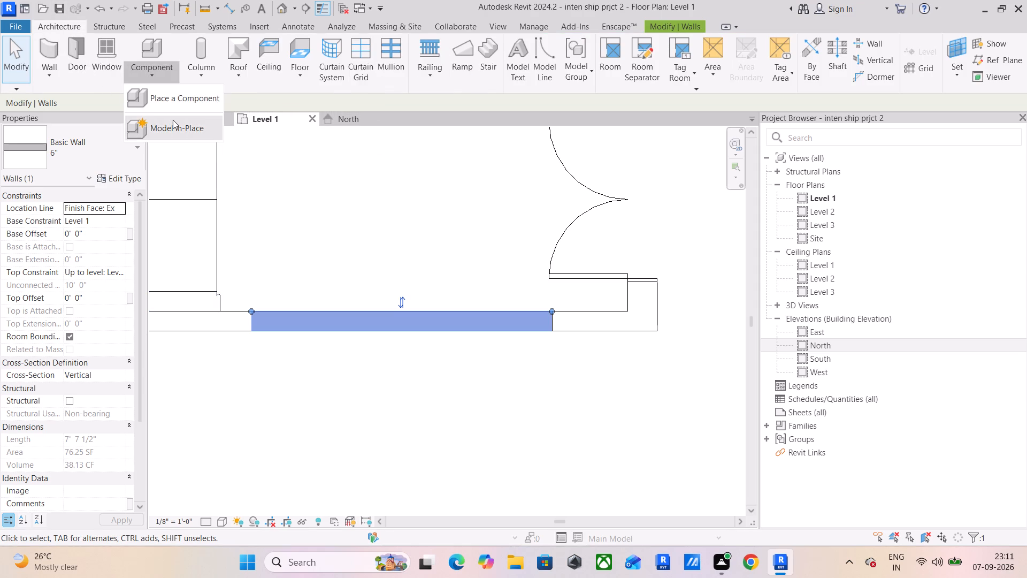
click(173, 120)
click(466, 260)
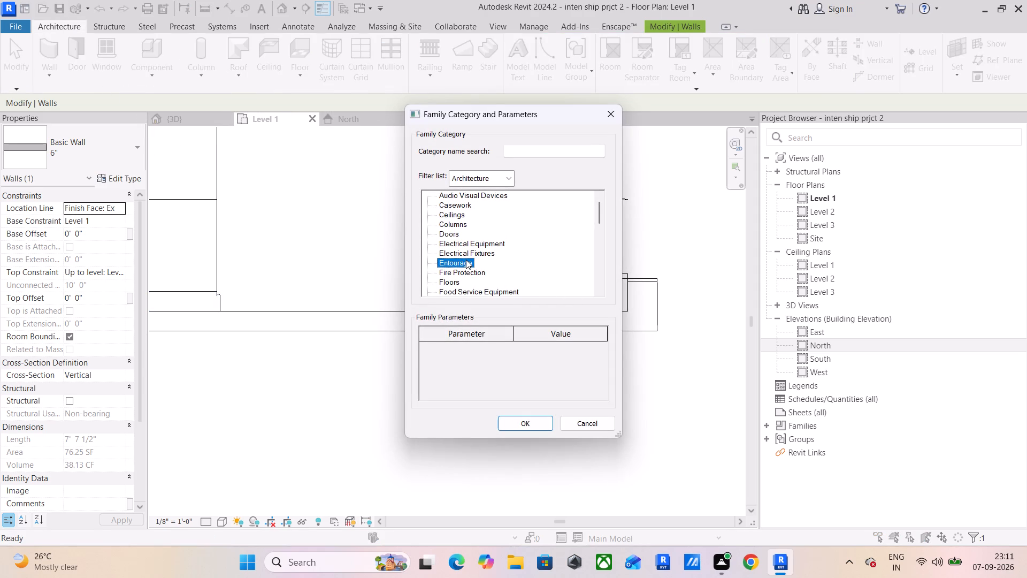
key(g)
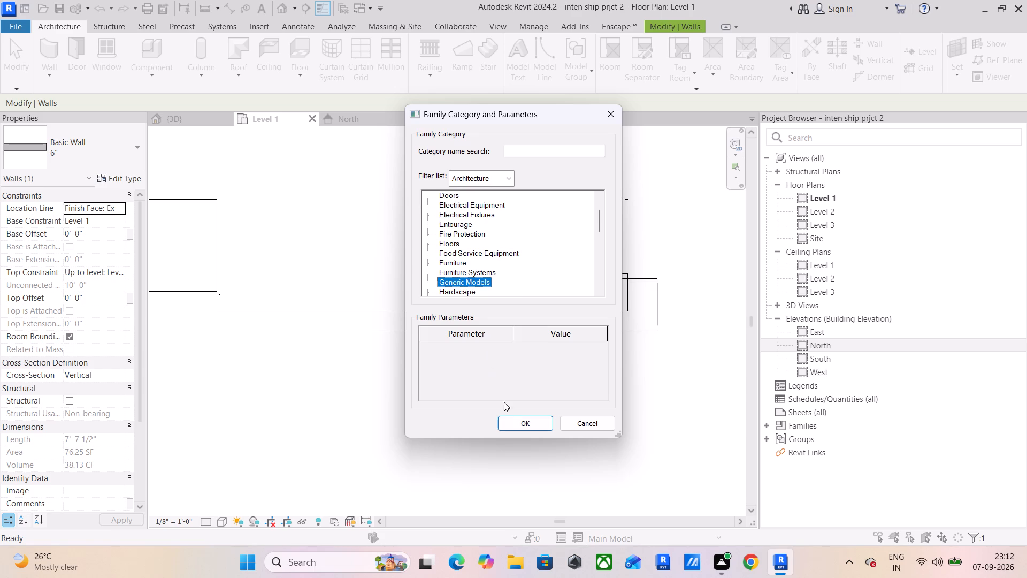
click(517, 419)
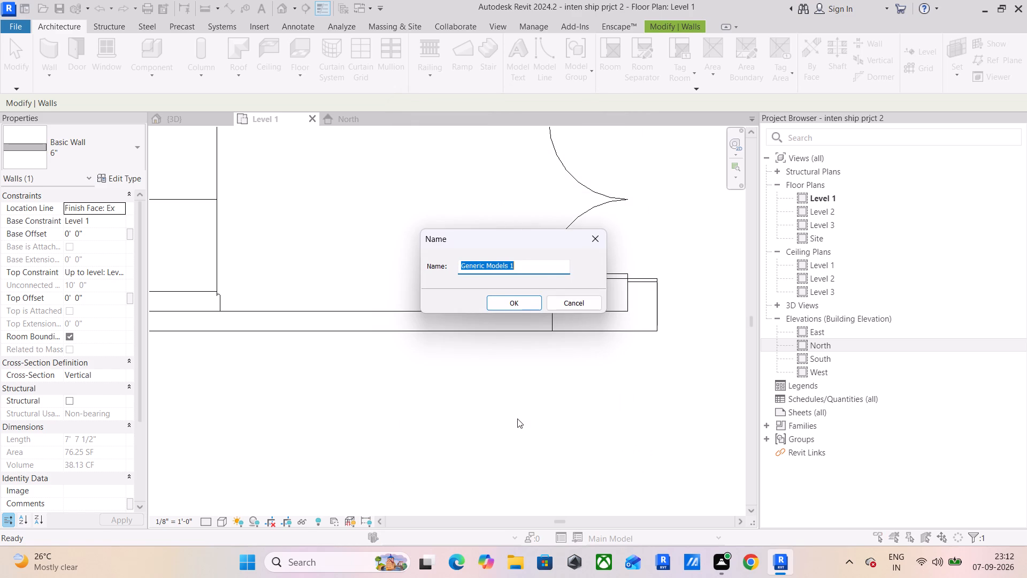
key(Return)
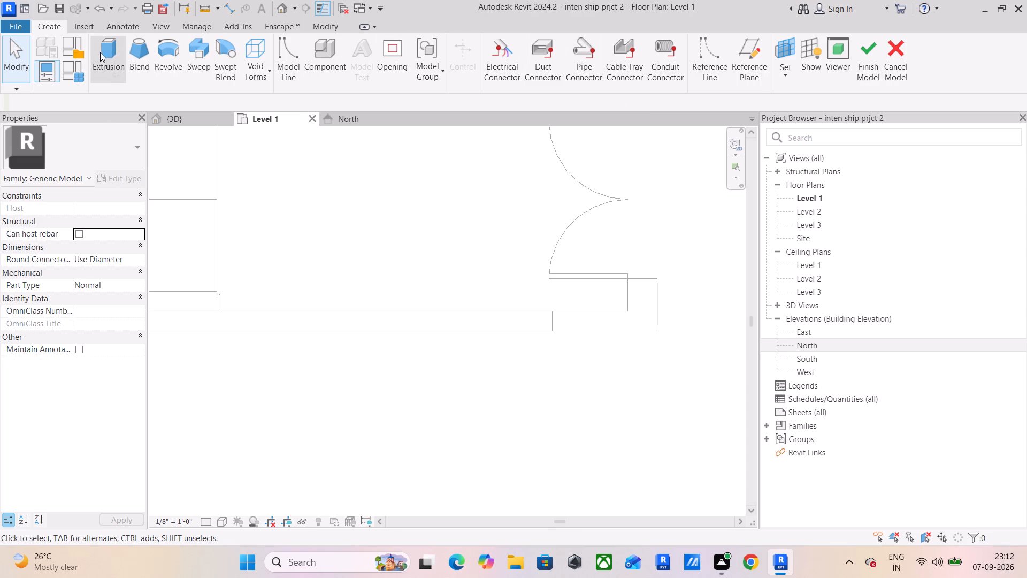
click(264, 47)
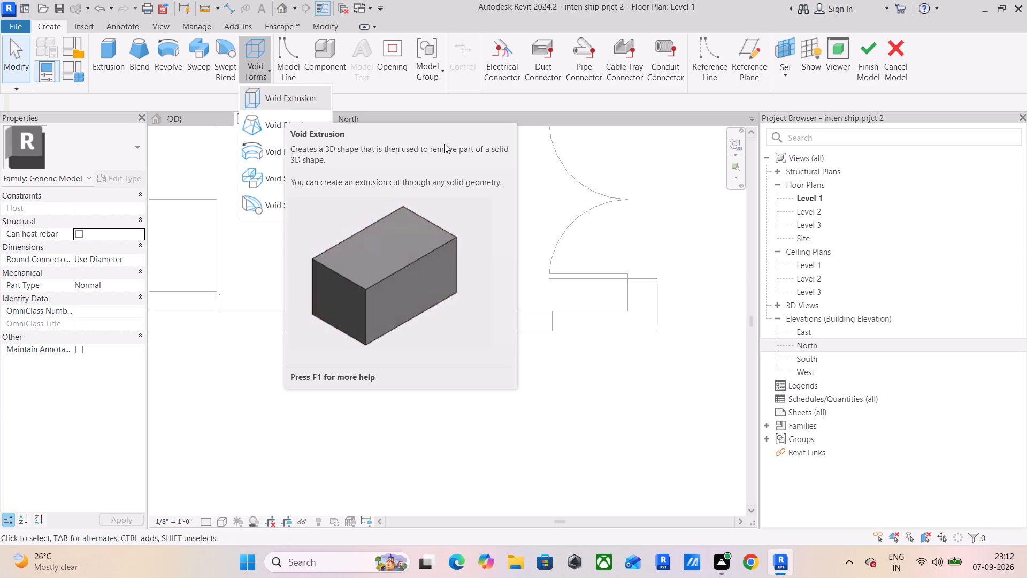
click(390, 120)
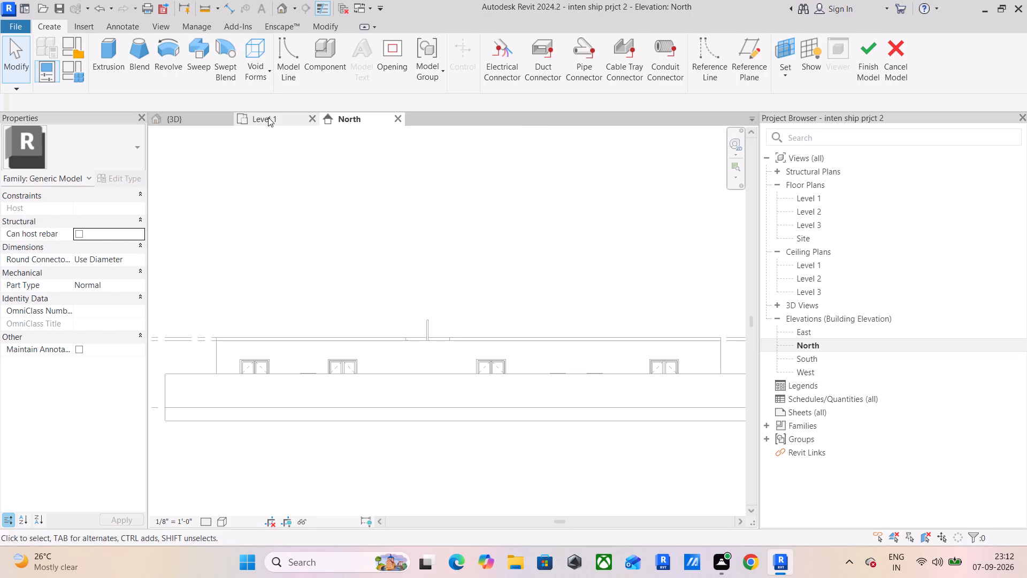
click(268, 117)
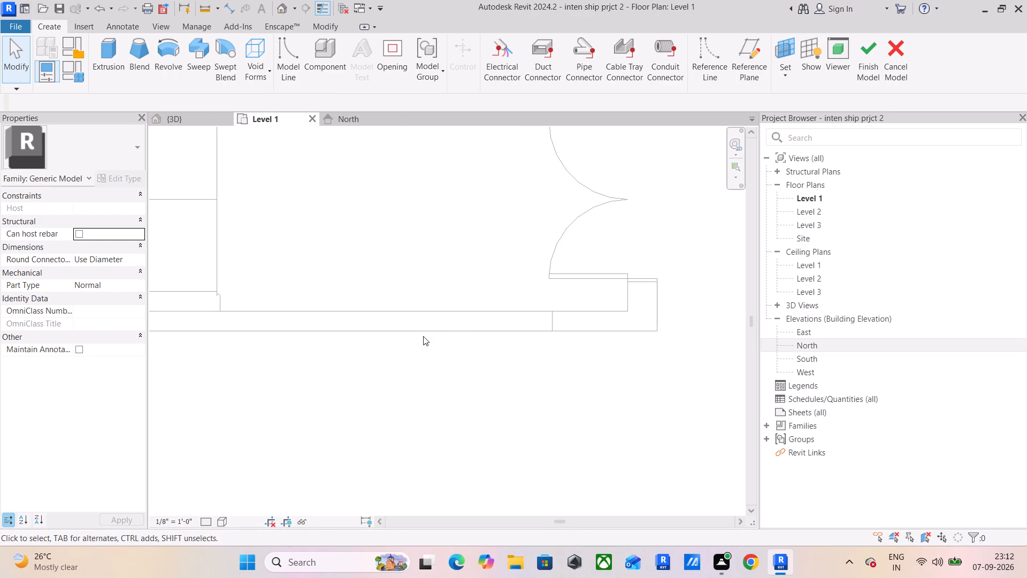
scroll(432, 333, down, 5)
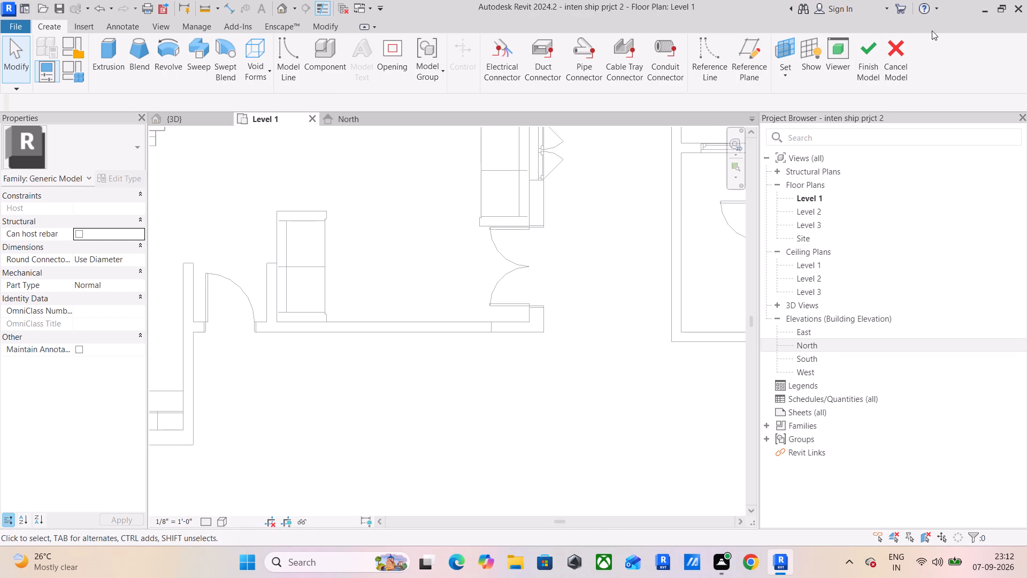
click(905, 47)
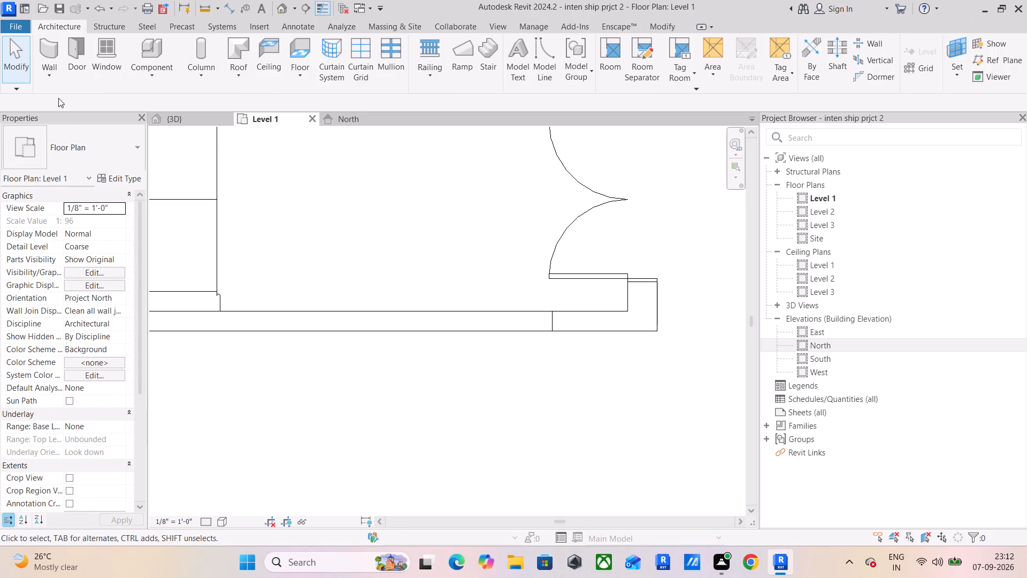
Choose Curtain Wall 1 as the type for new walls, and leave the Wall command without drawing.
click(42, 67)
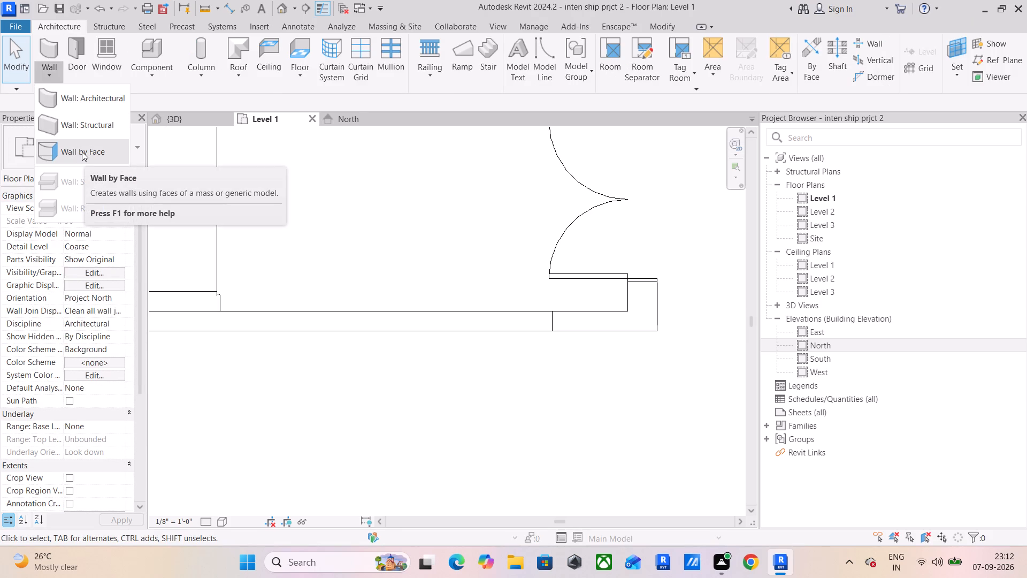
click(79, 102)
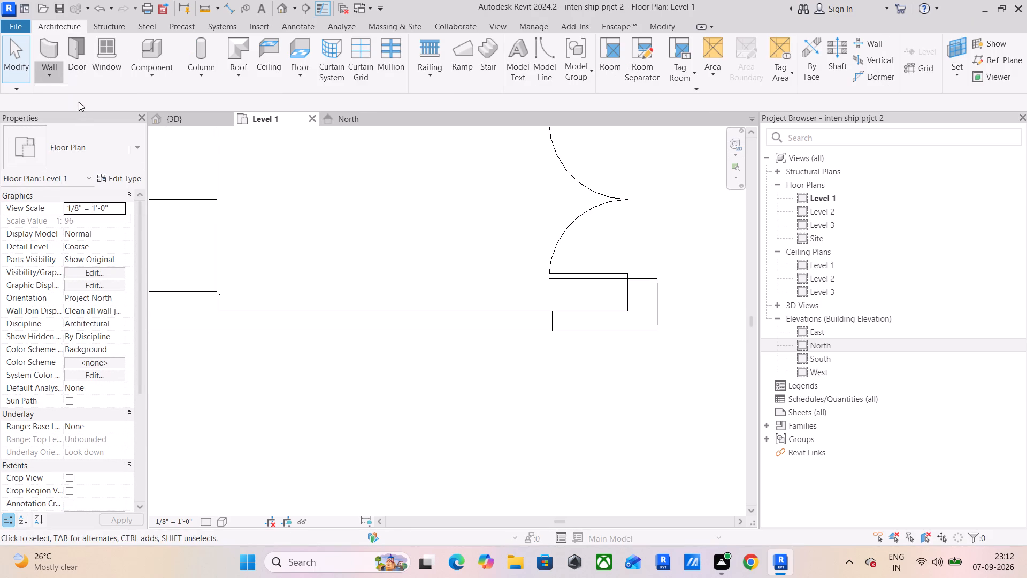
click(128, 147)
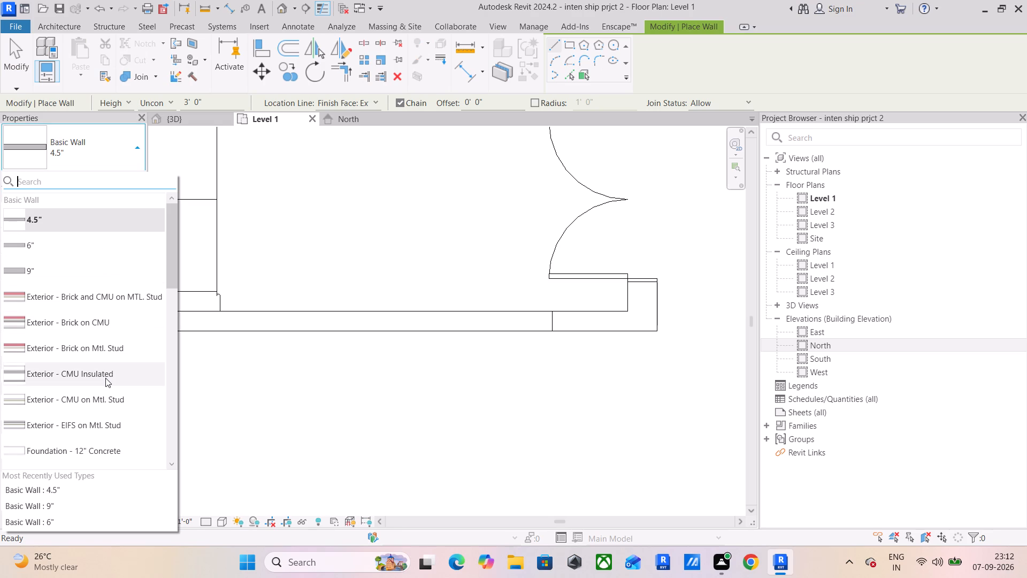
scroll(105, 378, down, 5)
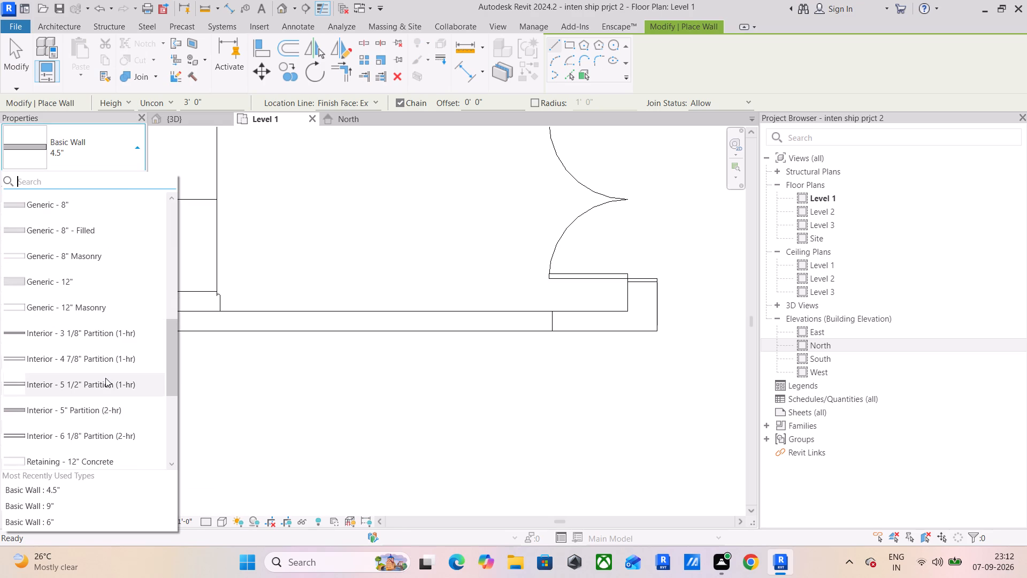
scroll(104, 313, down, 2)
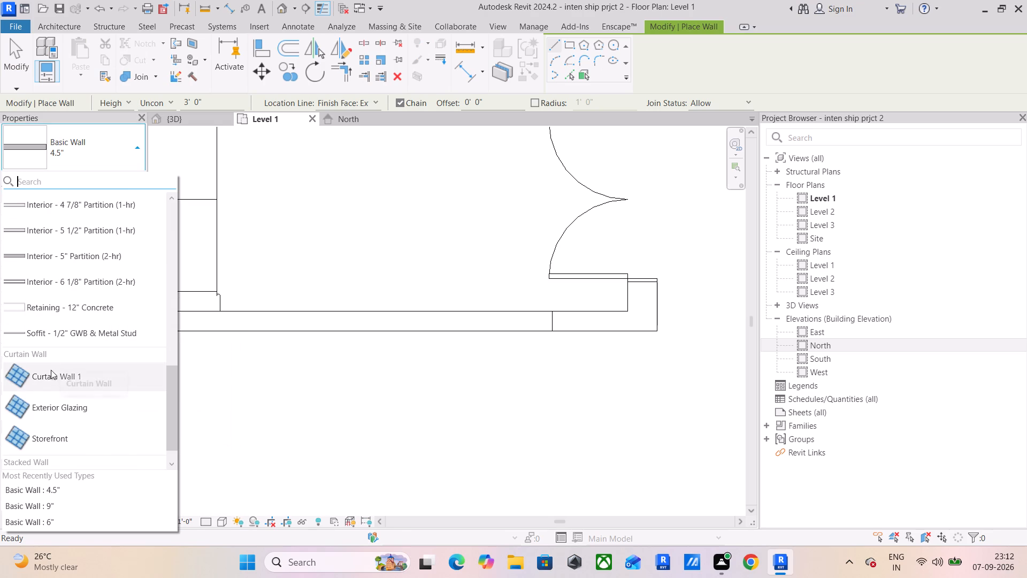
click(51, 376)
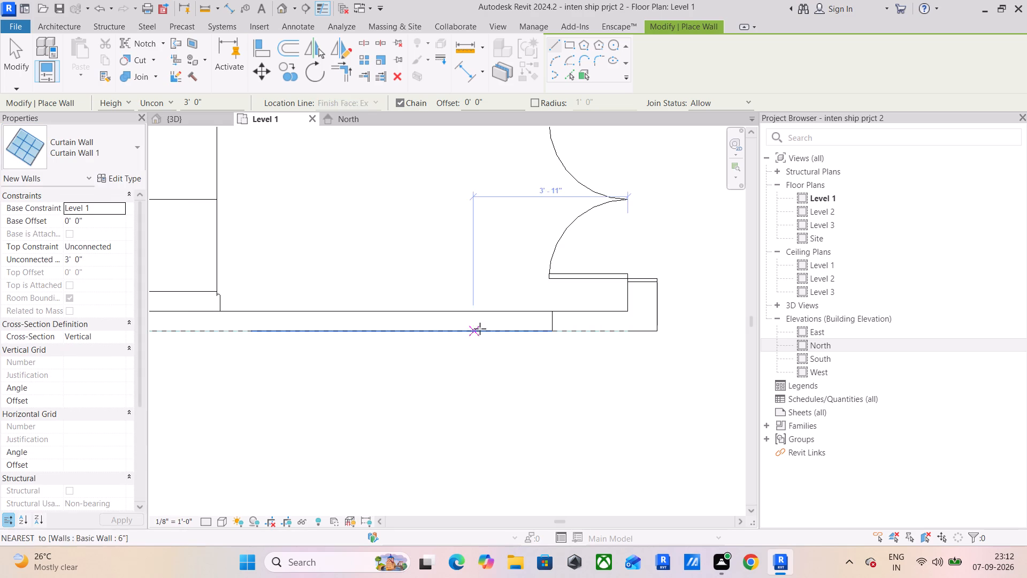
key(Escape)
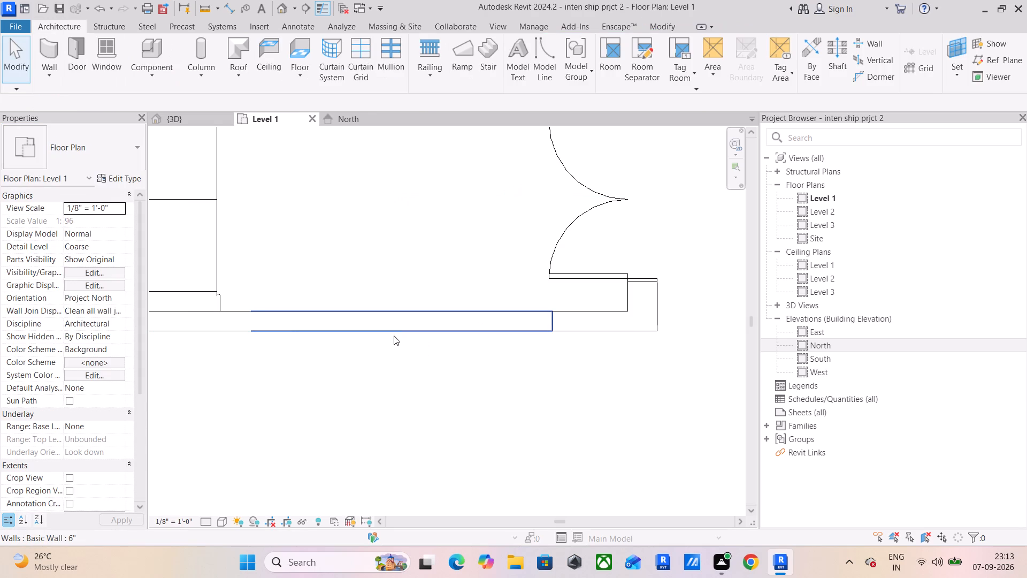
Delete the middle segment of the living room's split south wall.
click(397, 316)
key(Delete)
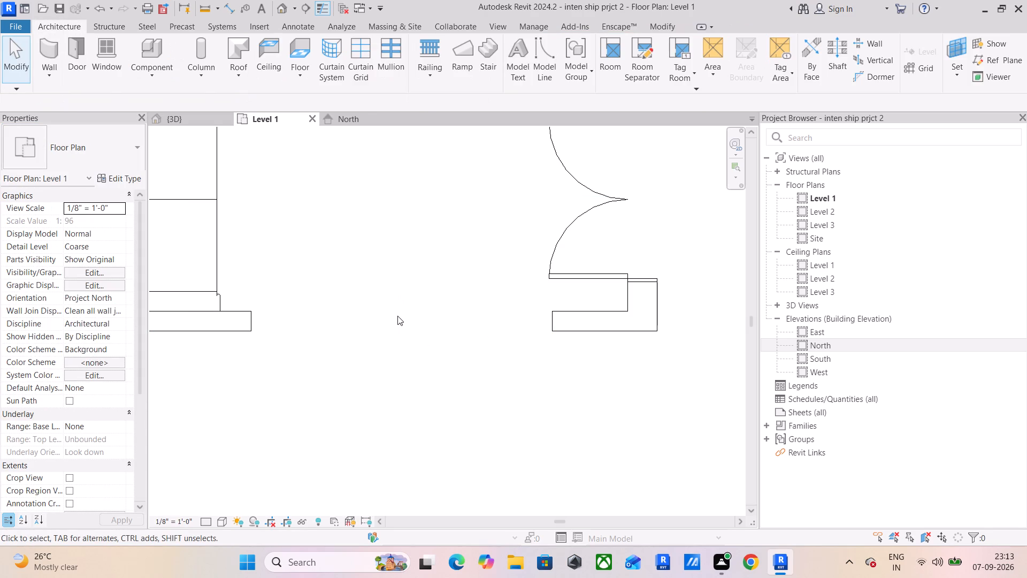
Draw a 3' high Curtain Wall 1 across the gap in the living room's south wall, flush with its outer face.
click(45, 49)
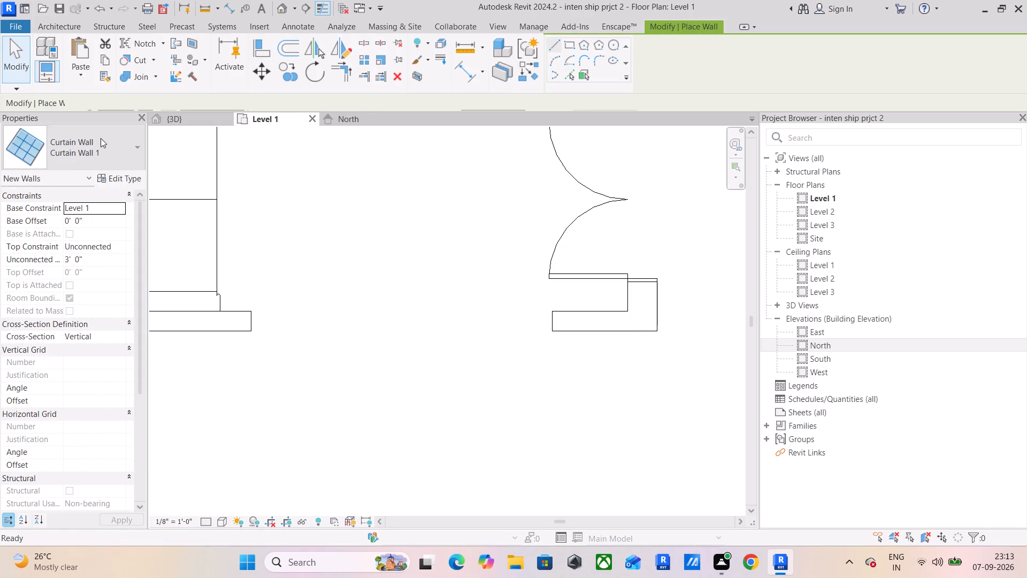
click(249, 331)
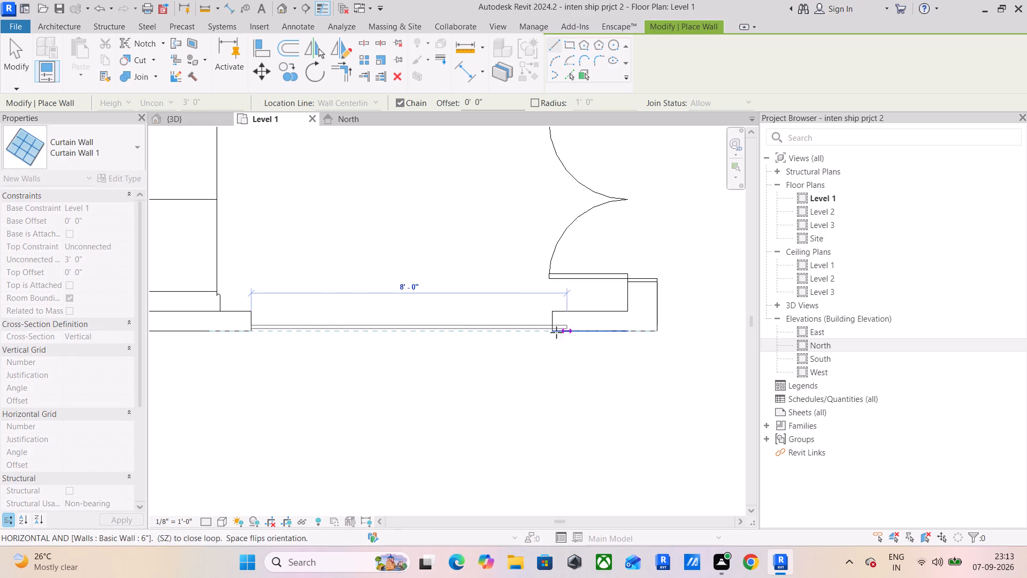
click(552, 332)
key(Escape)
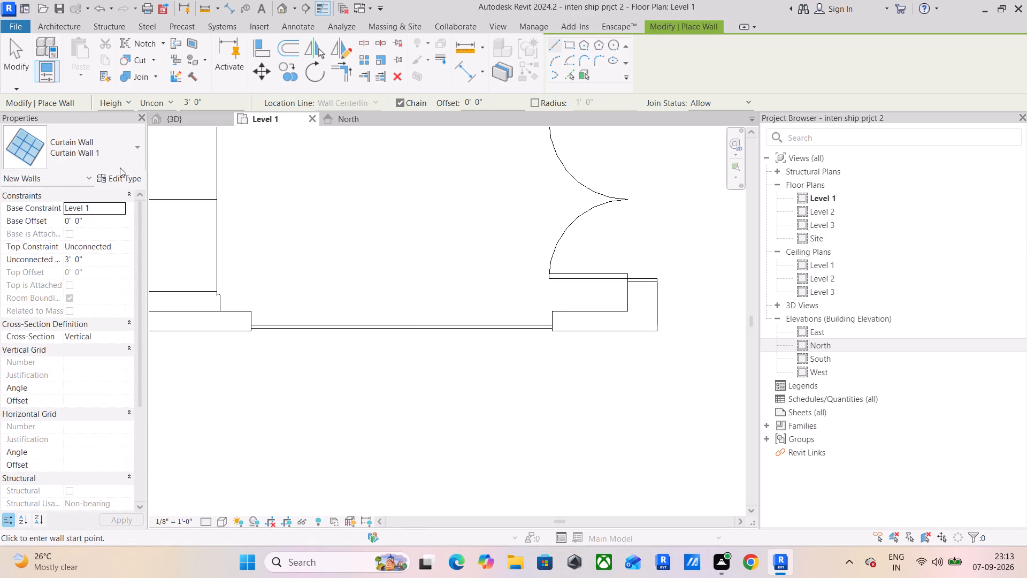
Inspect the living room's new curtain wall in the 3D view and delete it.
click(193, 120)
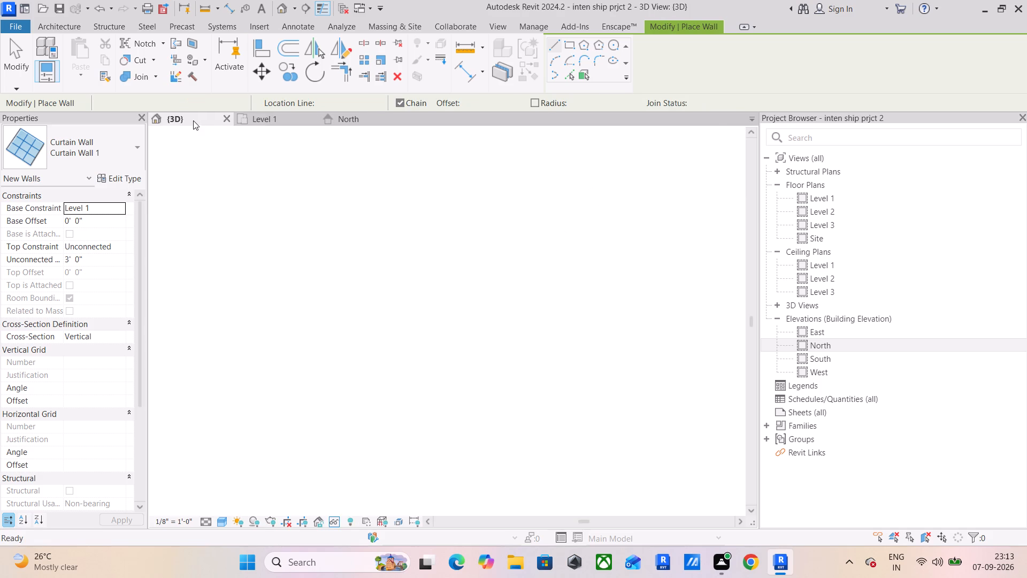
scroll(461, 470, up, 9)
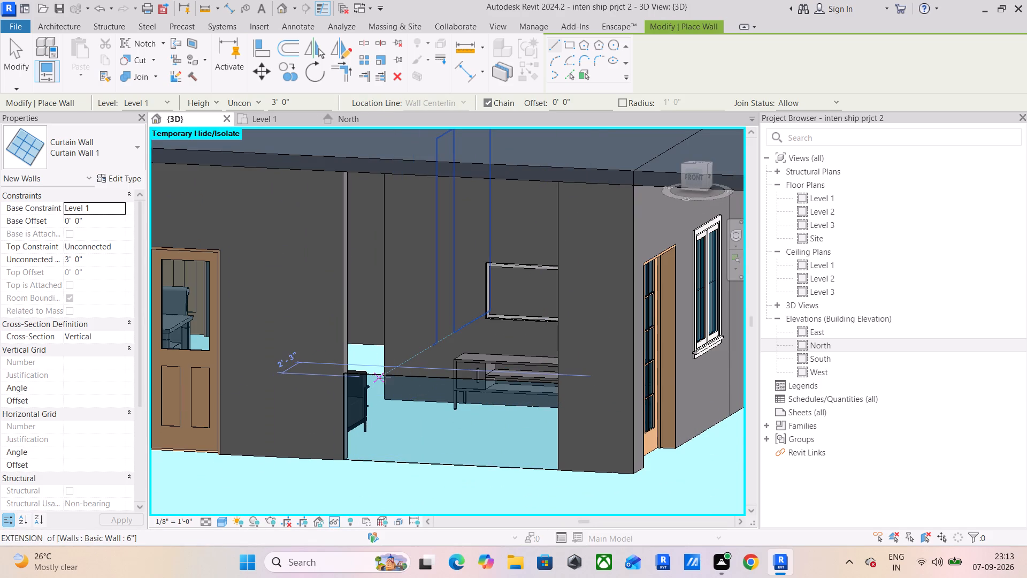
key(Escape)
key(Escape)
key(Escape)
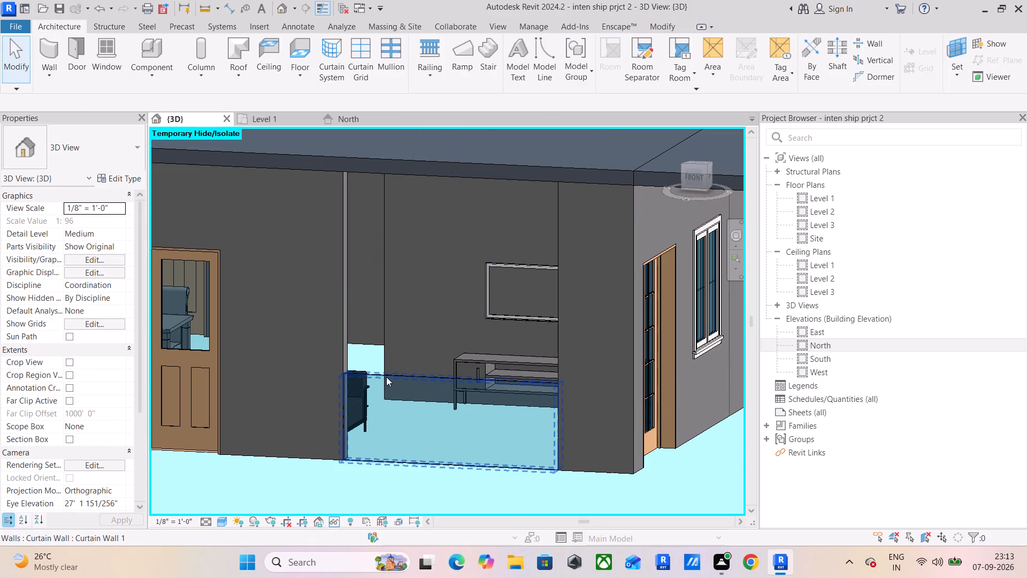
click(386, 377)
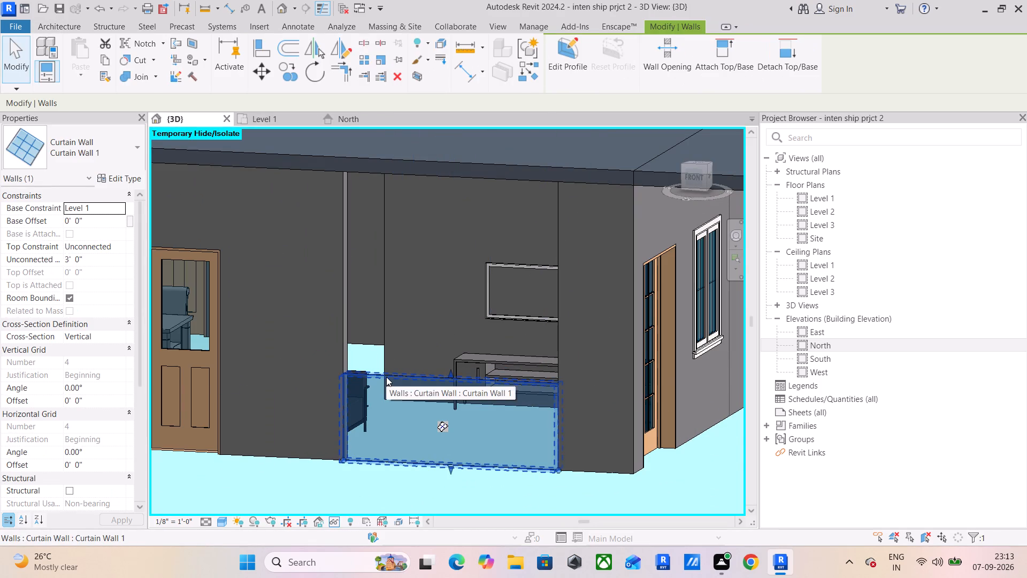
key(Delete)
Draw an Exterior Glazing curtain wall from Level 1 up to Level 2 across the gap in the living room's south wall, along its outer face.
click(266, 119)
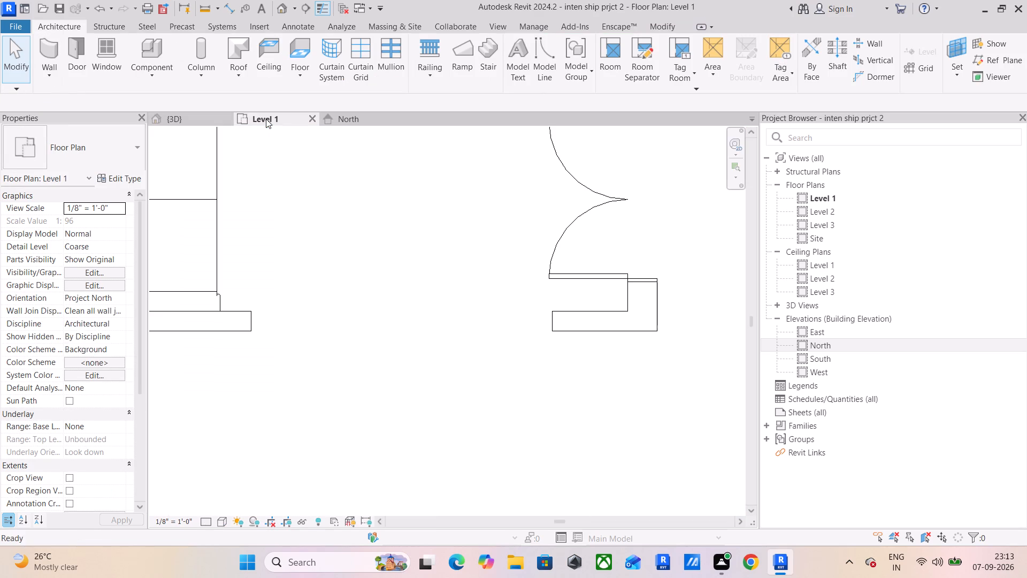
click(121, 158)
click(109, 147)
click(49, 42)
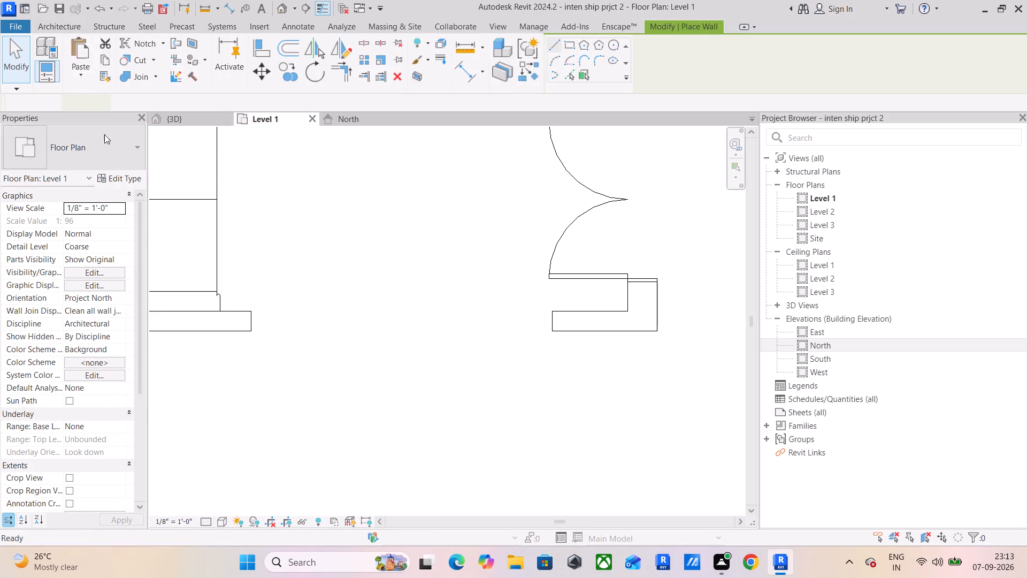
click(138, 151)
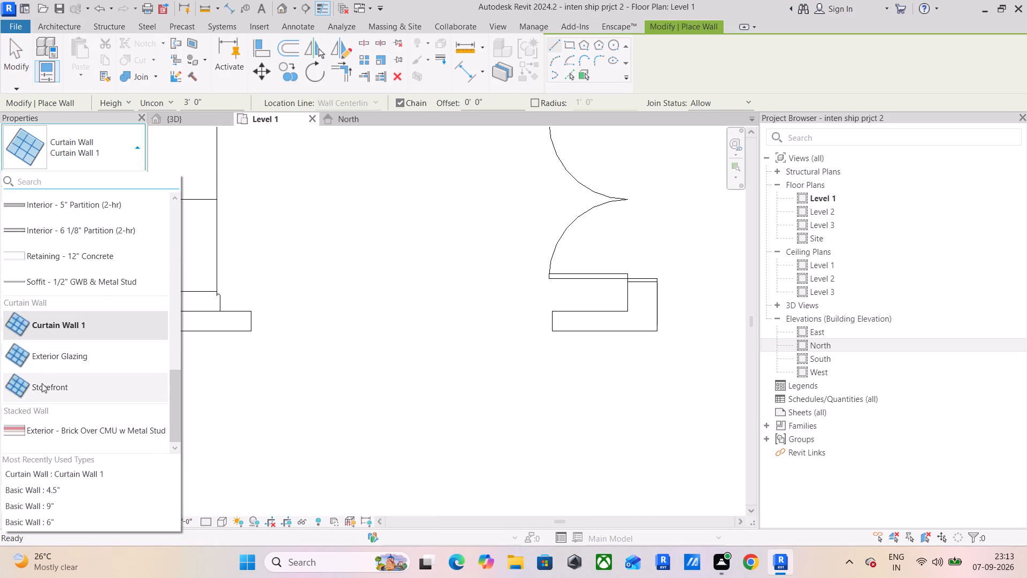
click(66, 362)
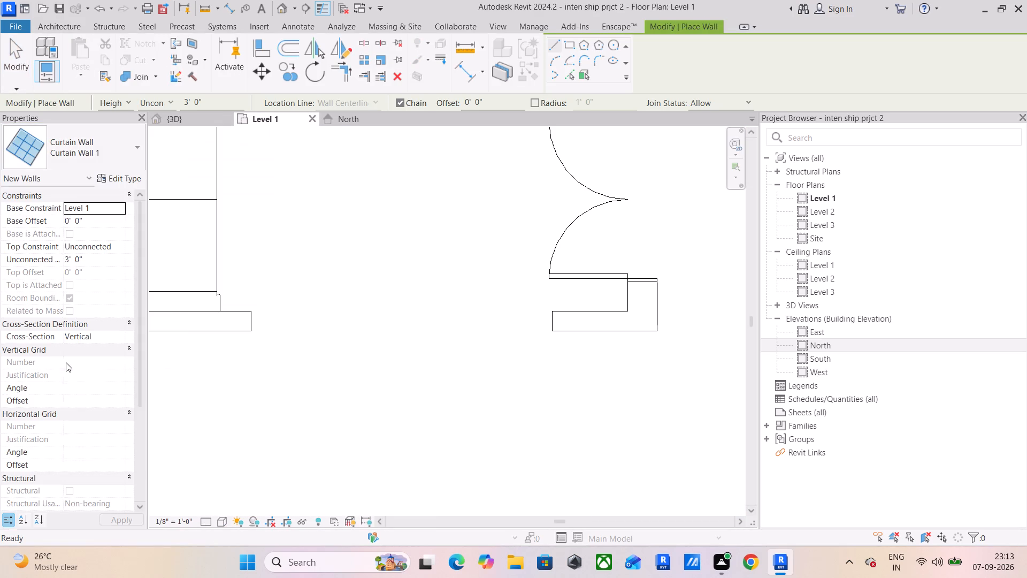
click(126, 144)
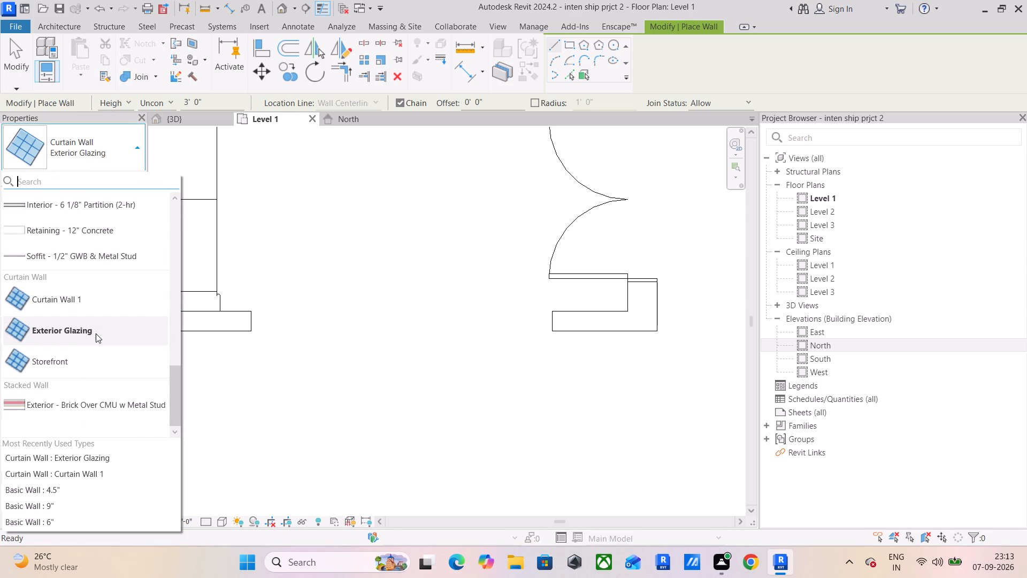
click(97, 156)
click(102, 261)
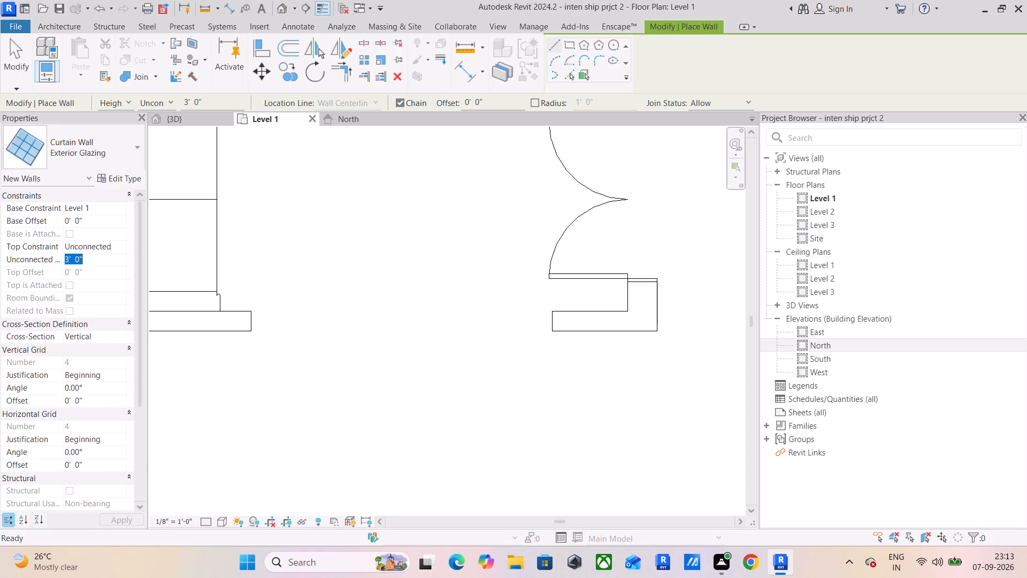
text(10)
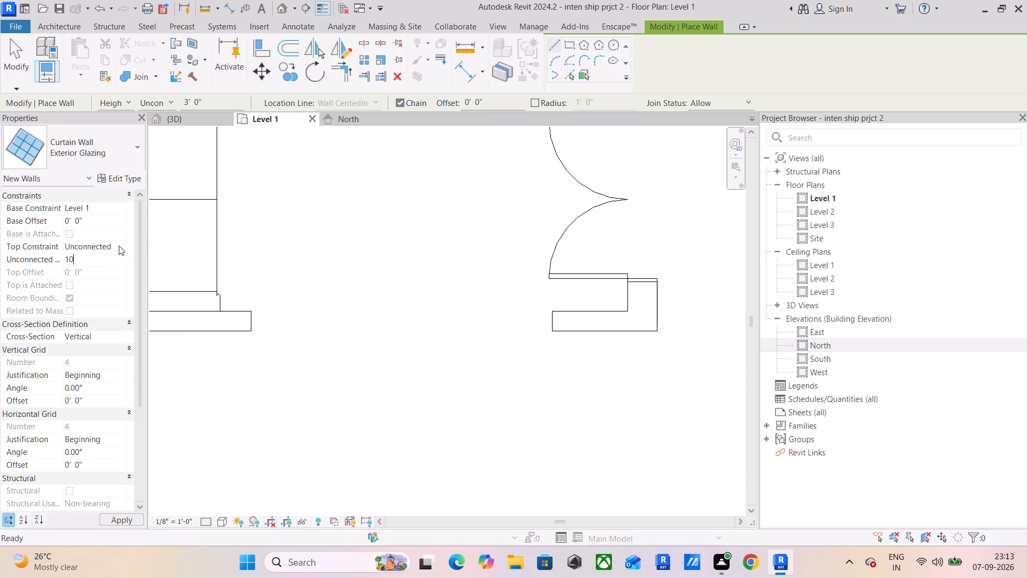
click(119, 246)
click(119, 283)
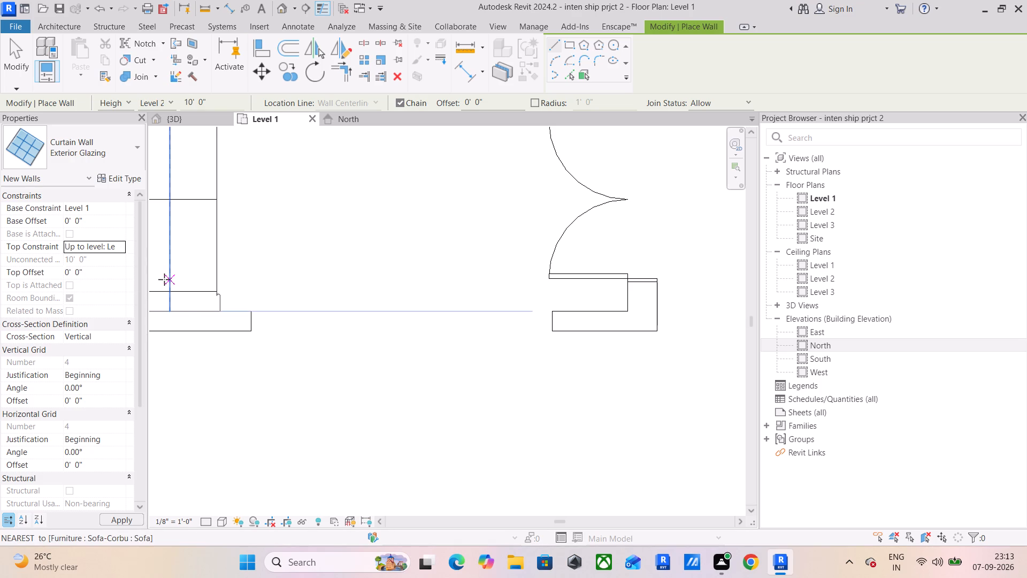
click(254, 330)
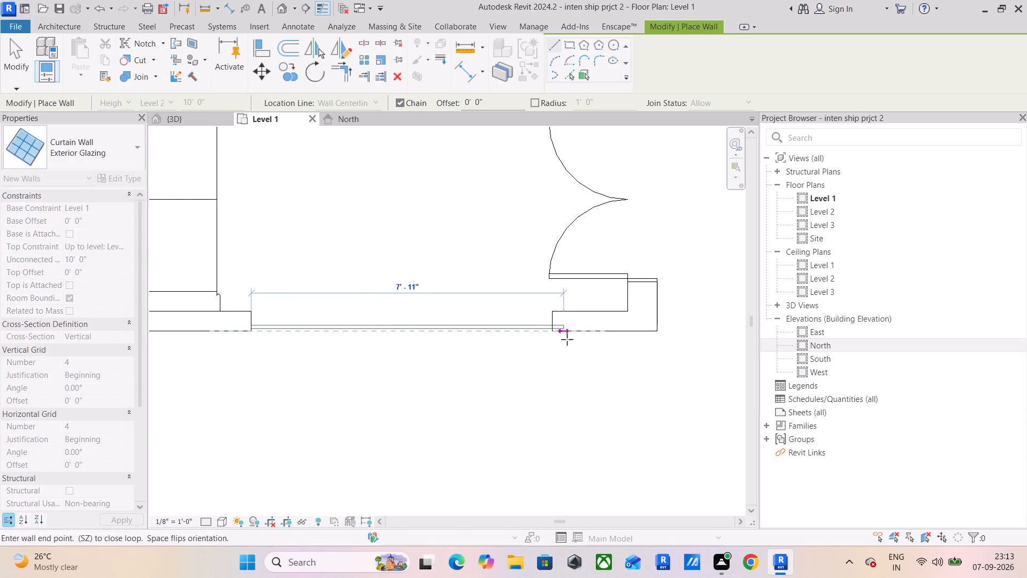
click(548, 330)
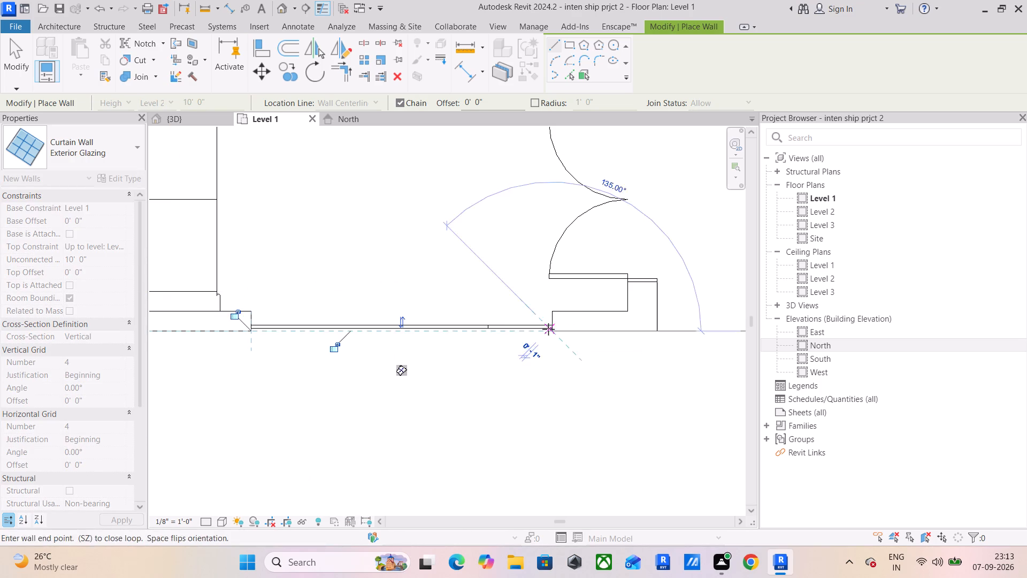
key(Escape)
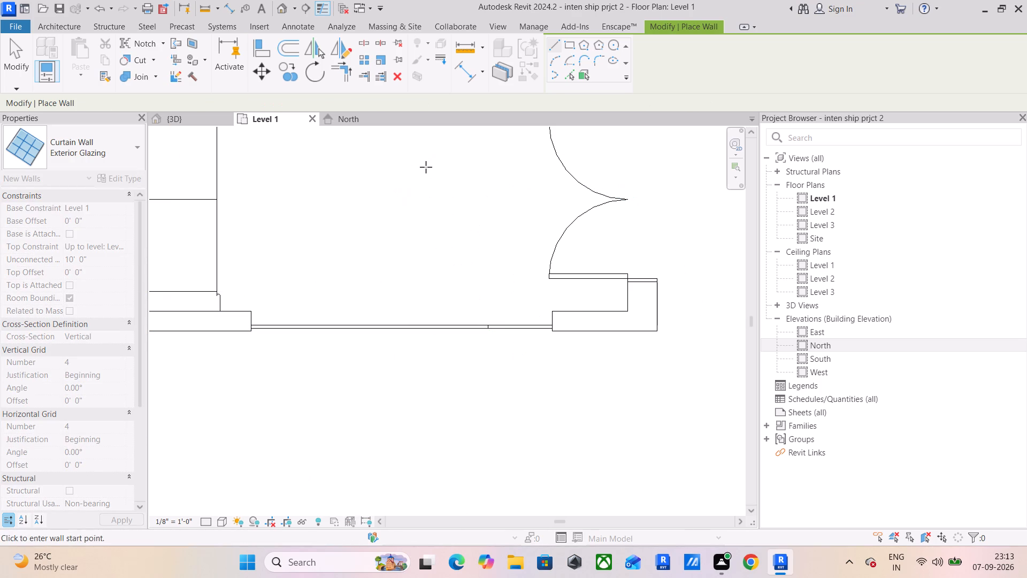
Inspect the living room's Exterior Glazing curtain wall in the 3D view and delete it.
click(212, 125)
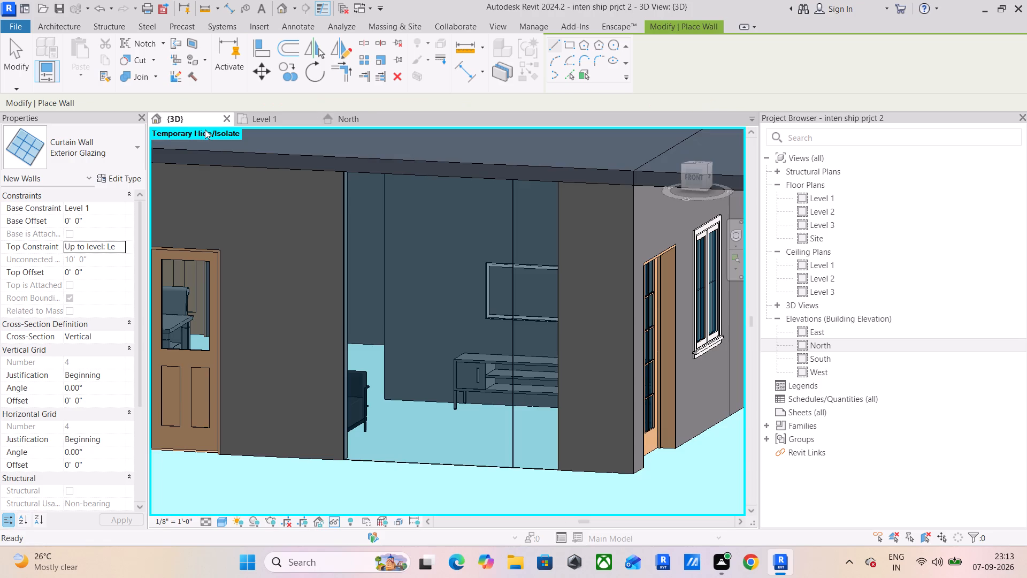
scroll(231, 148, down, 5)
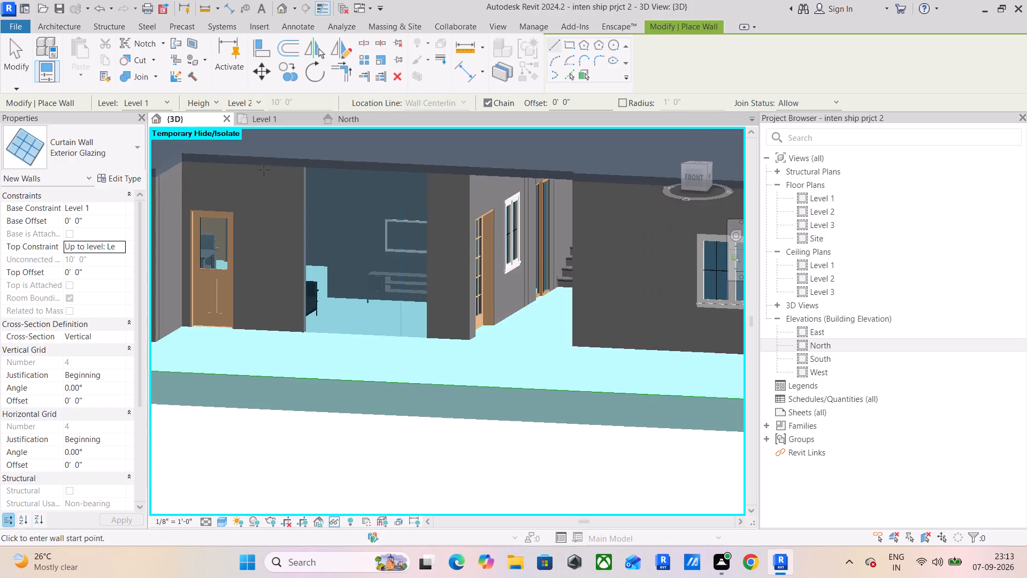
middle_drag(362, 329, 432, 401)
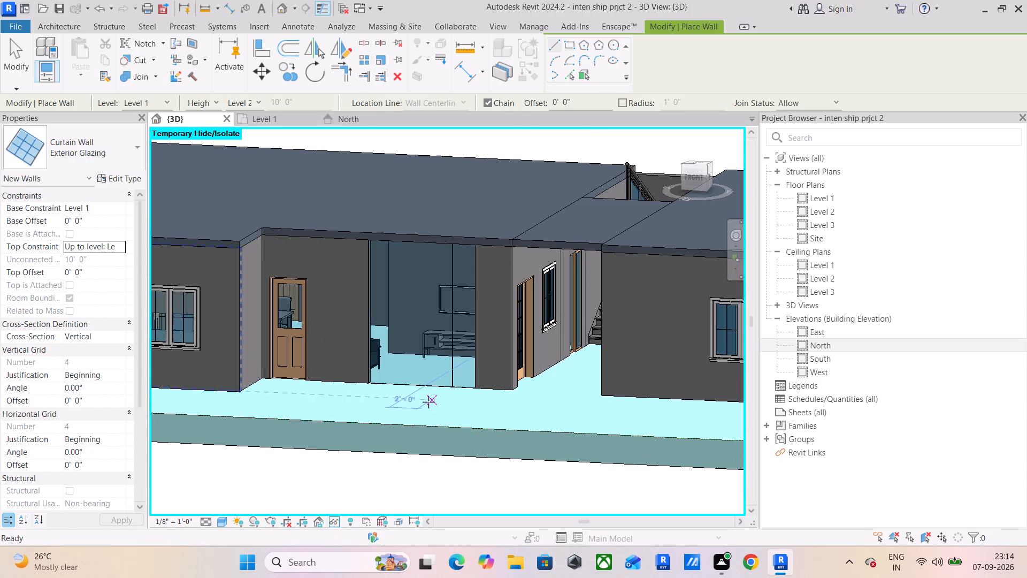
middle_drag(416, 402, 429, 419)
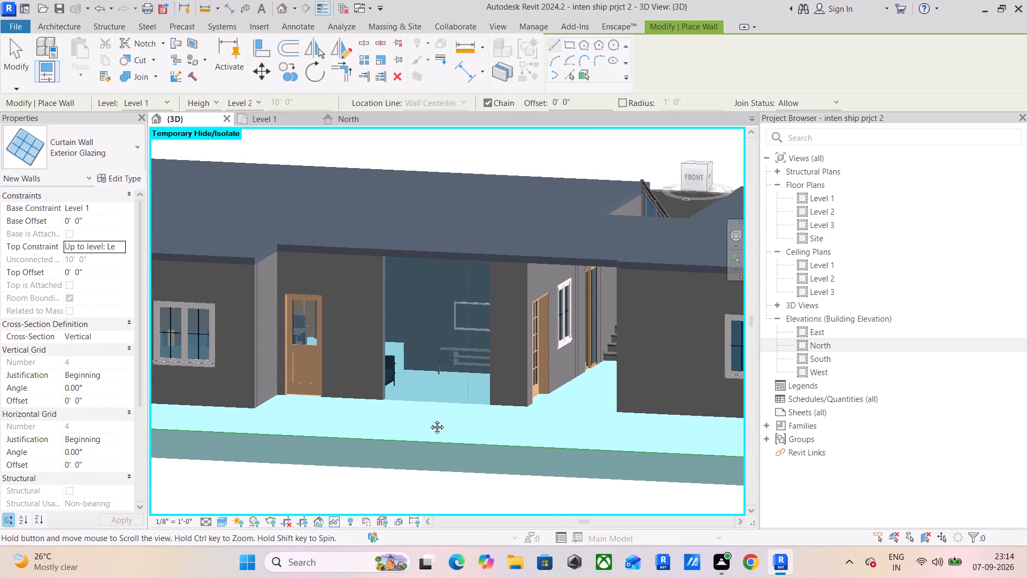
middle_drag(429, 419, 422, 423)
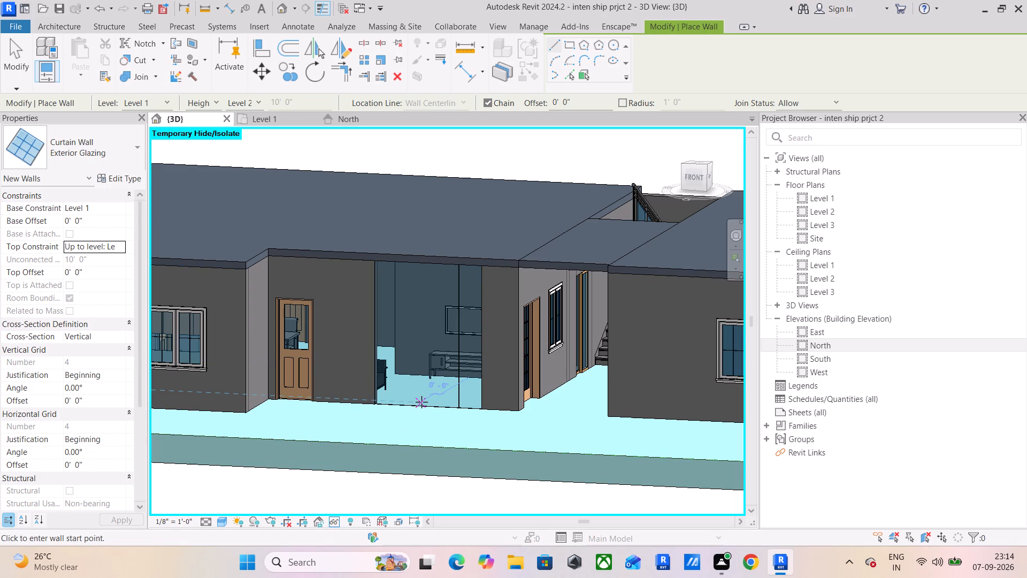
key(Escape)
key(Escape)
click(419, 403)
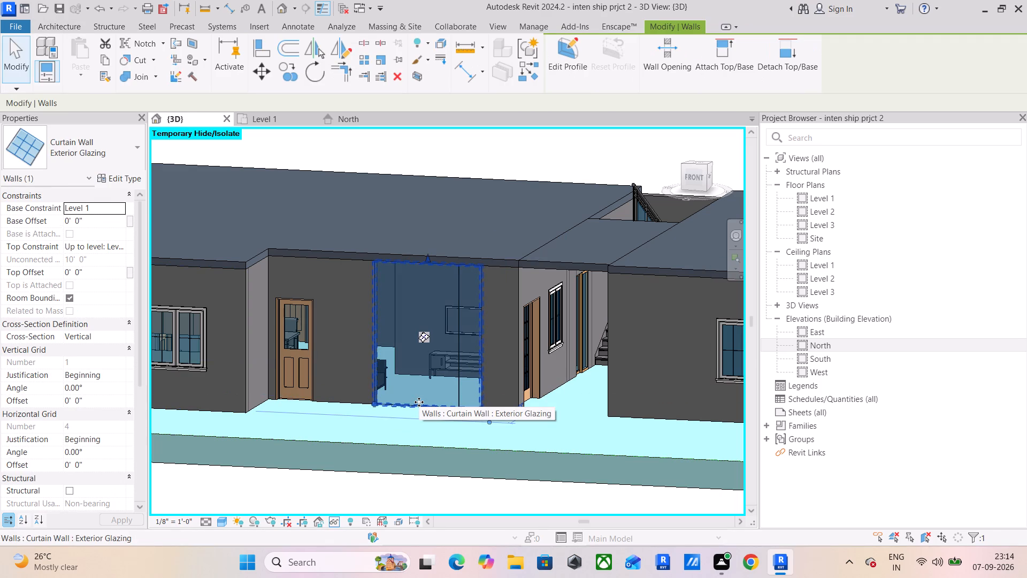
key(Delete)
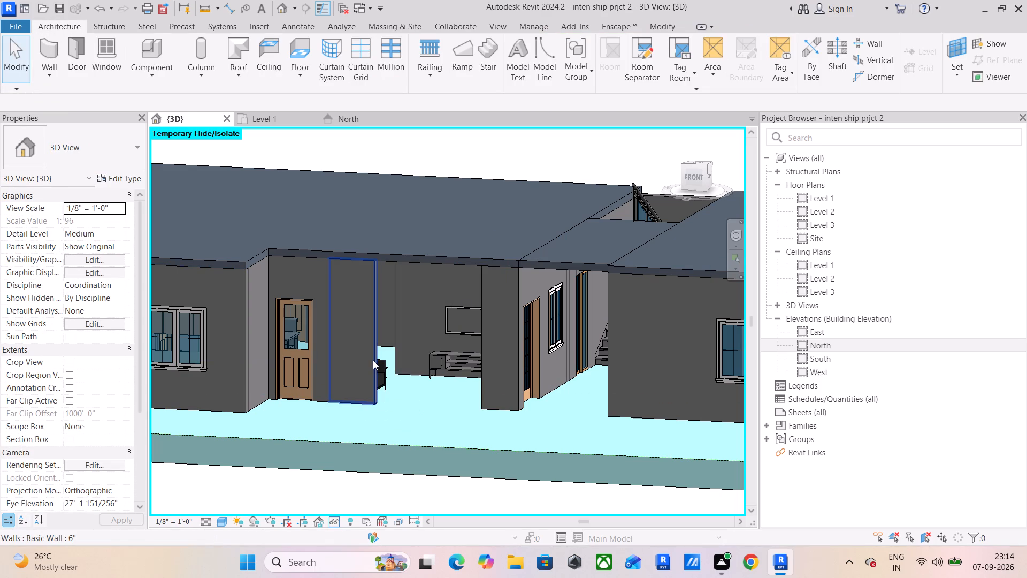
Close the gap in the living room's south wall with a matching 6" basic wall up to Level 2, flush with the adjoining segments.
click(262, 116)
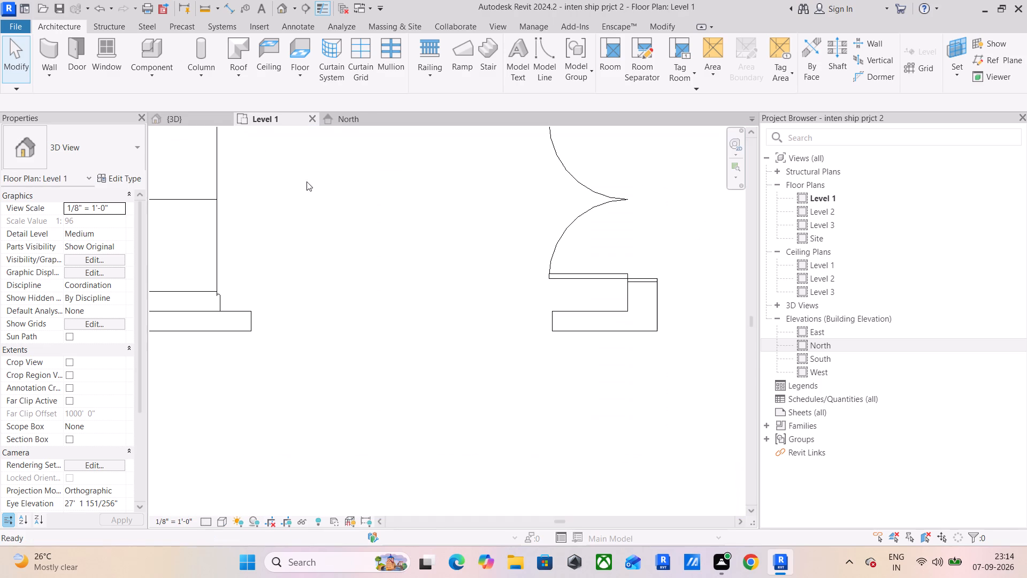
click(218, 326)
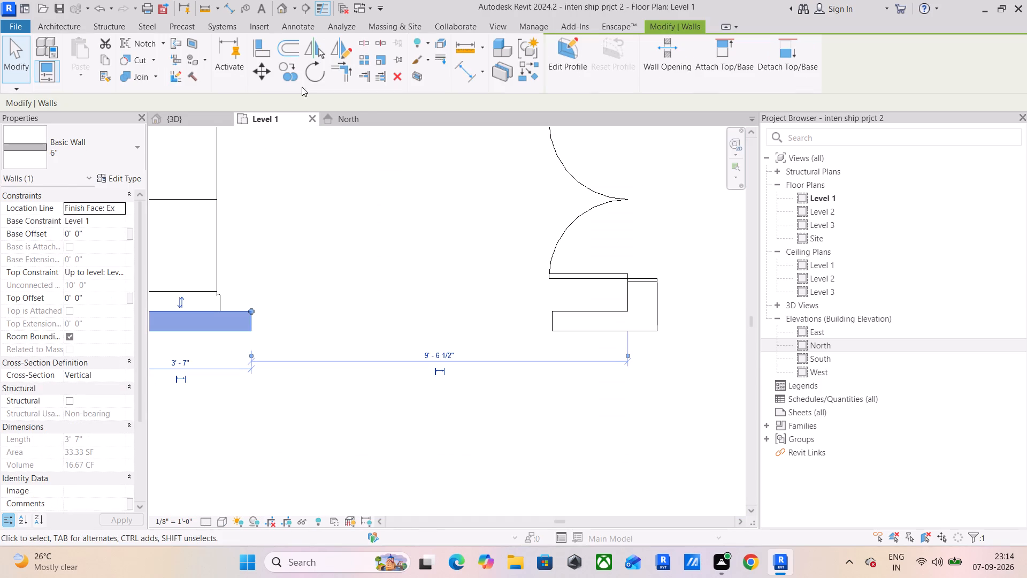
click(517, 69)
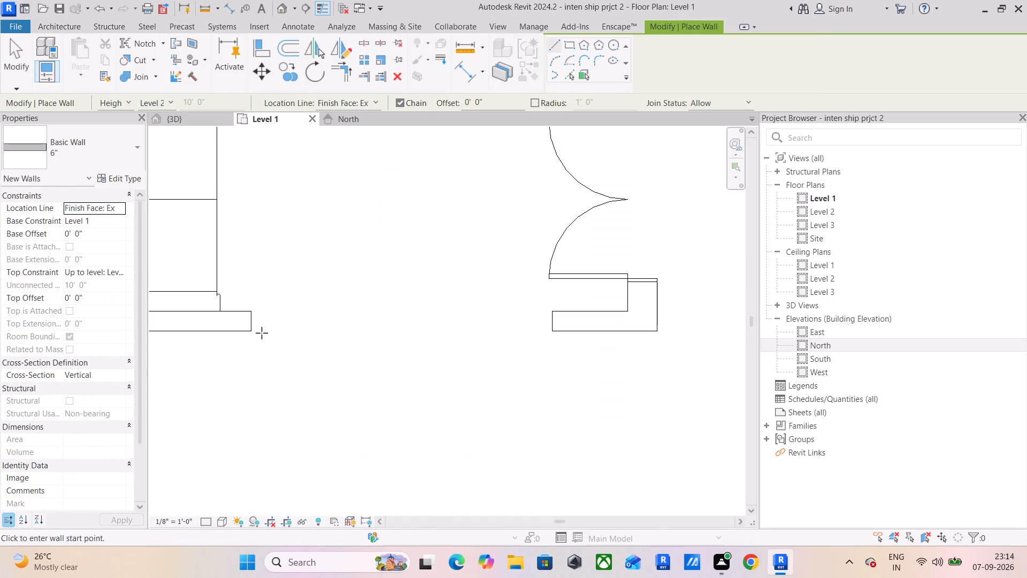
click(255, 328)
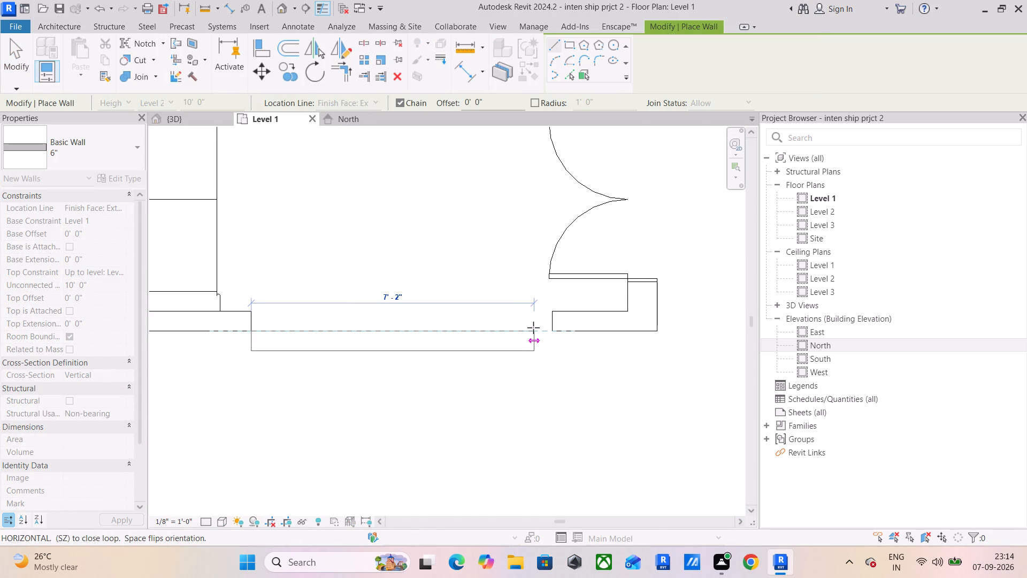
key(space)
click(553, 333)
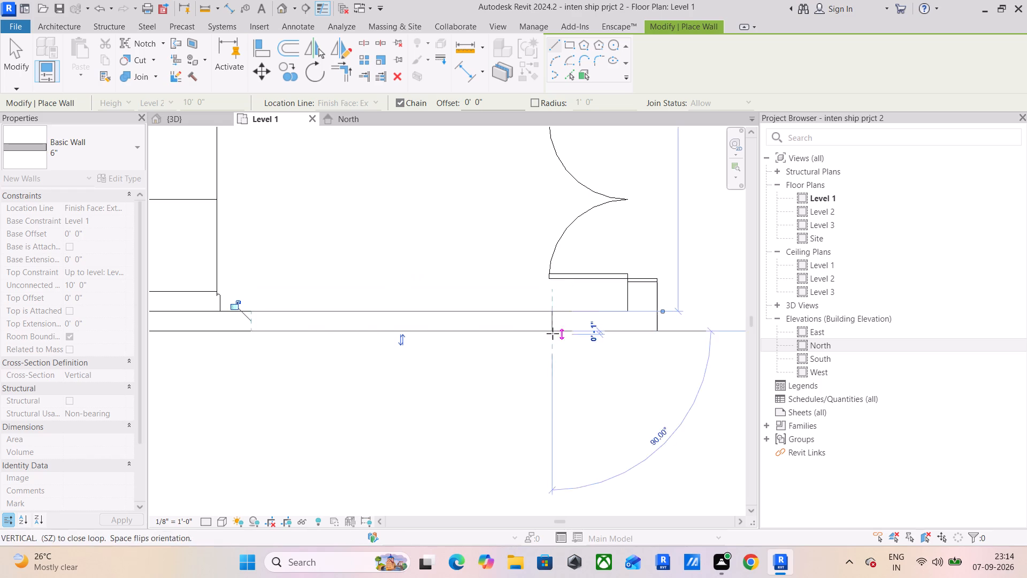
key(Escape)
key(Escape)
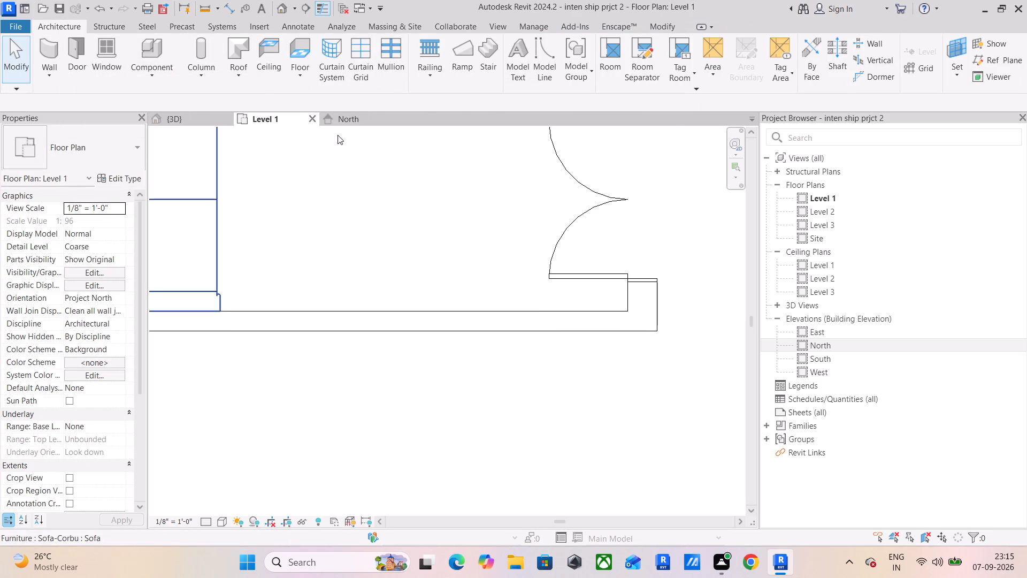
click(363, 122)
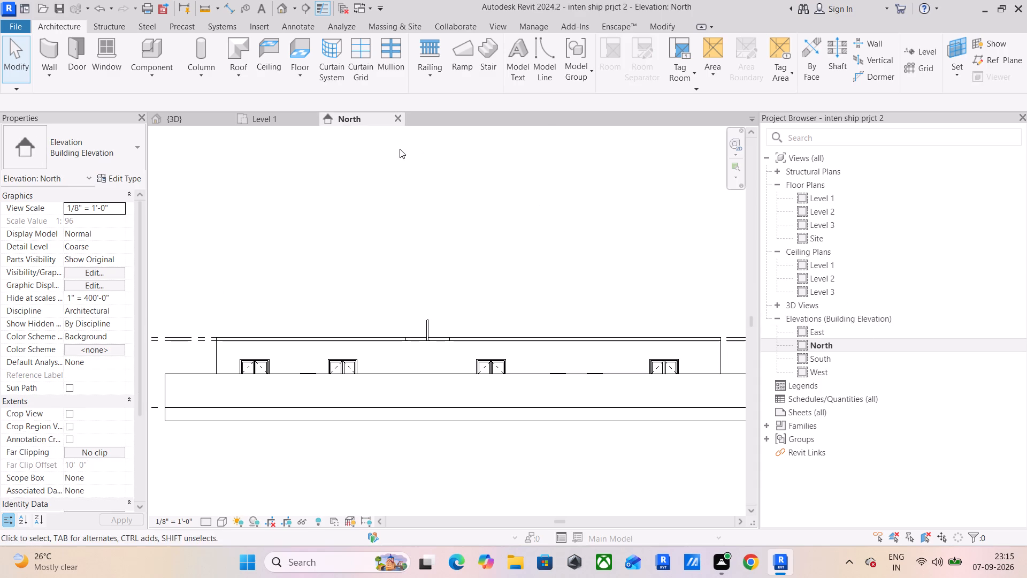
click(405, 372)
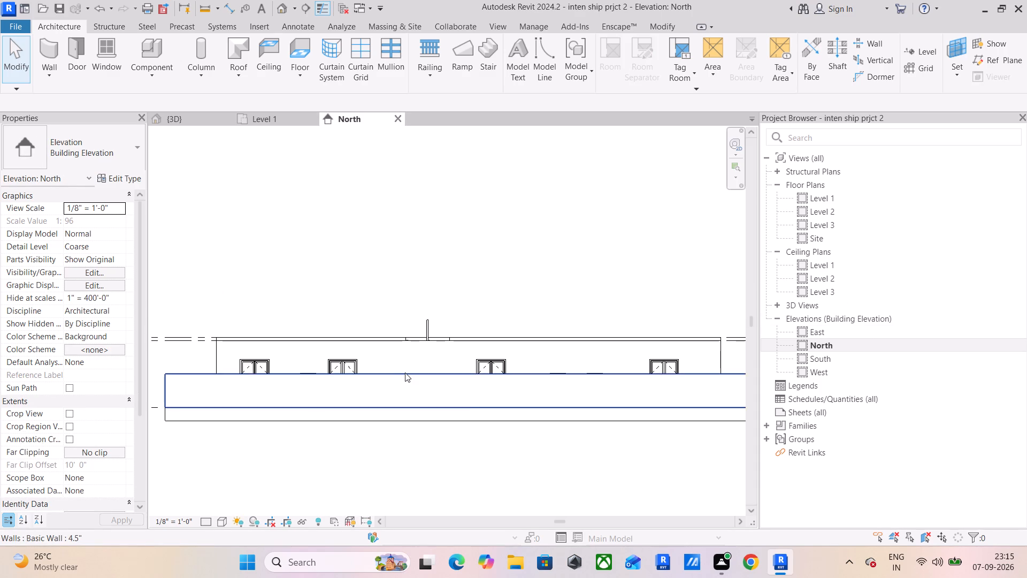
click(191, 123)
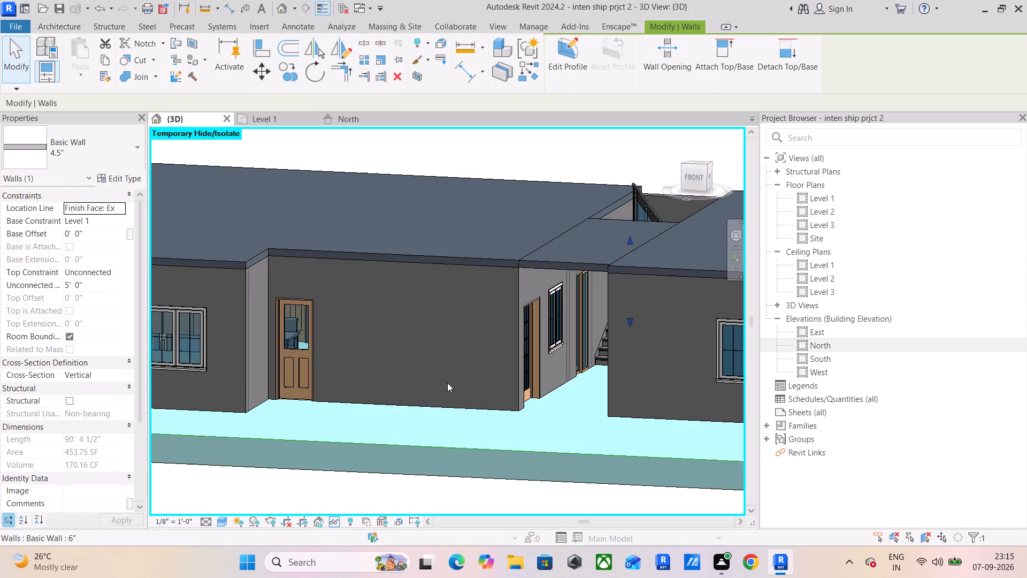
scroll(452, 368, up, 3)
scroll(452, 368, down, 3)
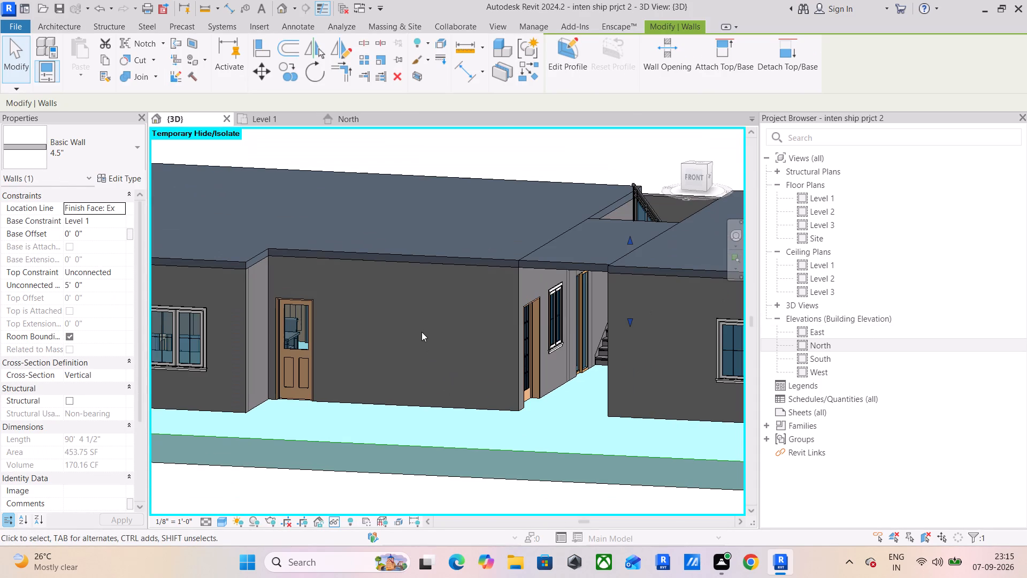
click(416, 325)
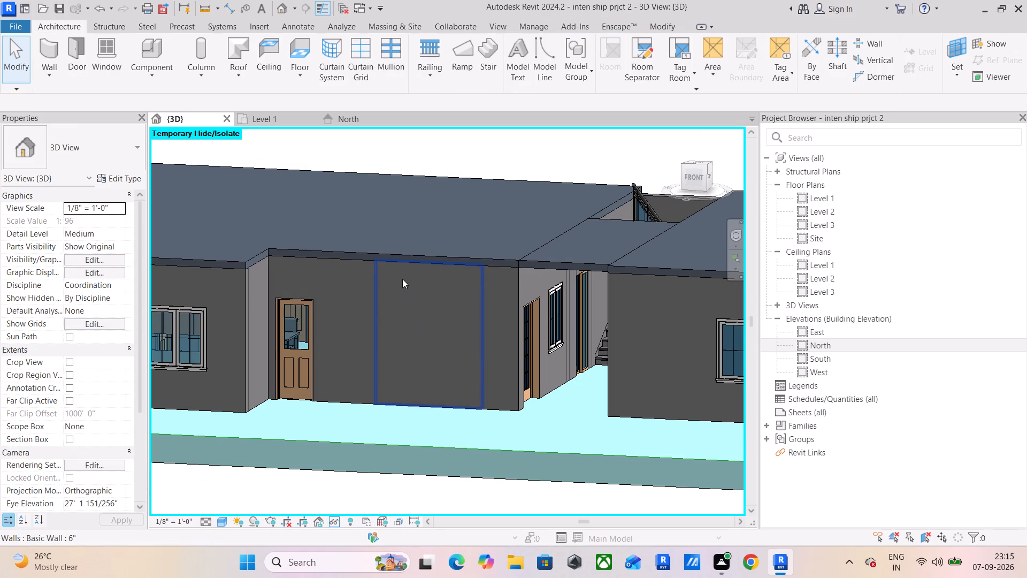
Set the top constraint of the living room's new south wall segment to Unconnected and open its unconnected height for editing.
click(378, 310)
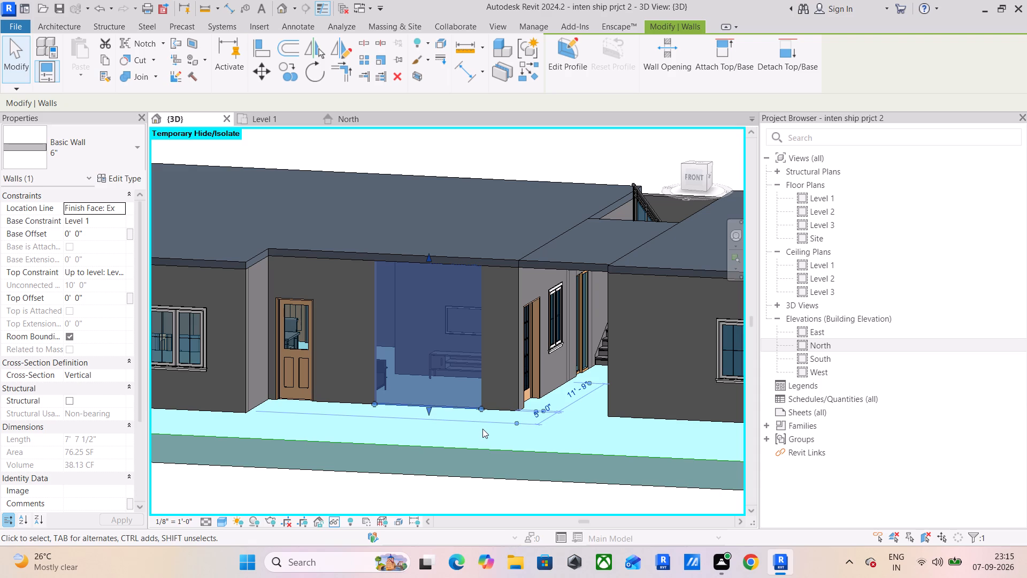
click(121, 270)
click(119, 271)
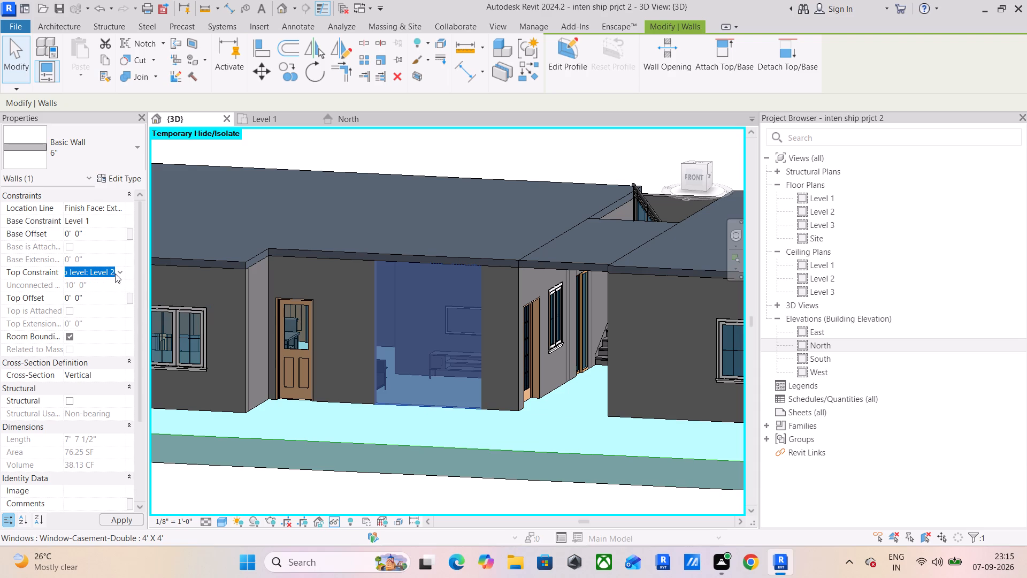
click(115, 273)
click(103, 292)
click(109, 273)
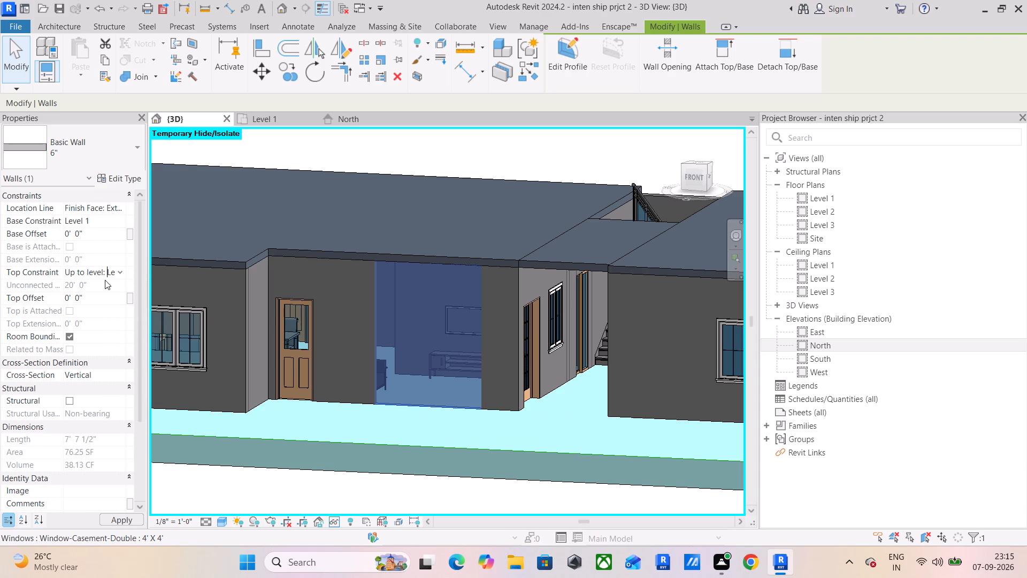
click(118, 270)
click(110, 285)
click(100, 285)
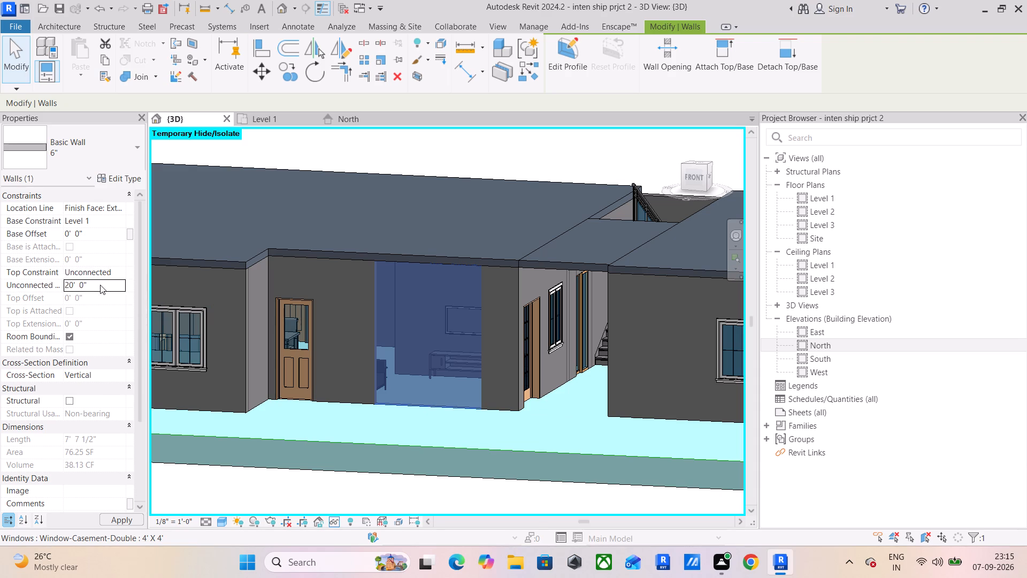
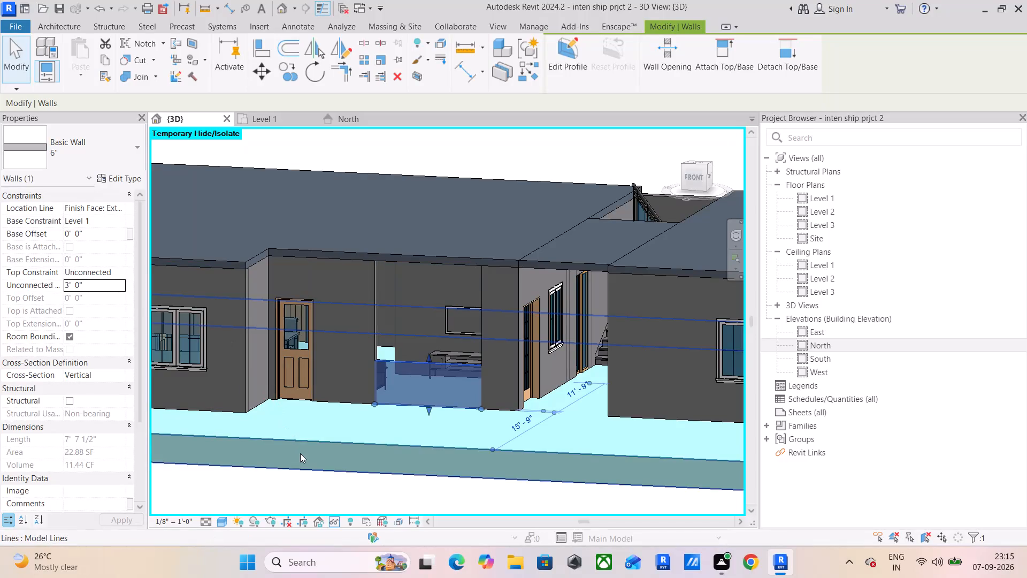
Set the unconnected height of the living room's new south wall segment to 2'.
click(89, 282)
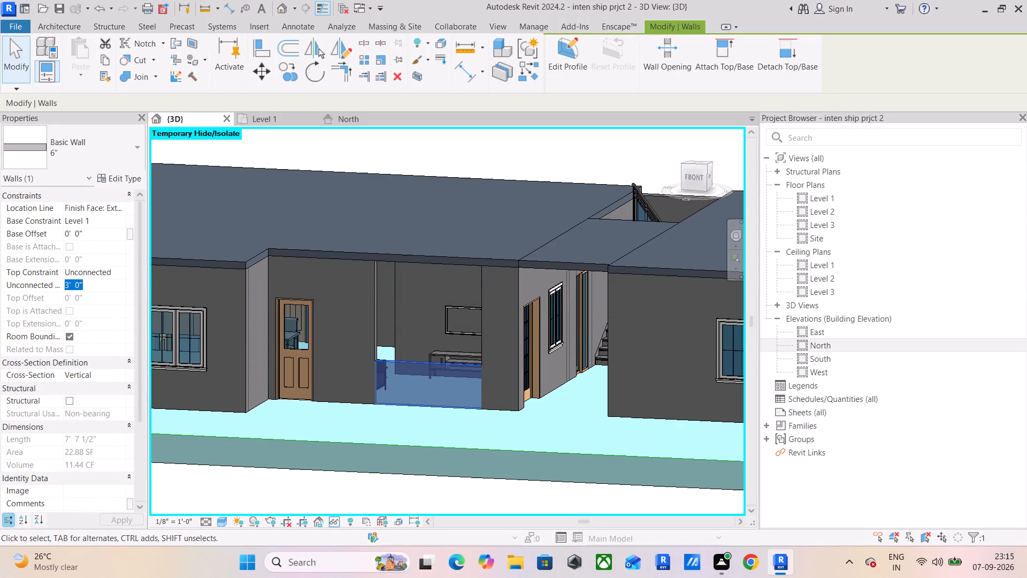
text(2')
key(Return)
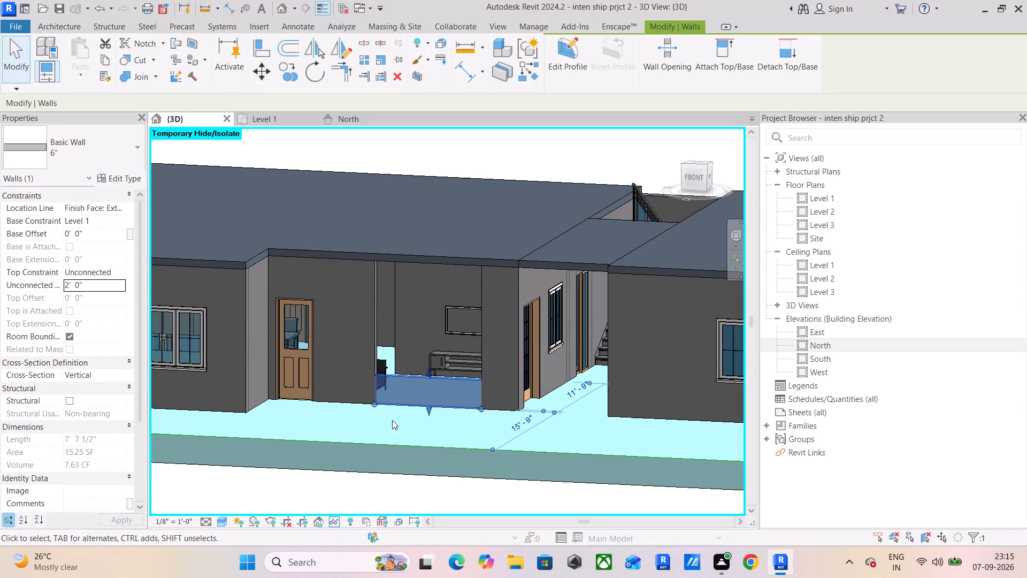
click(386, 429)
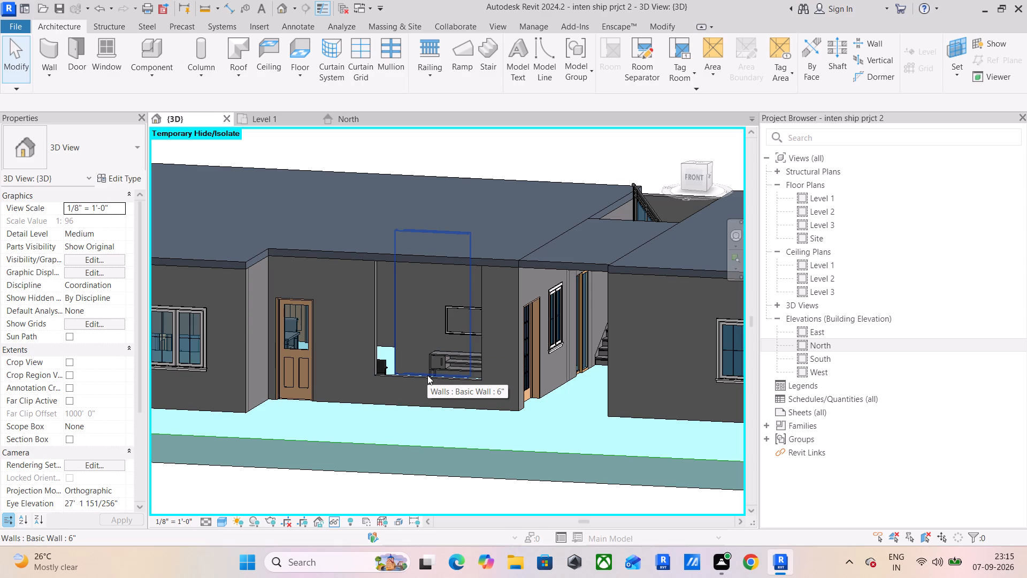
shift+middle_drag(421, 381, 413, 430)
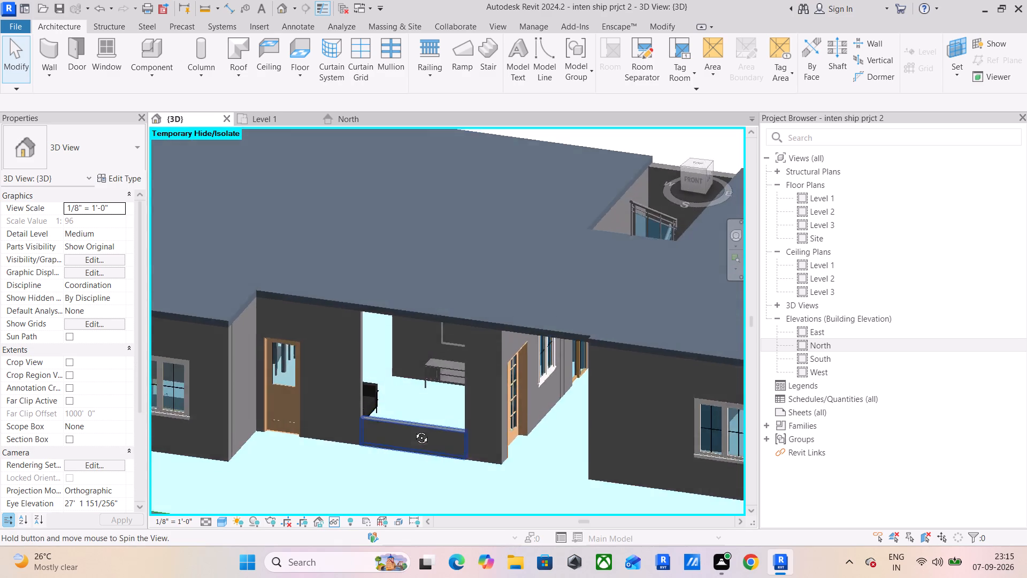
shift+middle_drag(413, 430, 410, 452)
scroll(397, 460, up, 9)
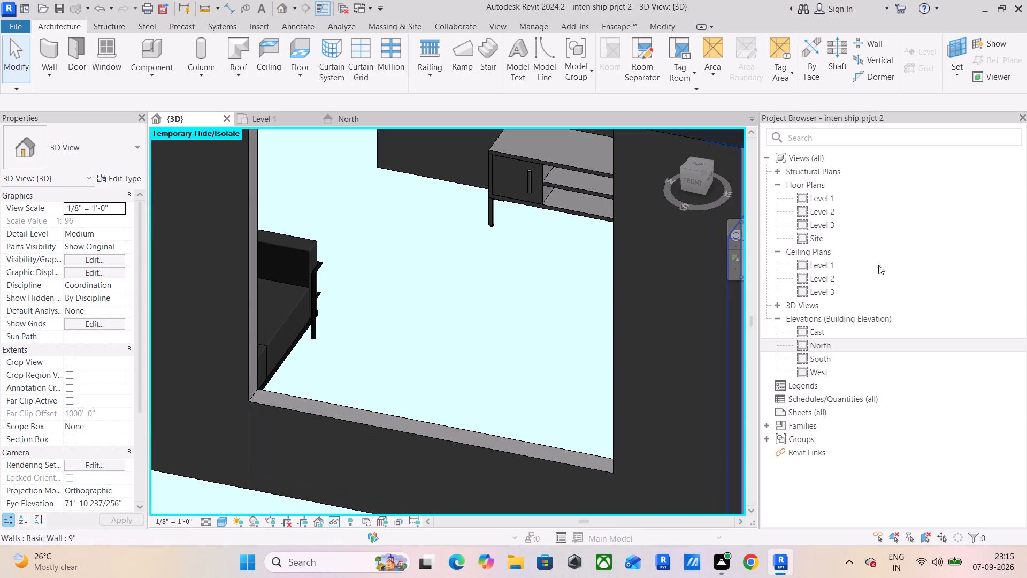
In the North elevation, temporarily hide the 4.5" perimeter wall standing in front of the building.
click(331, 117)
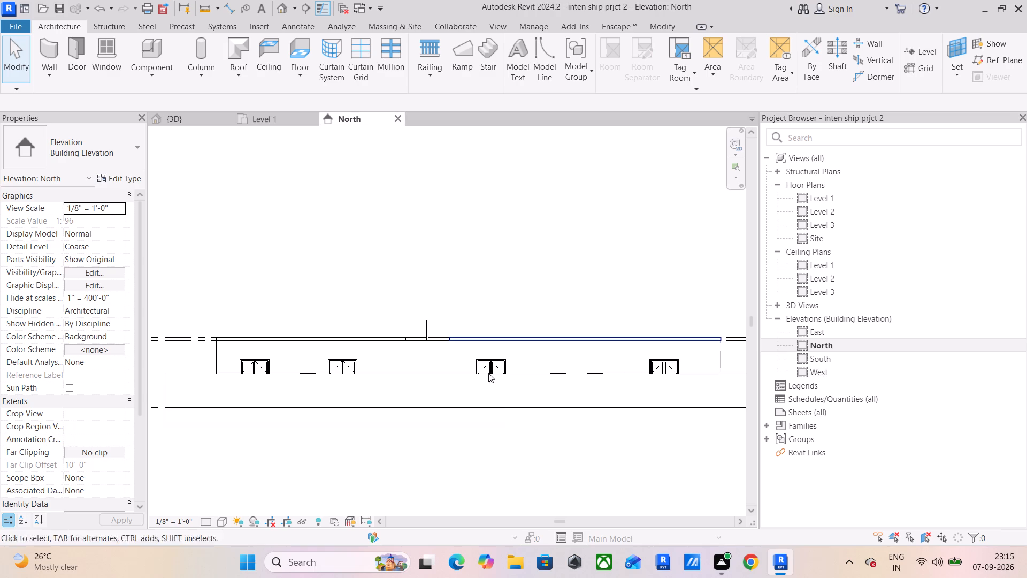
click(477, 380)
click(475, 376)
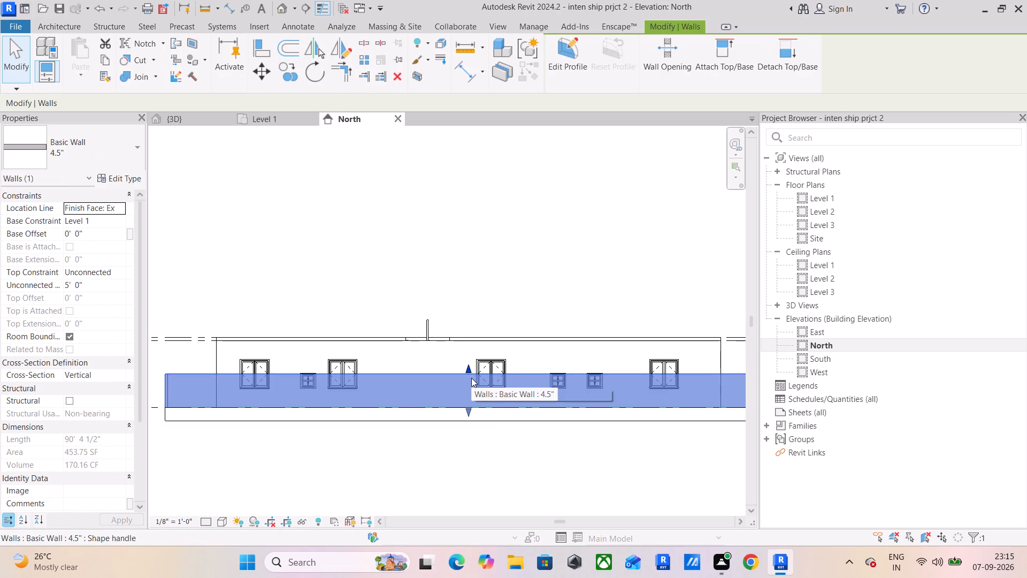
text(hh)
scroll(386, 470, down, 2)
middle_drag(397, 471, 412, 471)
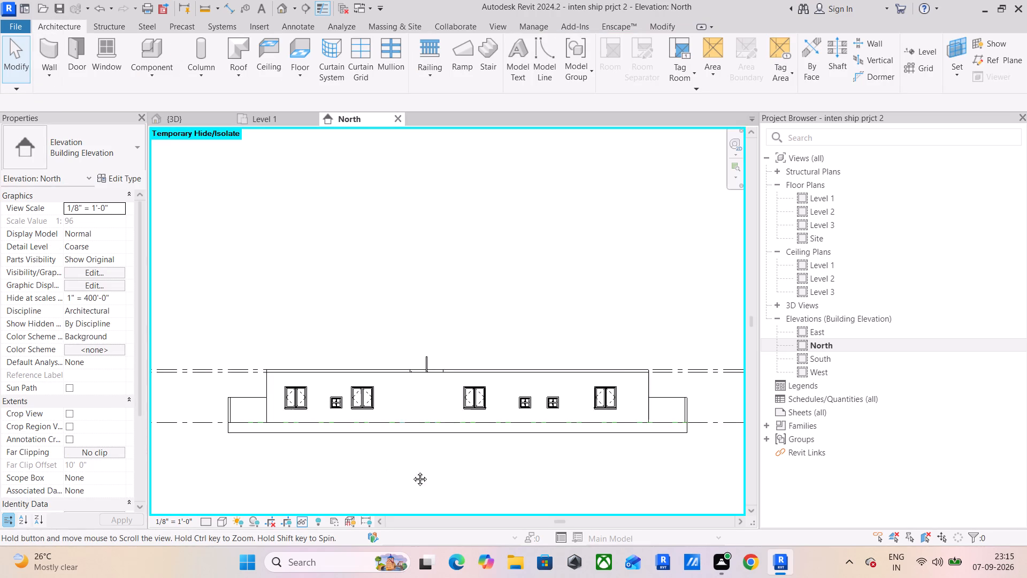
middle_drag(412, 471, 463, 466)
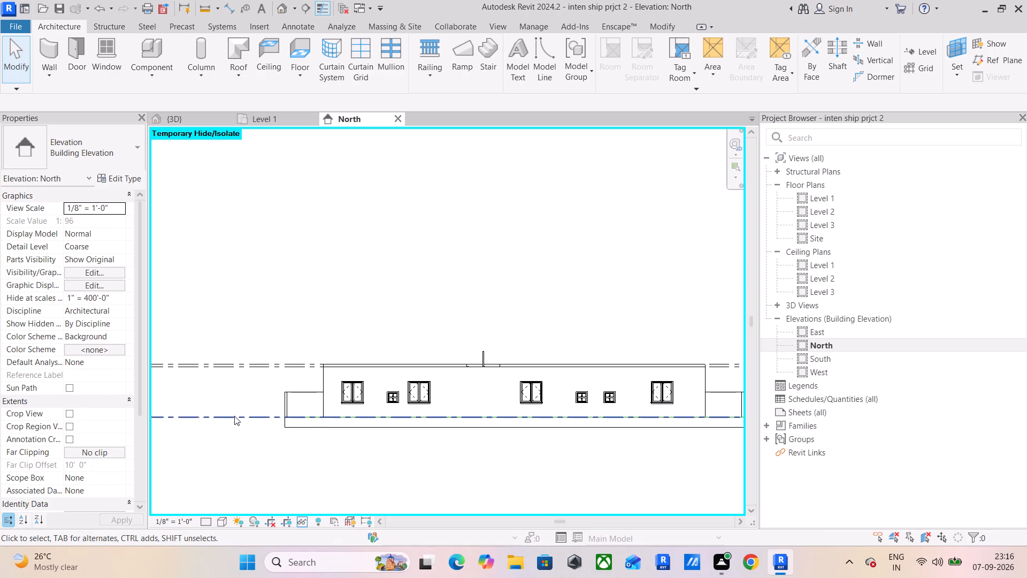
On the Level 1 plan, draw a Curtain Wall 1 up to Level 2 along the full outer face of the living room's low south wall.
click(260, 112)
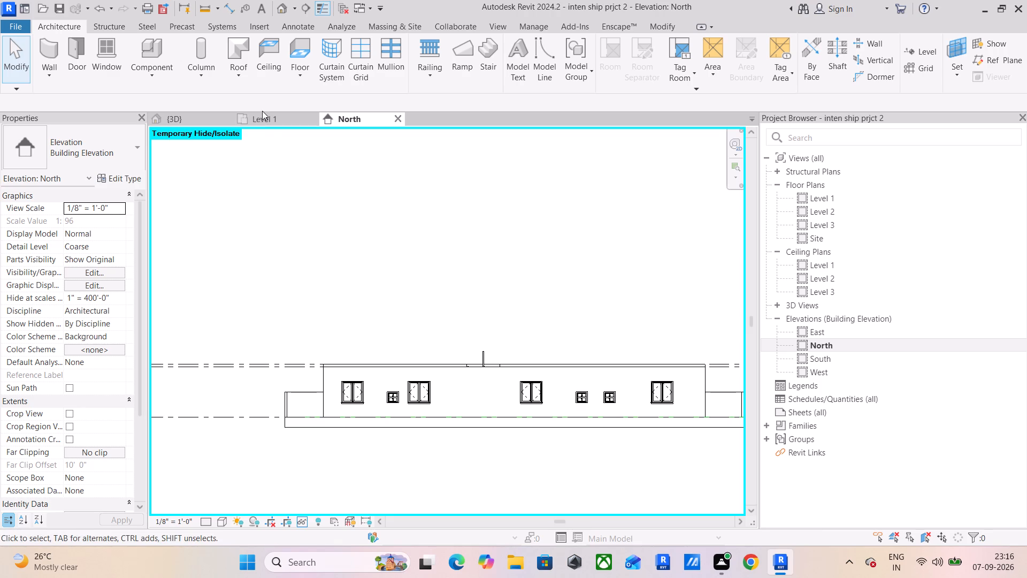
click(269, 121)
scroll(377, 380, down, 5)
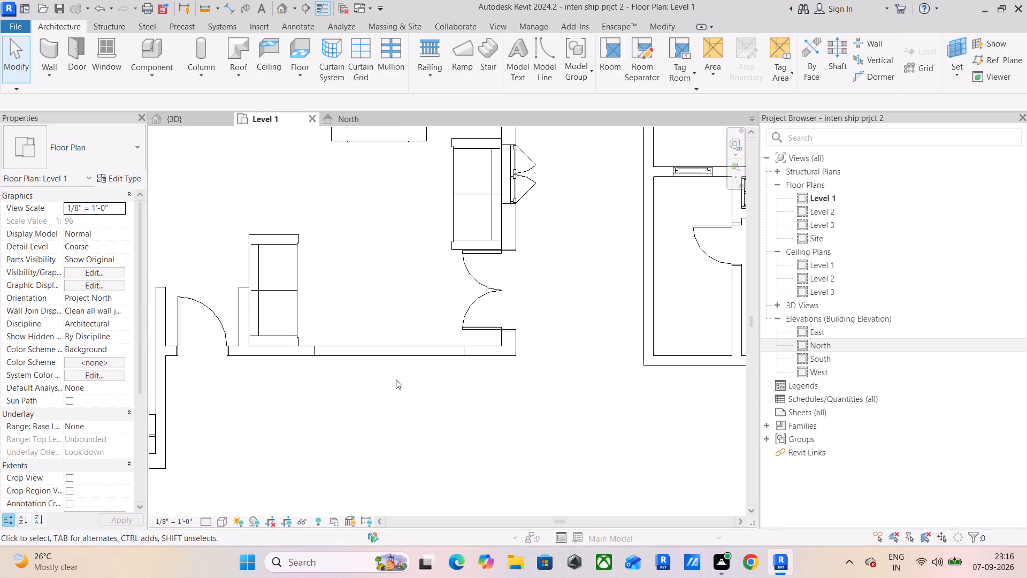
click(47, 72)
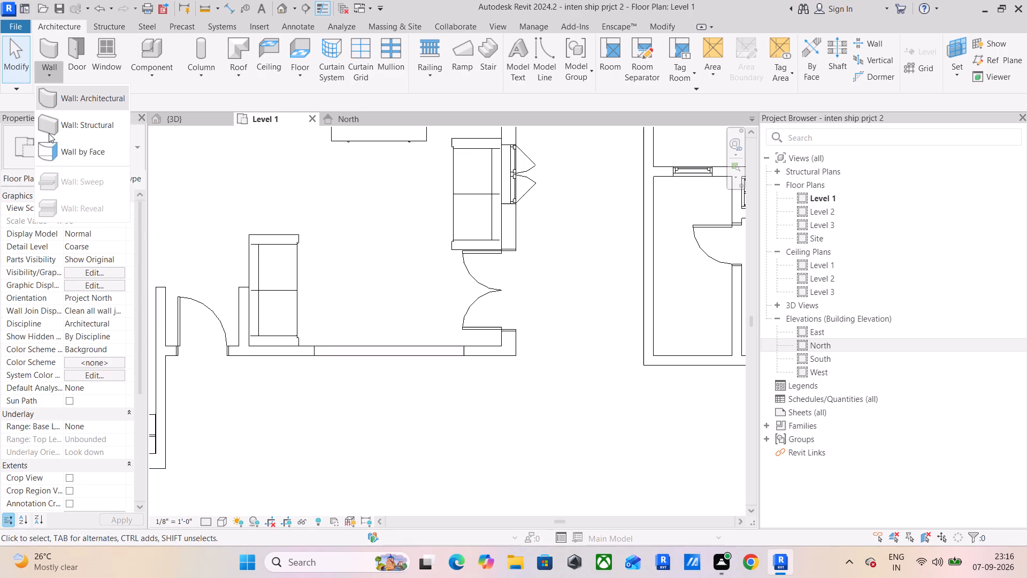
click(81, 101)
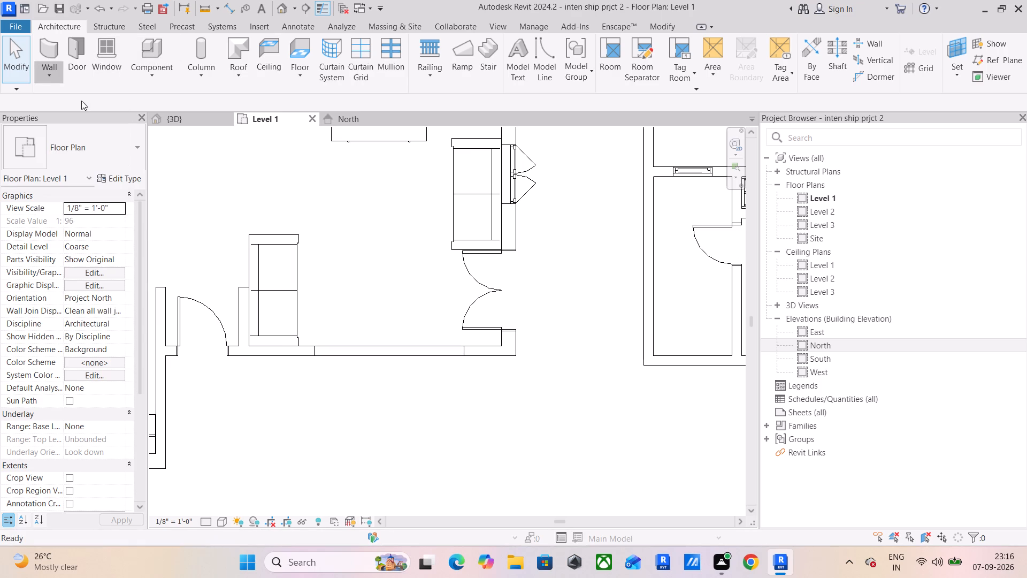
click(85, 154)
scroll(86, 263, down, 12)
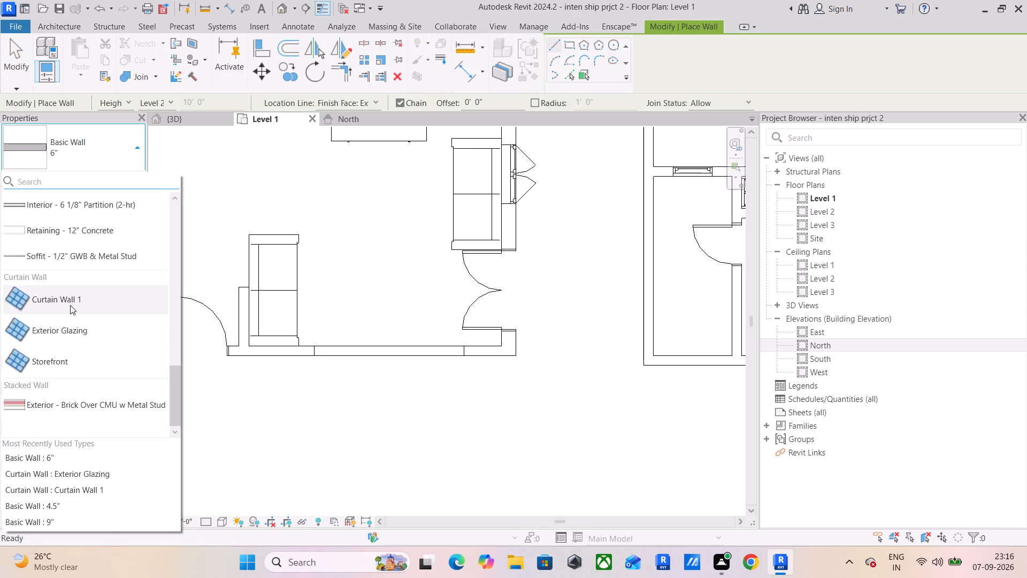
click(70, 305)
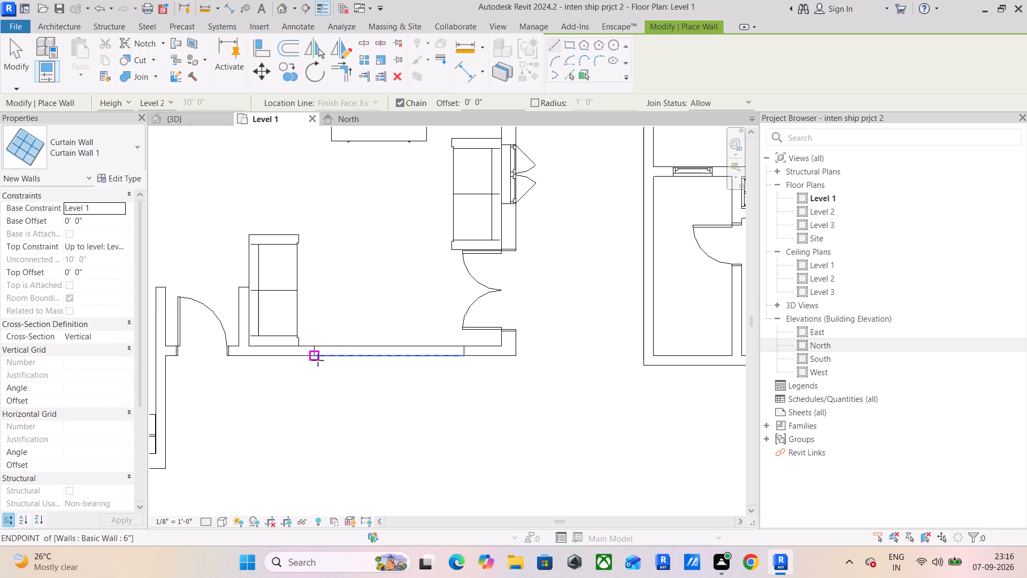
click(318, 360)
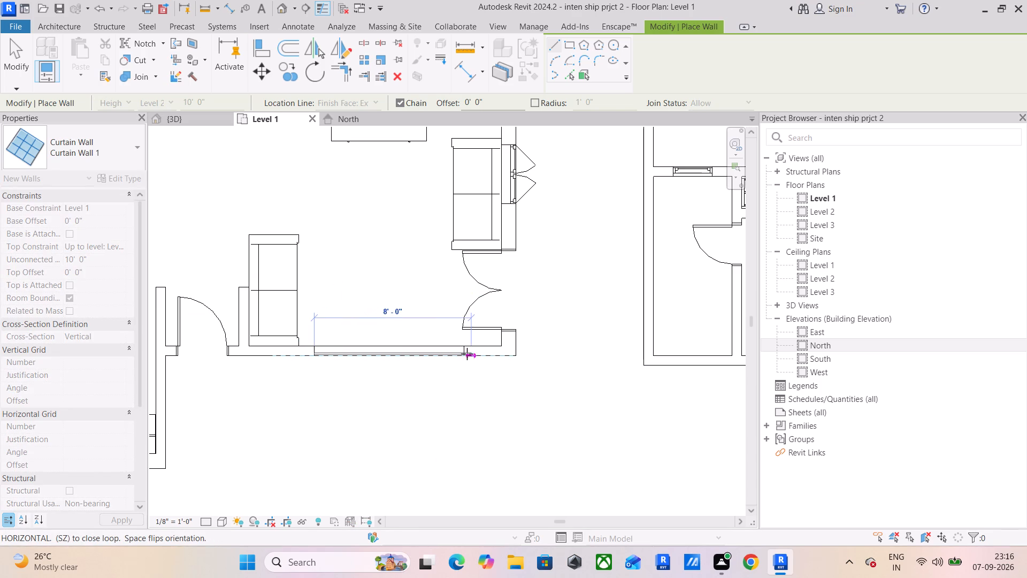
scroll(464, 353, up, 10)
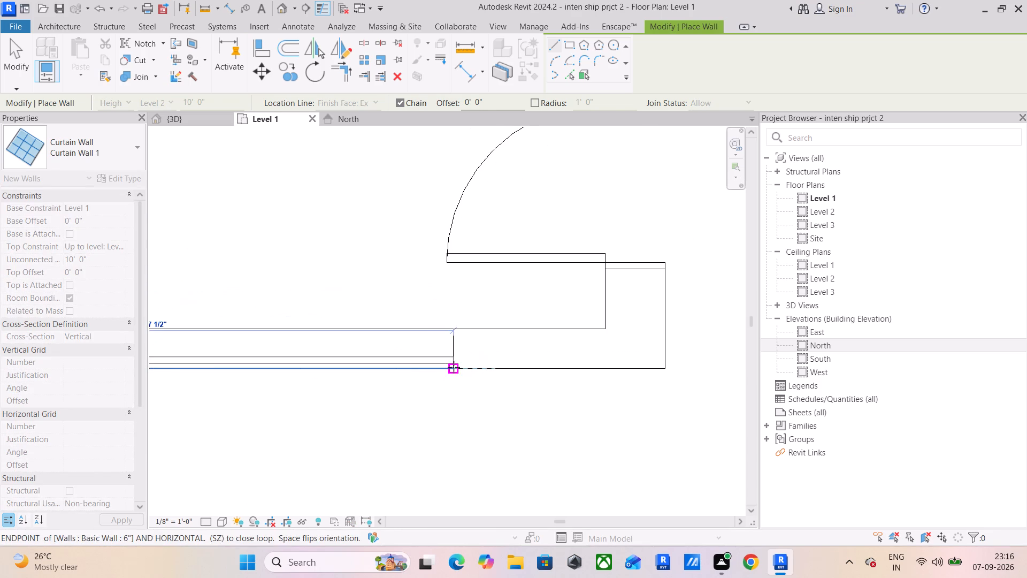
click(454, 367)
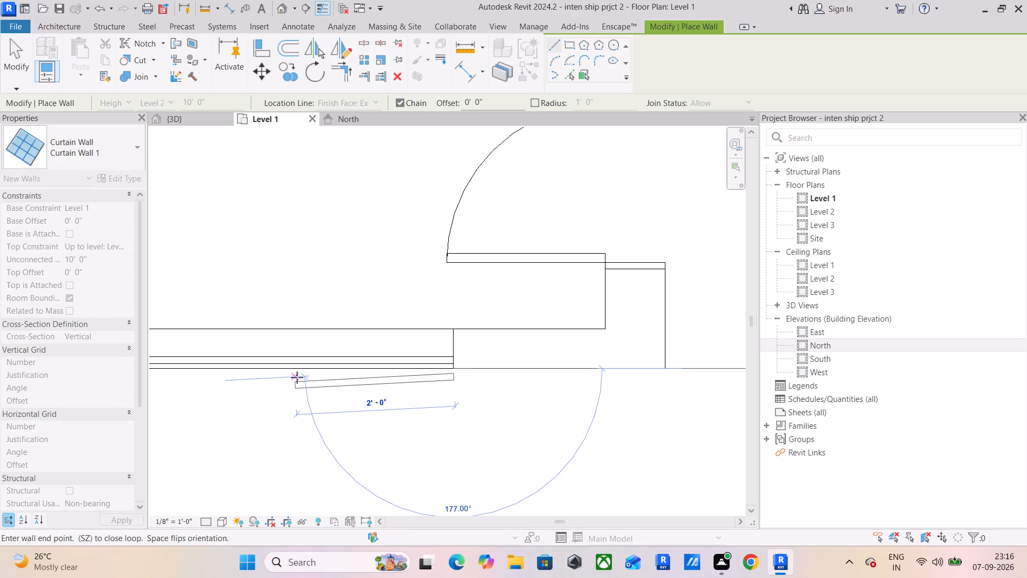
key(Escape)
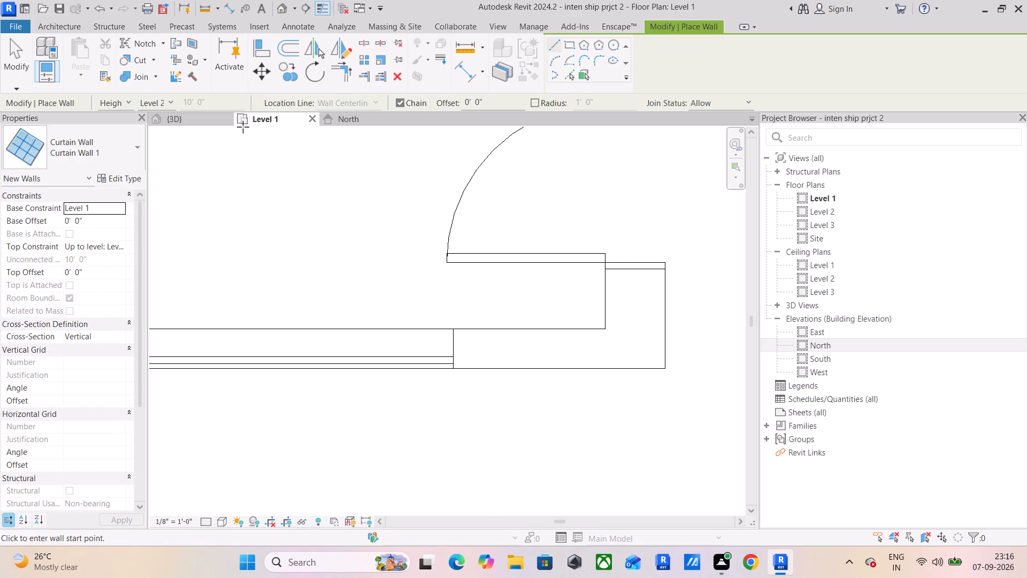
click(190, 113)
scroll(455, 415, down, 6)
scroll(503, 376, down, 2)
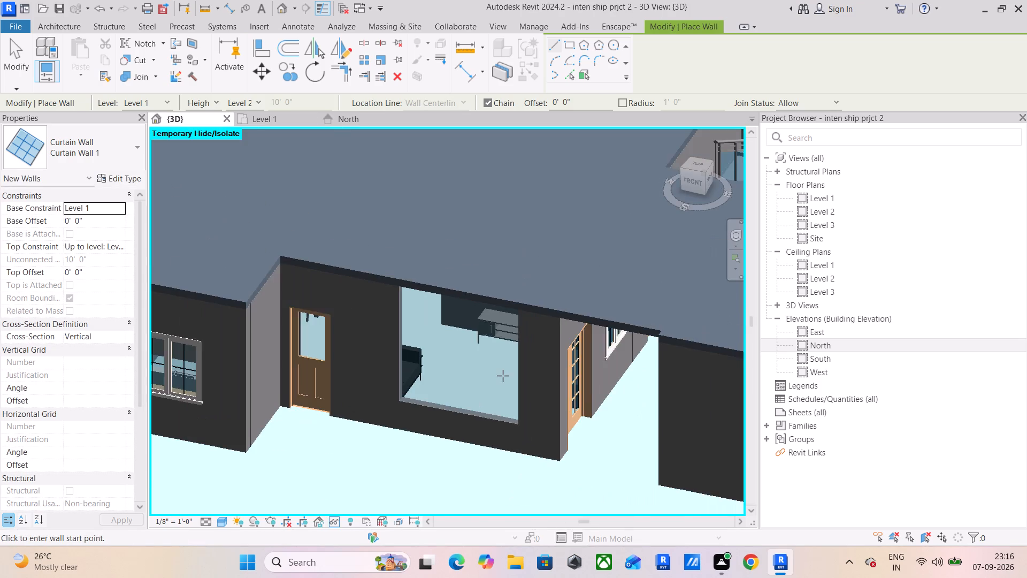
shift+middle_drag(461, 363, 467, 277)
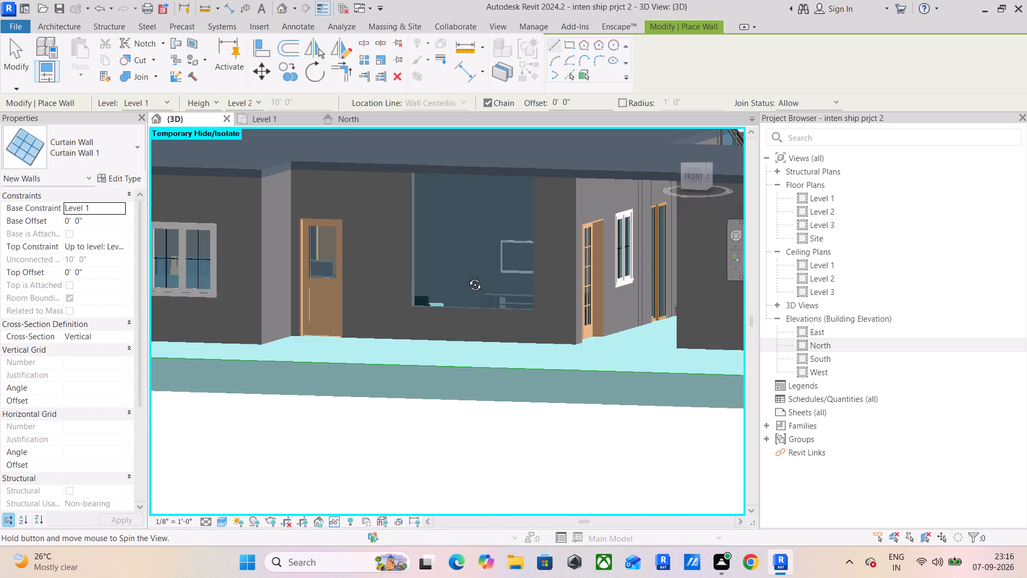
shift+middle_drag(467, 277, 467, 288)
key(Escape)
key(Escape)
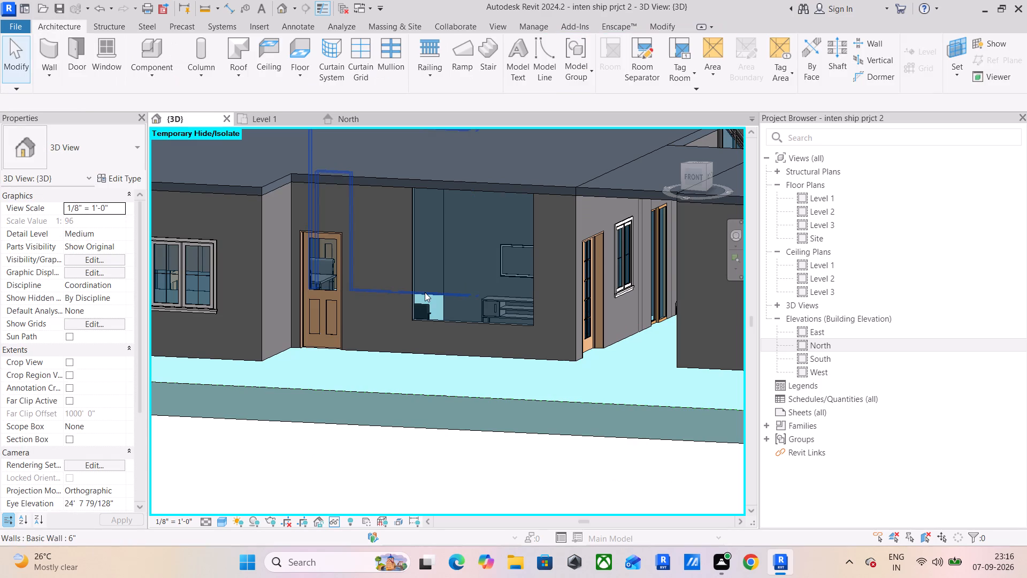
Raise the living room curtain wall's base onto the top of the low wall, giving a 2' 0" base offset.
click(414, 278)
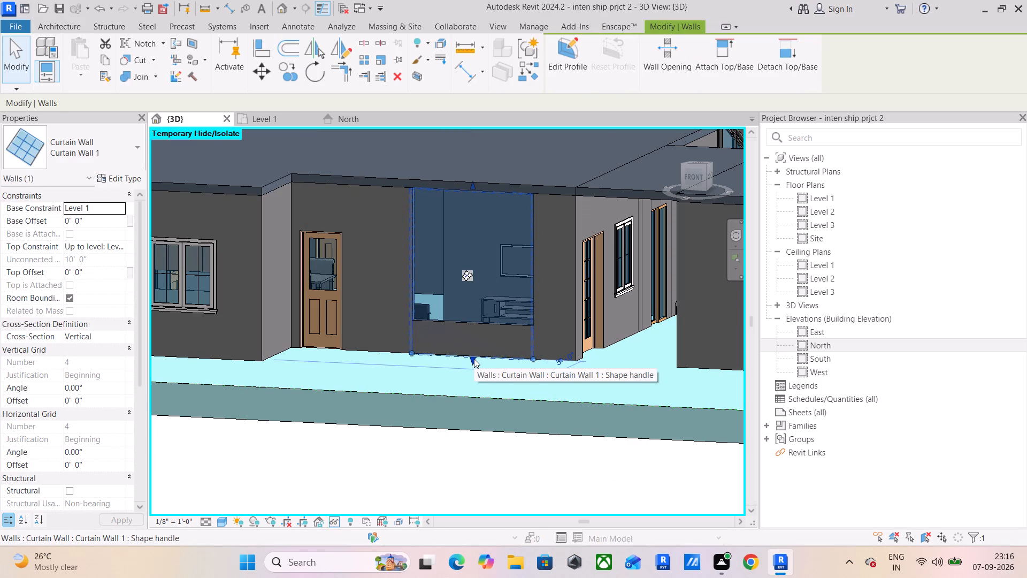
drag(474, 359, 469, 326)
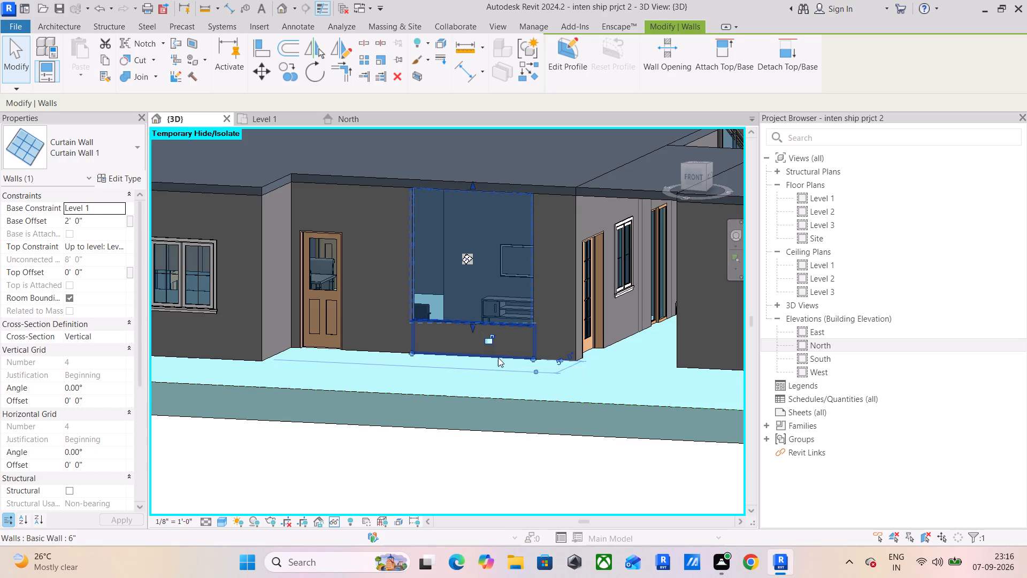
scroll(495, 354, up, 8)
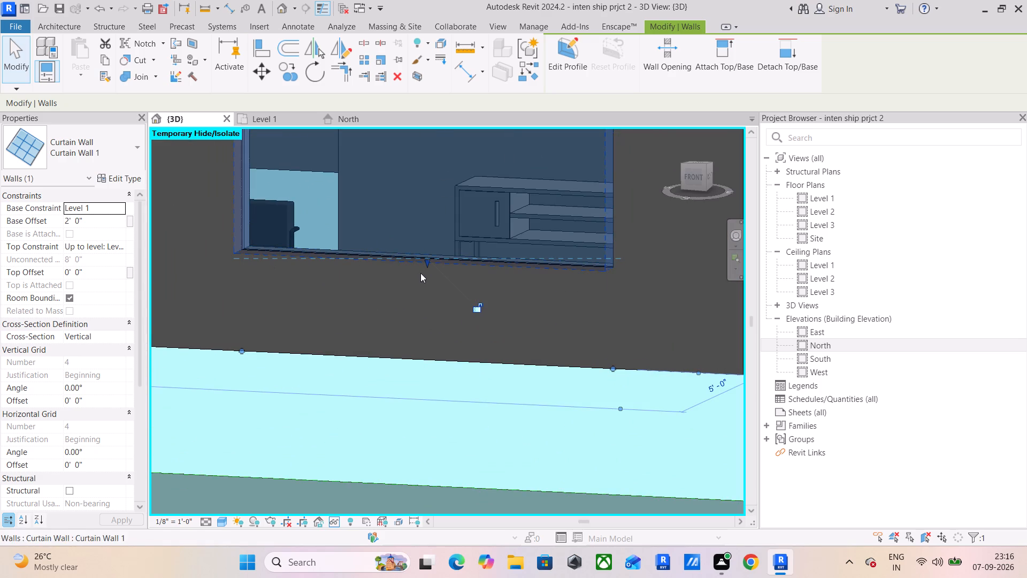
click(429, 265)
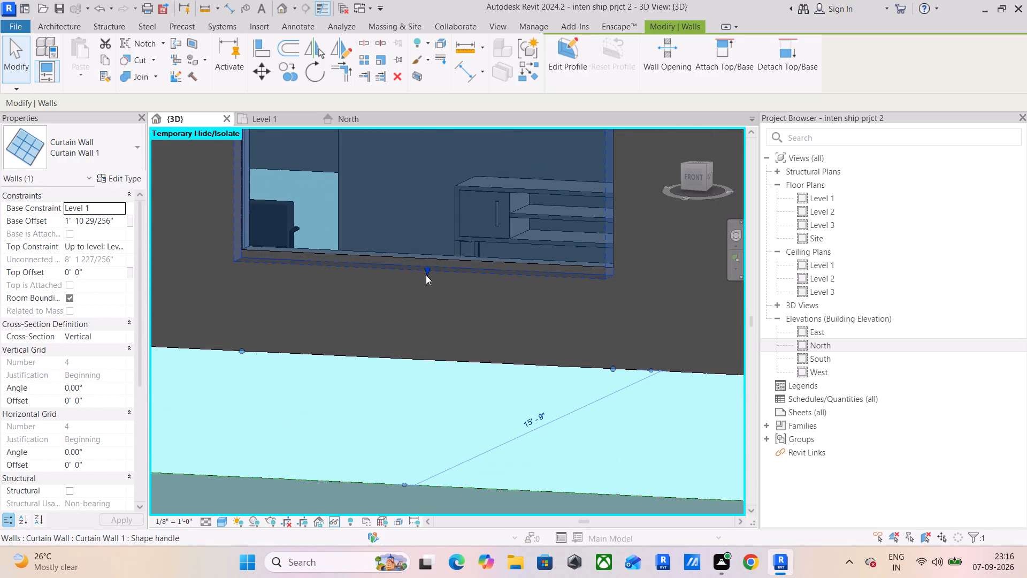
drag(425, 271, 432, 249)
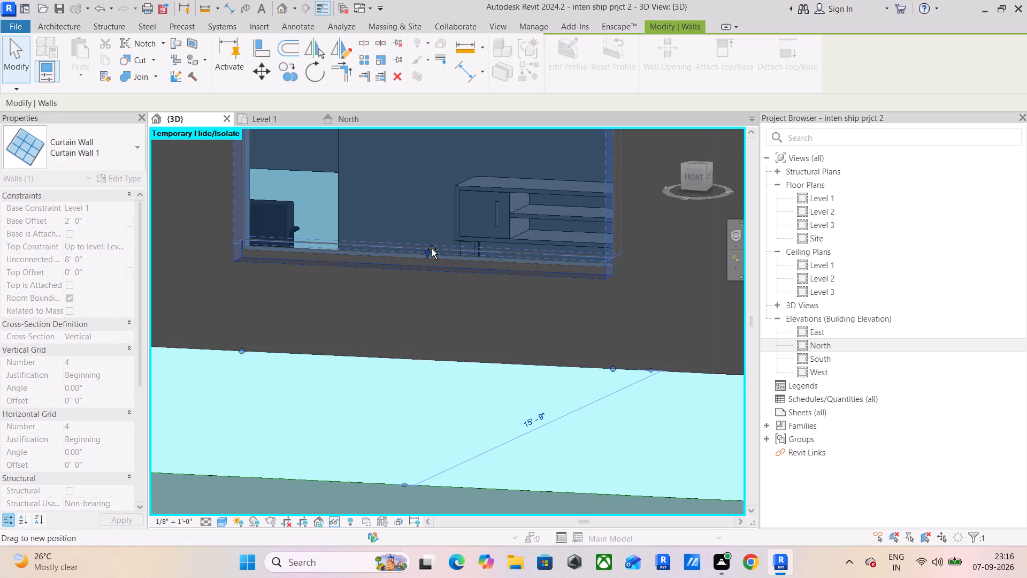
drag(432, 249, 472, 267)
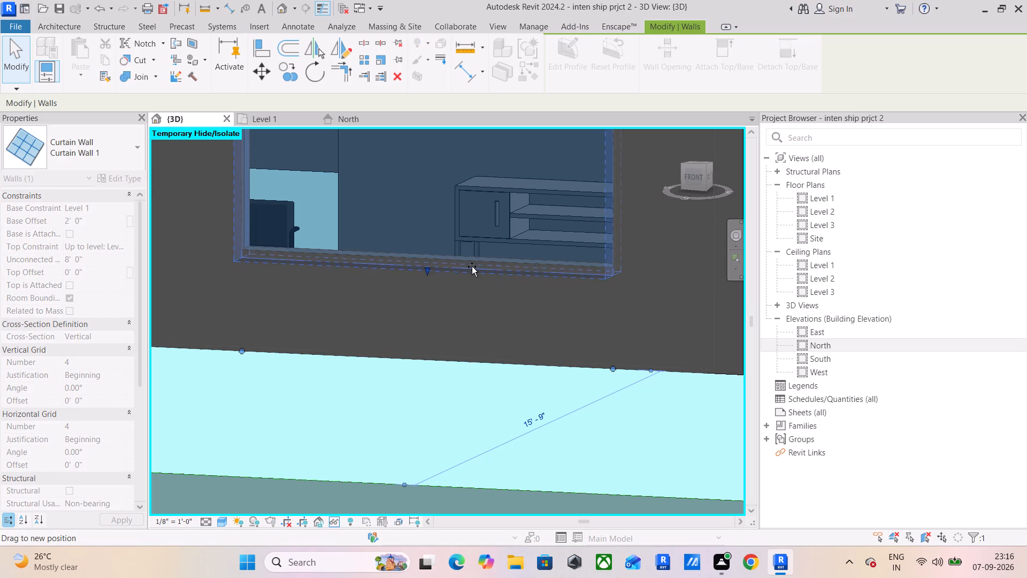
drag(472, 267, 476, 267)
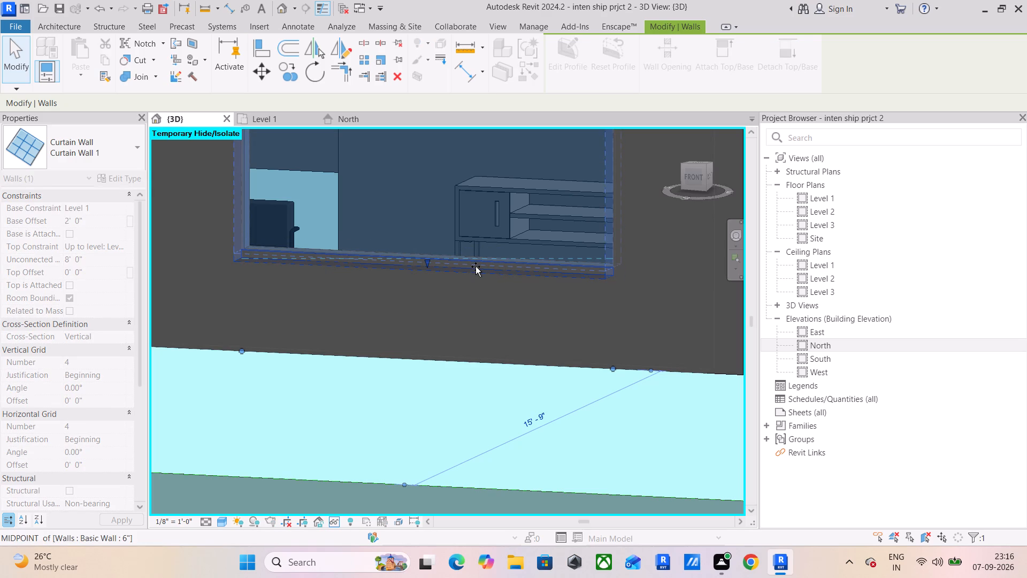
drag(476, 267, 477, 254)
drag(477, 254, 477, 256)
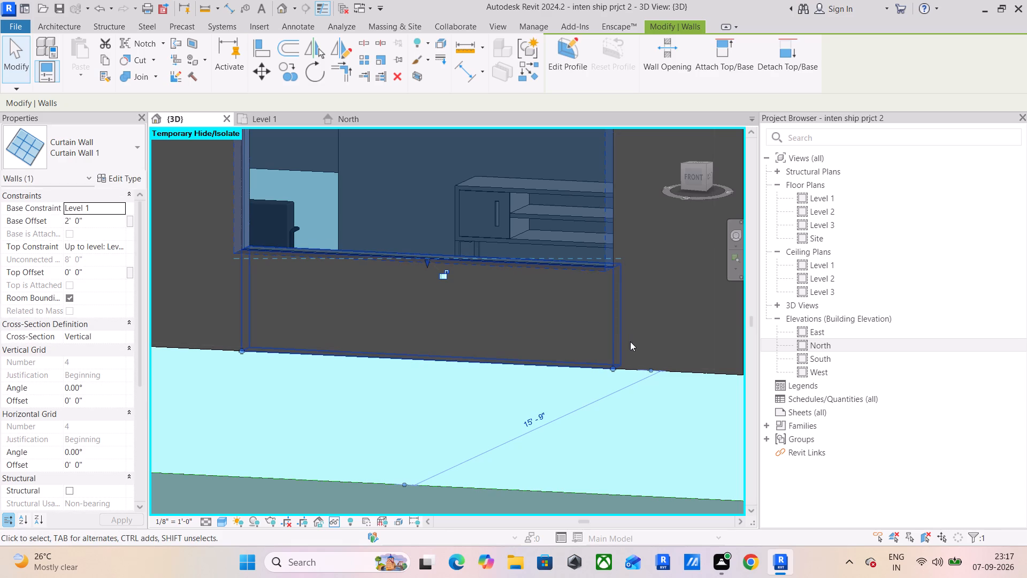
scroll(541, 328, down, 4)
middle_drag(548, 366, 540, 396)
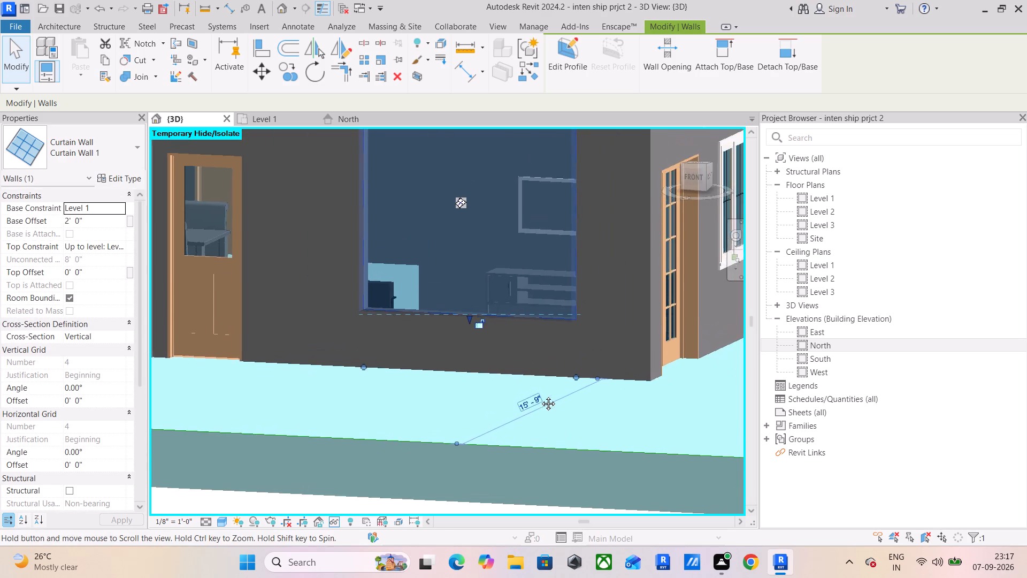
middle_drag(540, 396, 539, 447)
key(Escape)
key(Escape)
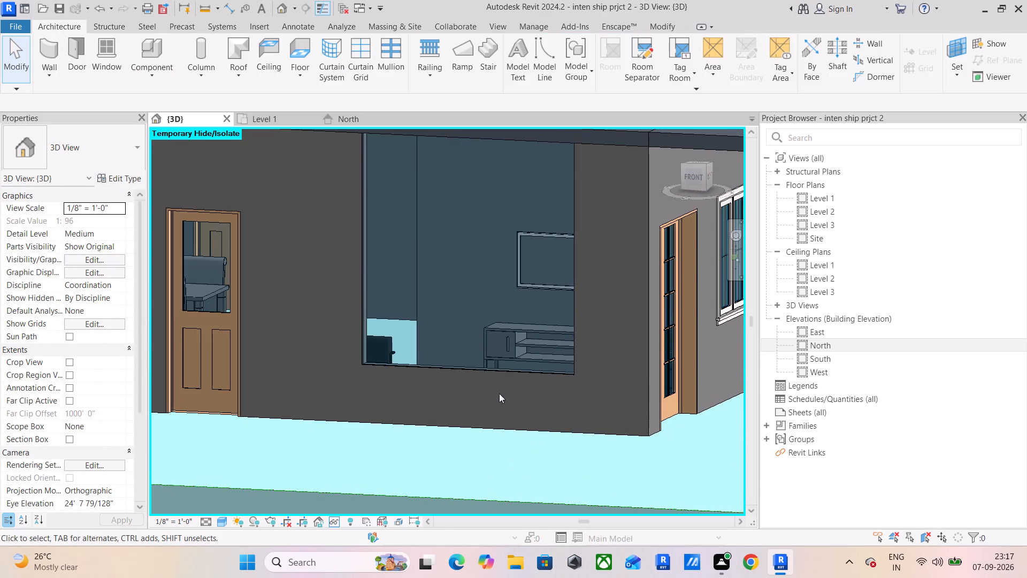
Copy the living room's low south wall straight up to the top of the opening, with its top edge against the roof's underside.
click(497, 428)
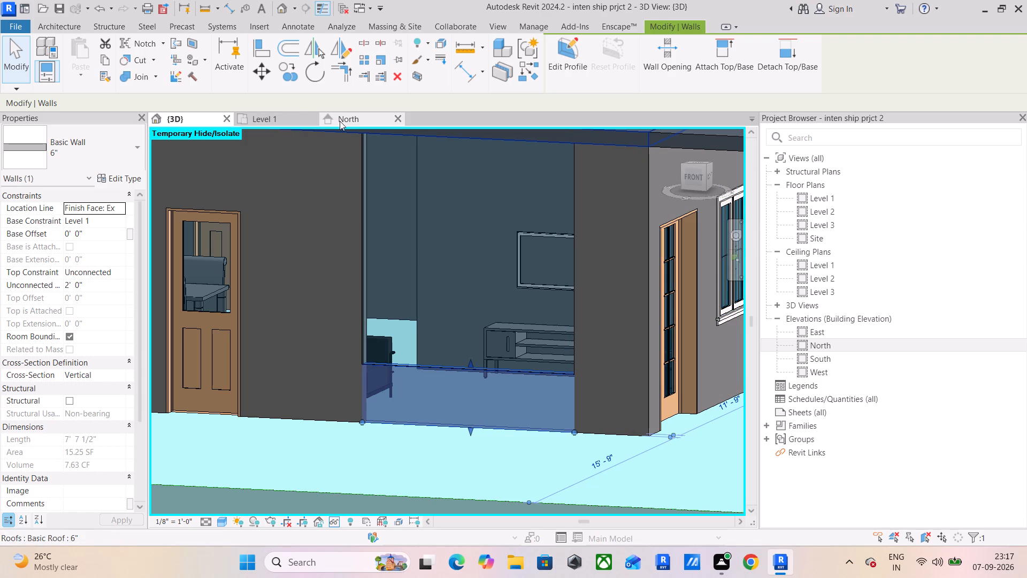
click(699, 177)
middle_drag(600, 253, 600, 496)
scroll(603, 463, down, 5)
click(286, 73)
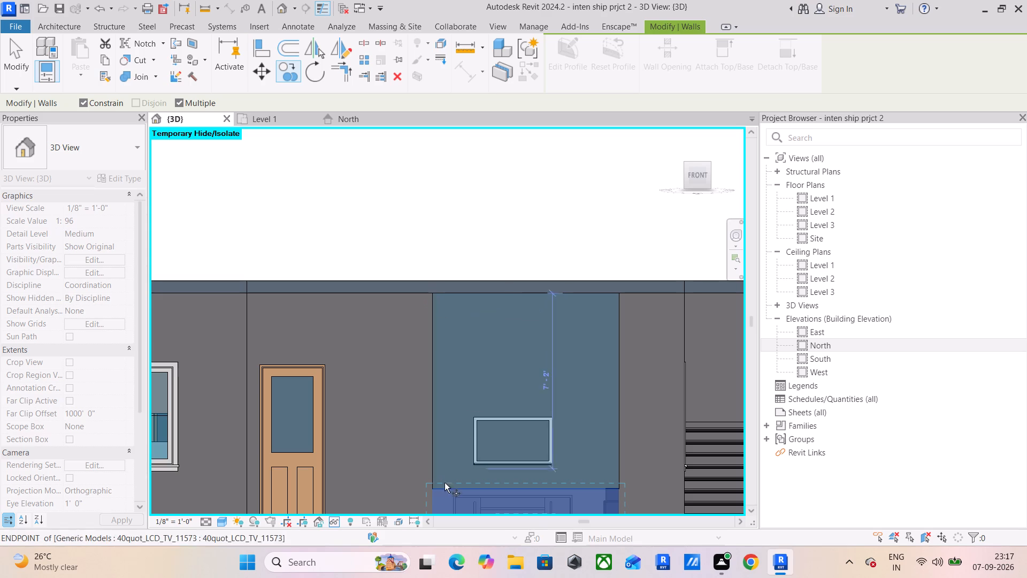
scroll(428, 492, up, 5)
middle_drag(424, 479, 386, 284)
scroll(393, 337, up, 1)
click(398, 295)
middle_drag(402, 232, 415, 553)
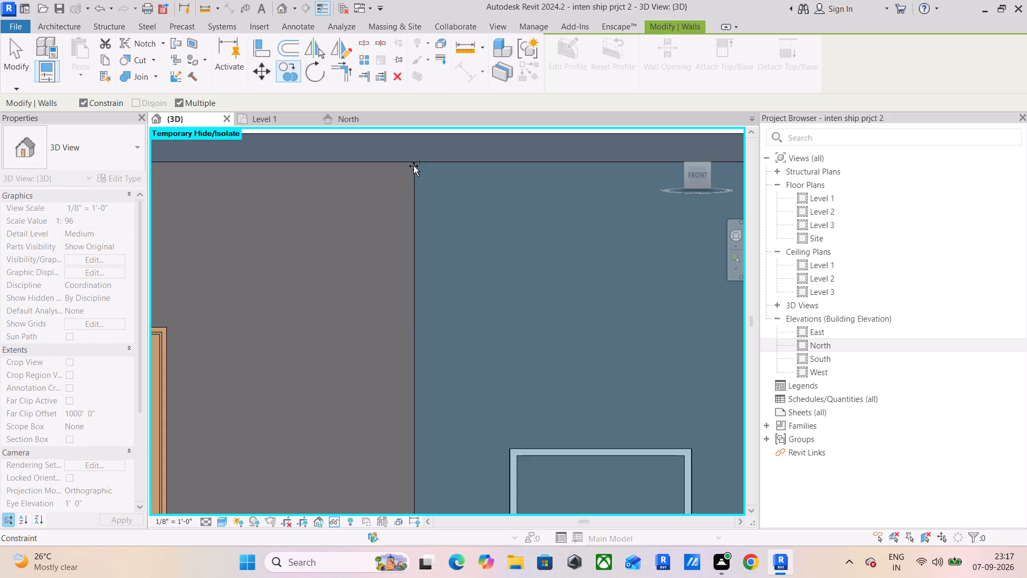
scroll(413, 166, up, 4)
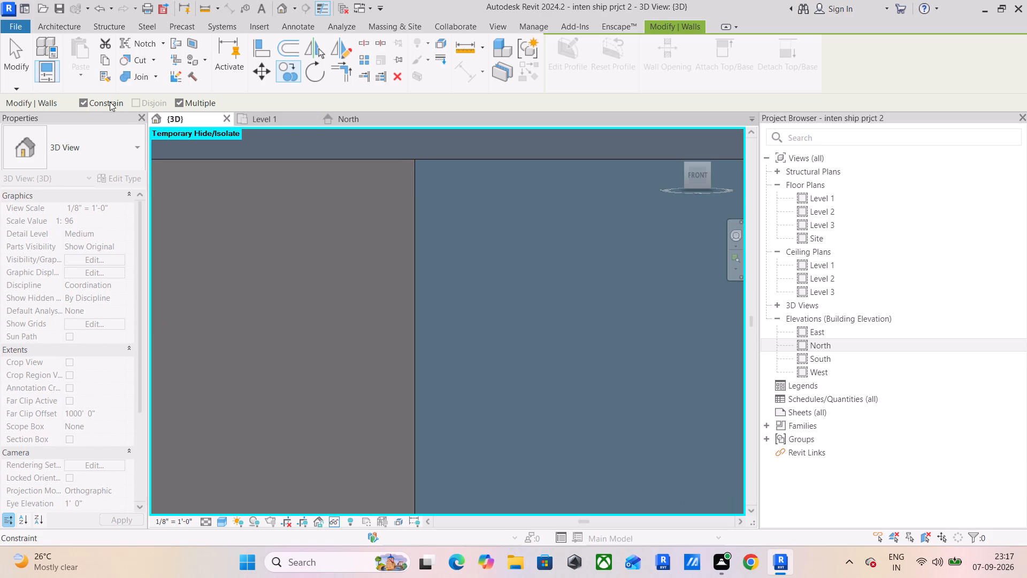
click(83, 101)
click(420, 163)
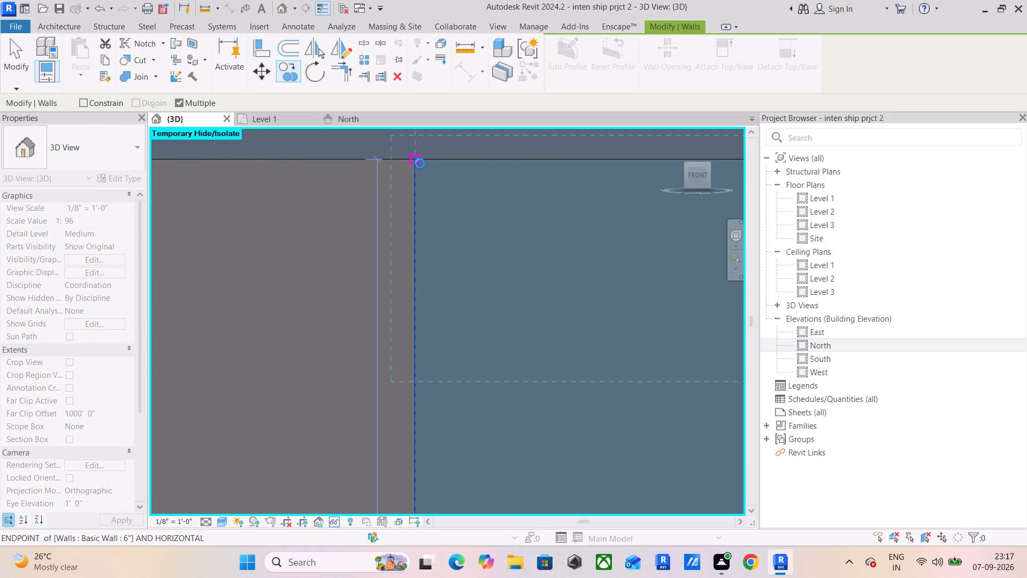
scroll(470, 253, down, 6)
scroll(515, 253, down, 4)
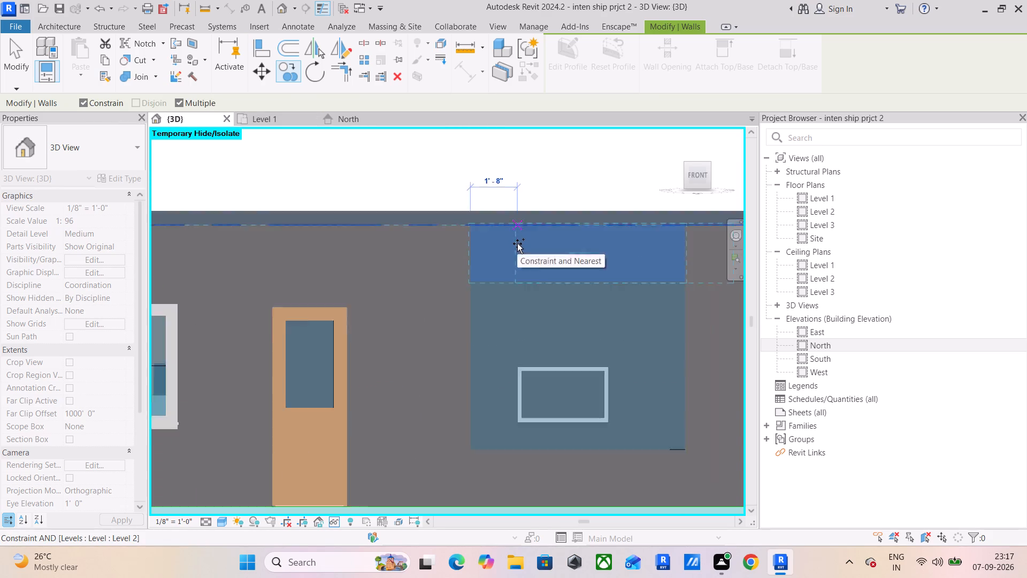
scroll(517, 244, down, 1)
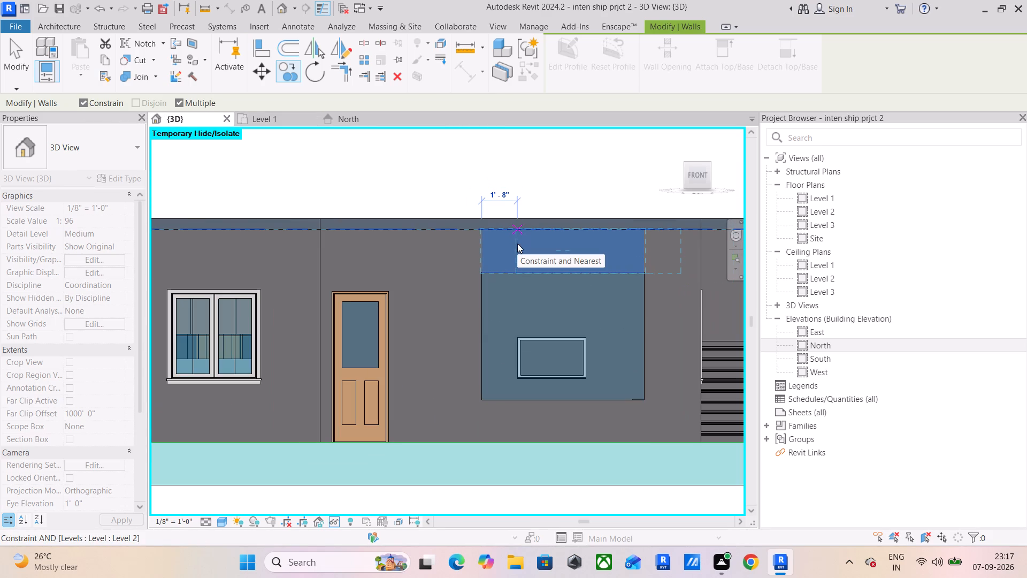
key(Escape)
key(Escape)
key(Escape)
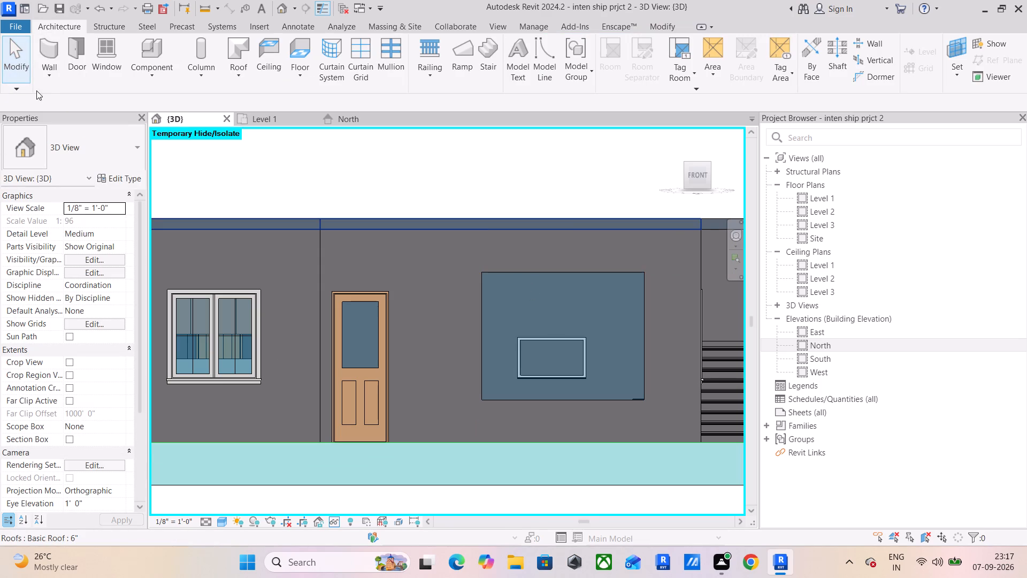
Lower the living room curtain wall's top to the bottom edge of the copied wall, giving a -2' 0" top offset.
click(484, 310)
drag(563, 223, 565, 241)
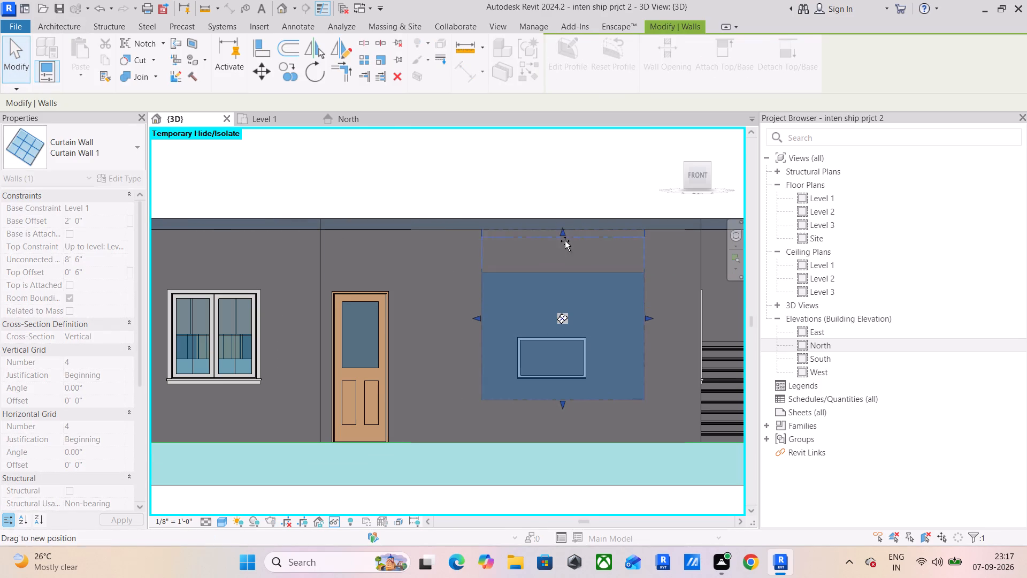
drag(565, 241, 565, 270)
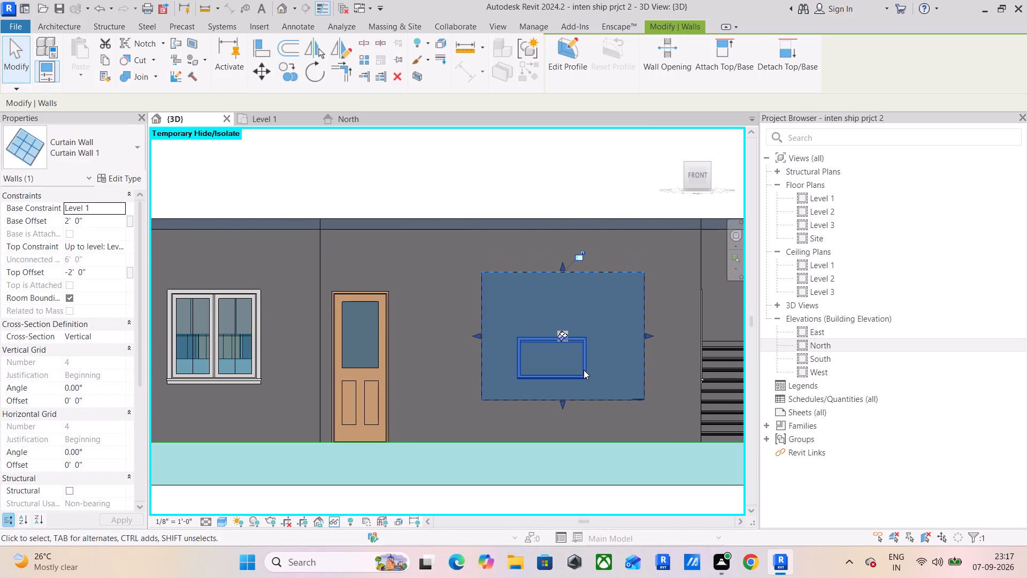
click(615, 460)
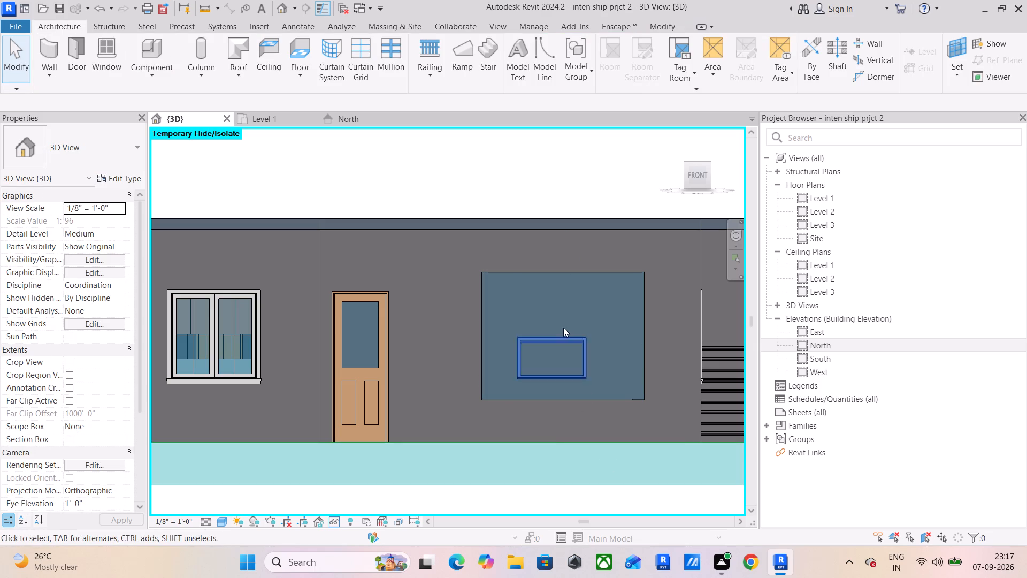
Divide the living room curtain wall with four full-height vertical curtain grid lines spaced about 1' 6" apart.
click(364, 53)
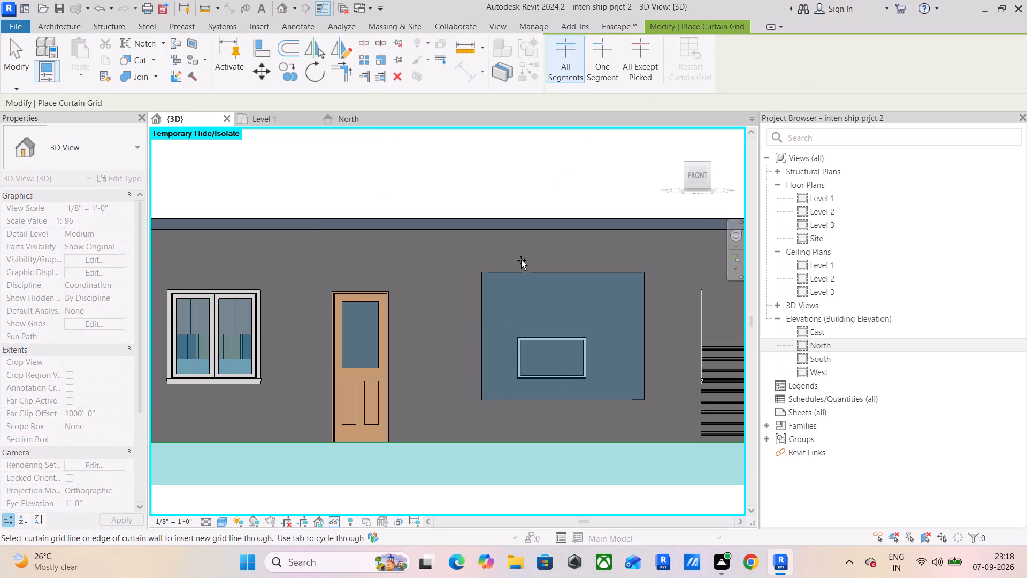
click(510, 273)
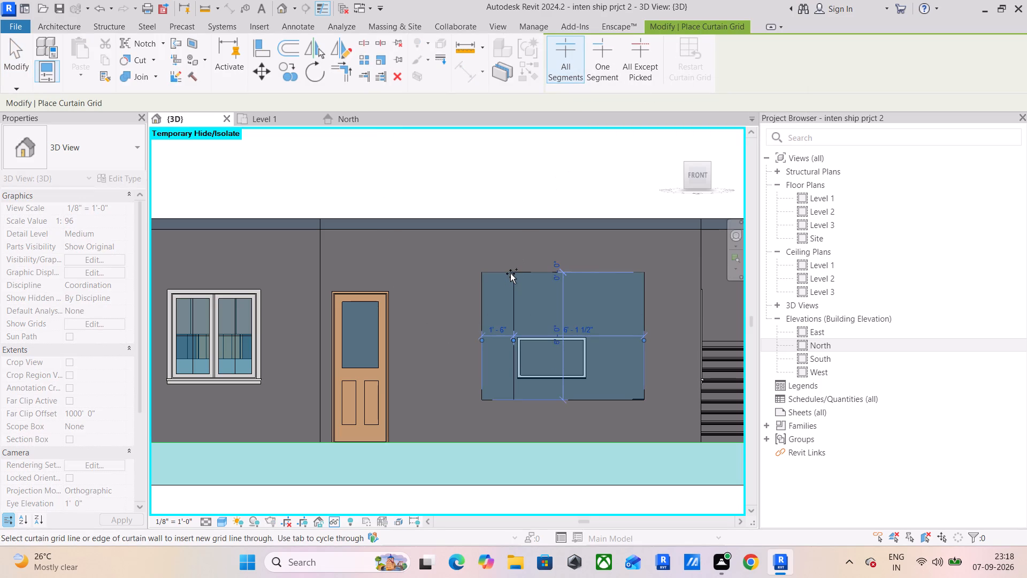
click(542, 278)
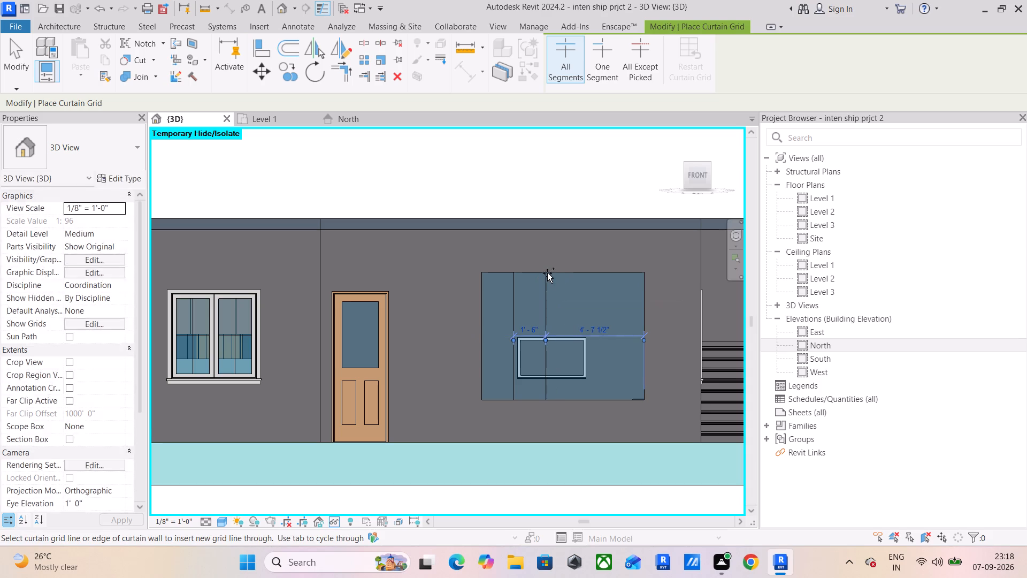
click(574, 272)
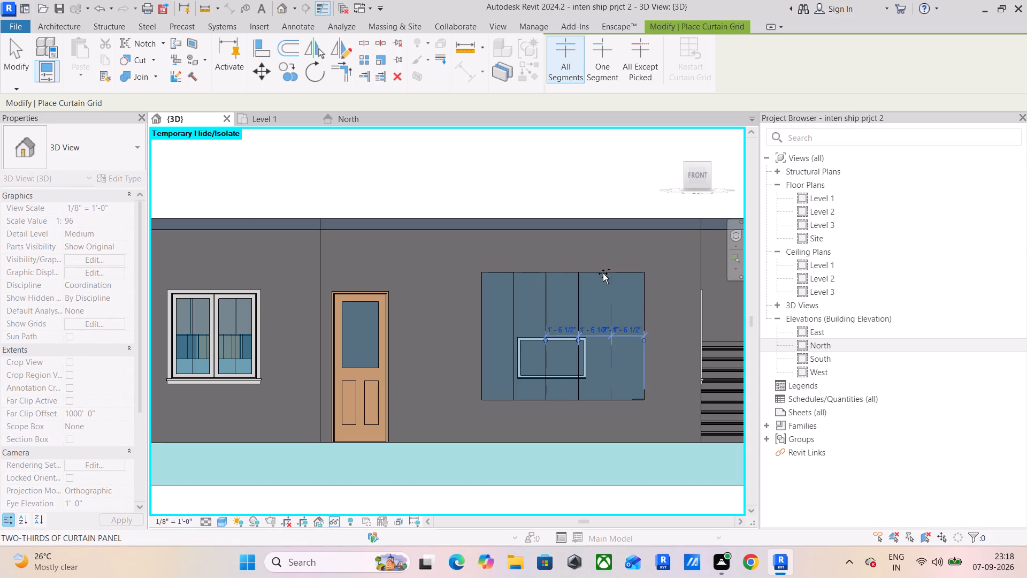
click(611, 272)
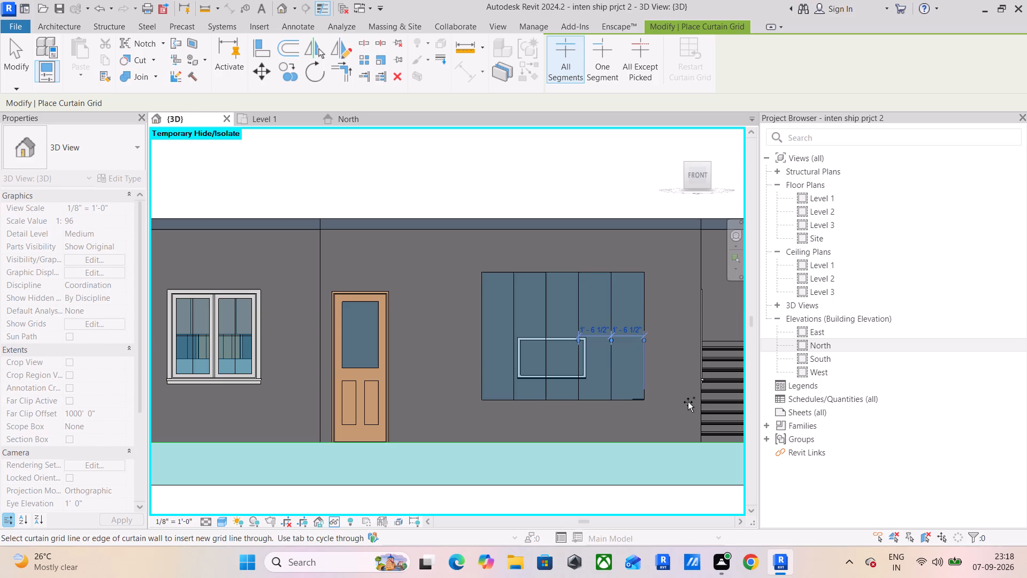
key(Escape)
key(Escape)
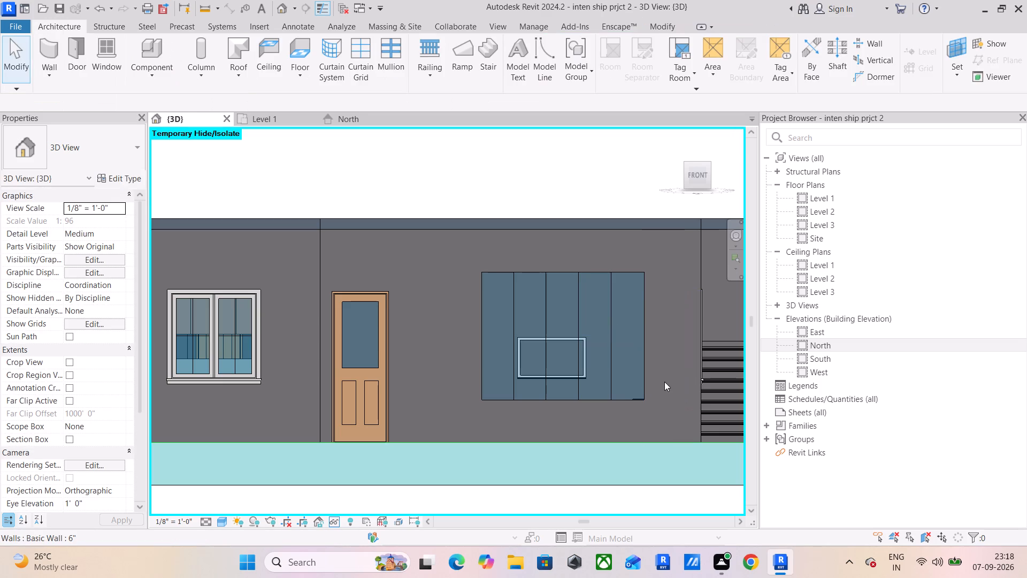
Place 1.5" x 2.5" rectangular mullions on all grid lines of the living room curtain wall.
shift+middle_drag(637, 355, 565, 399)
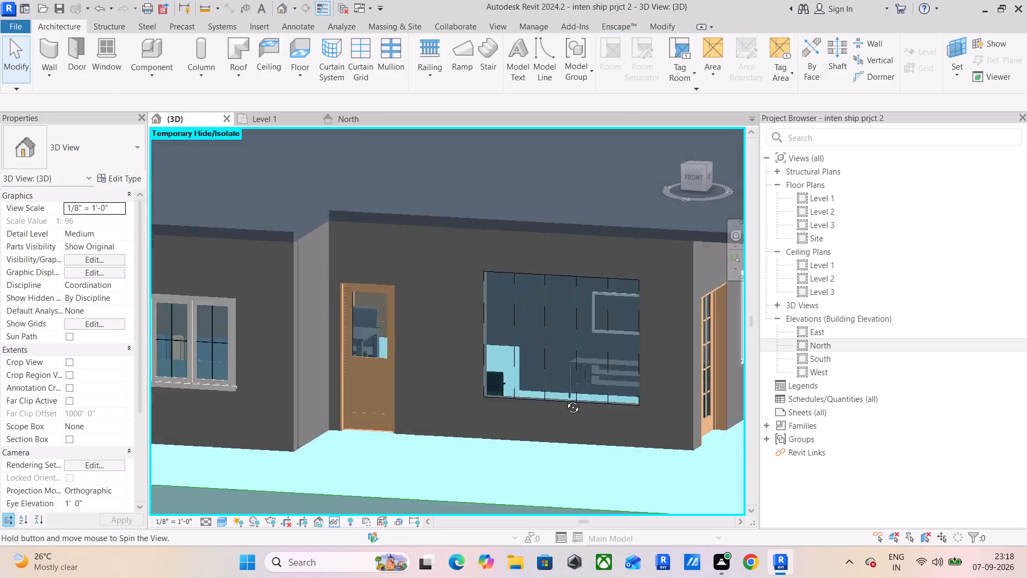
shift+middle_drag(565, 399, 582, 391)
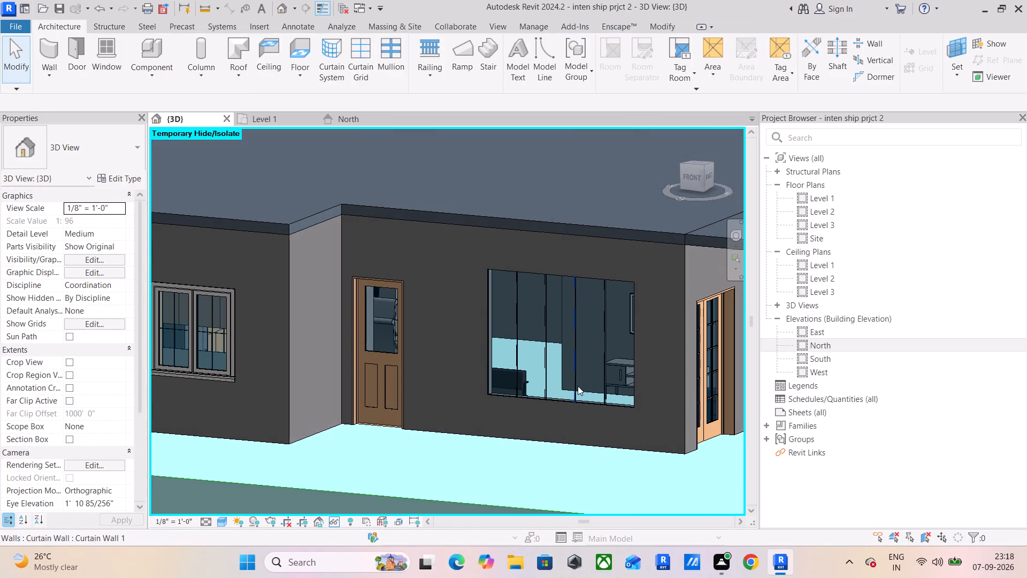
click(392, 64)
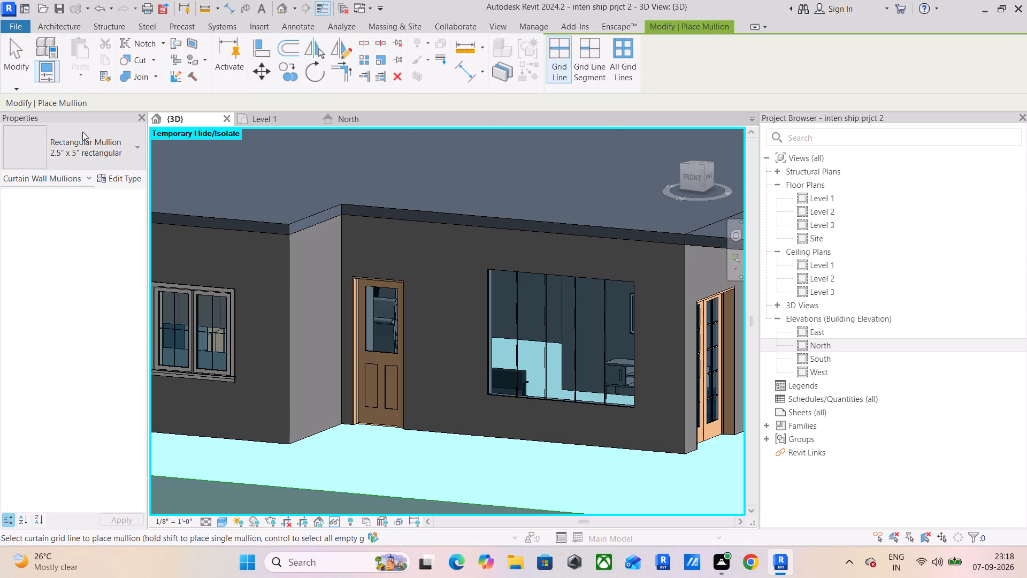
click(125, 162)
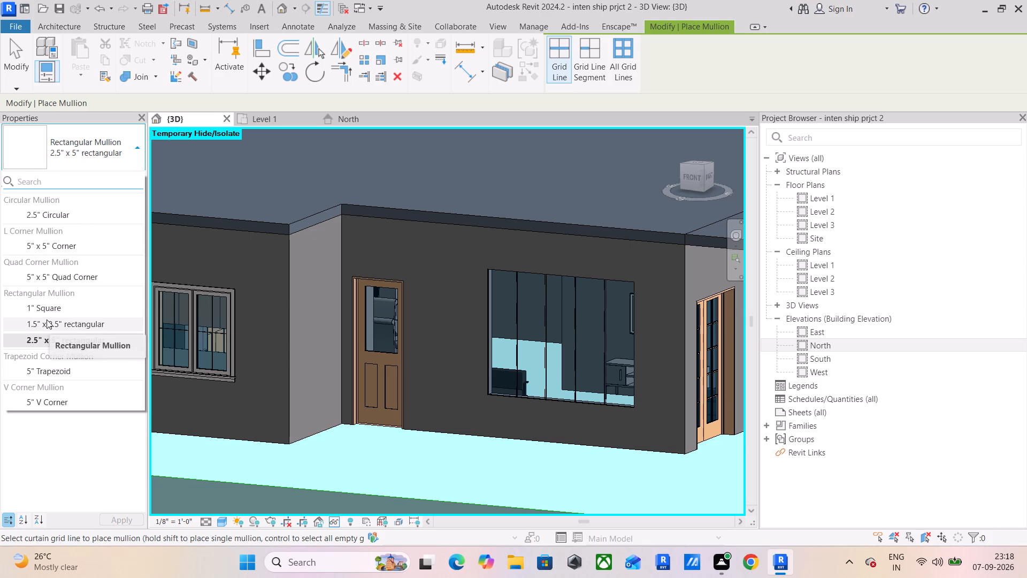
click(47, 320)
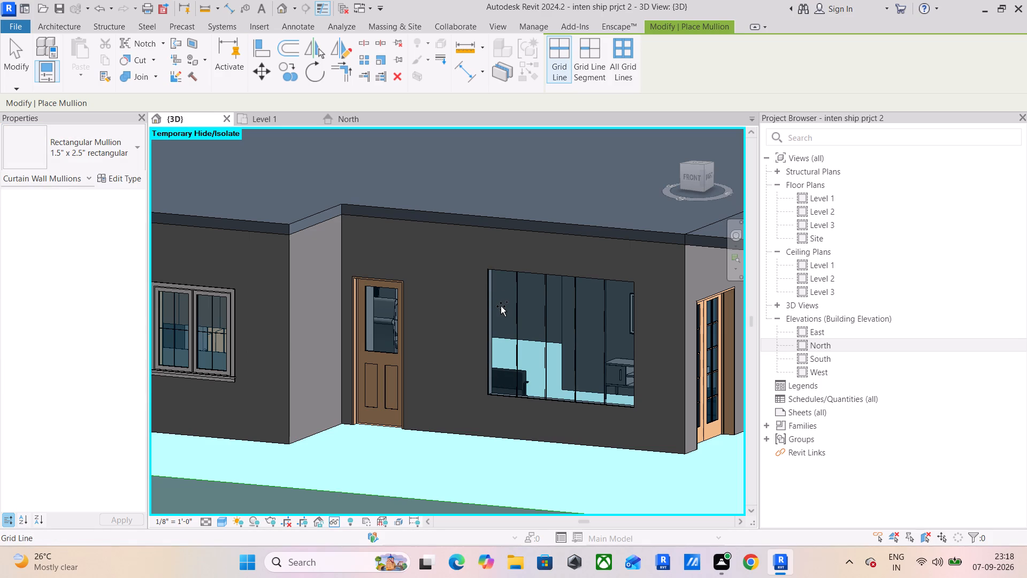
shift+middle_drag(503, 314, 511, 296)
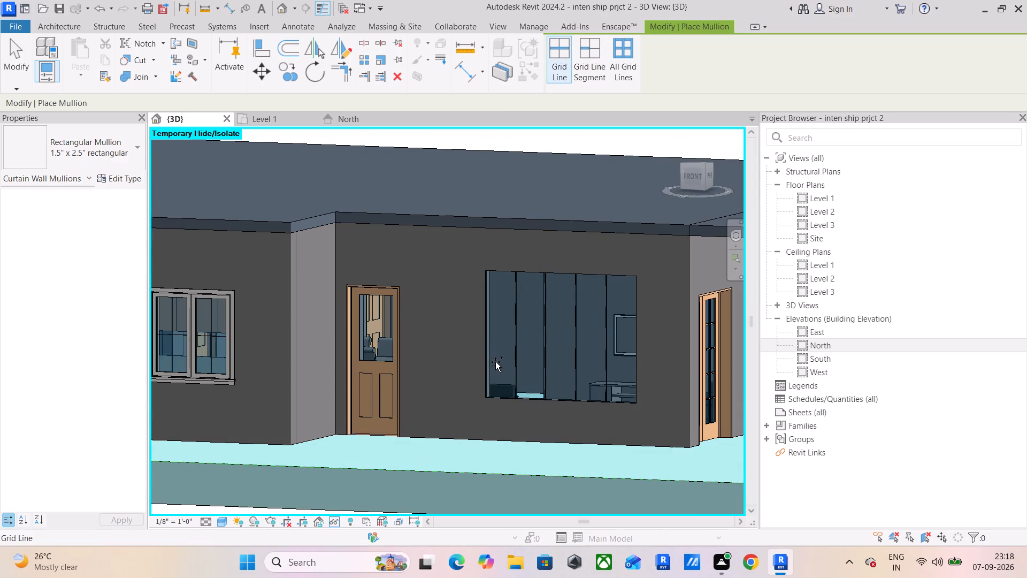
click(615, 55)
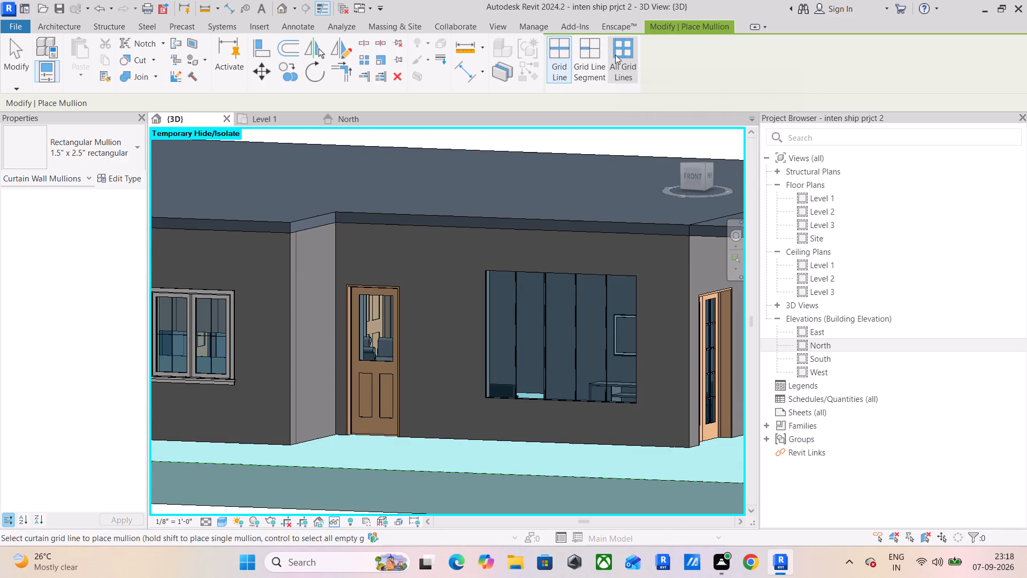
click(495, 274)
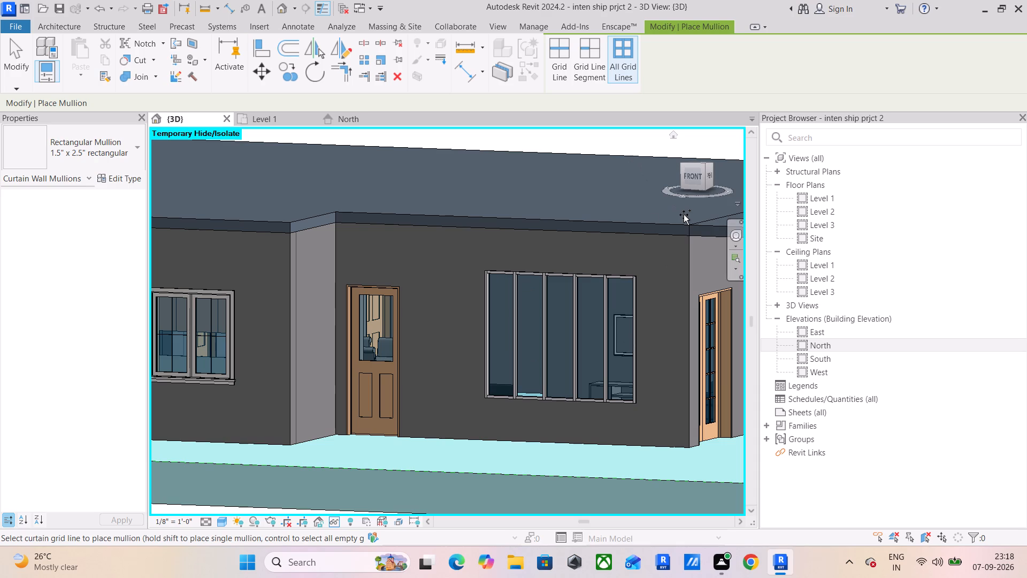
key(Escape)
key(Escape)
key(Escape)
key(Escape)
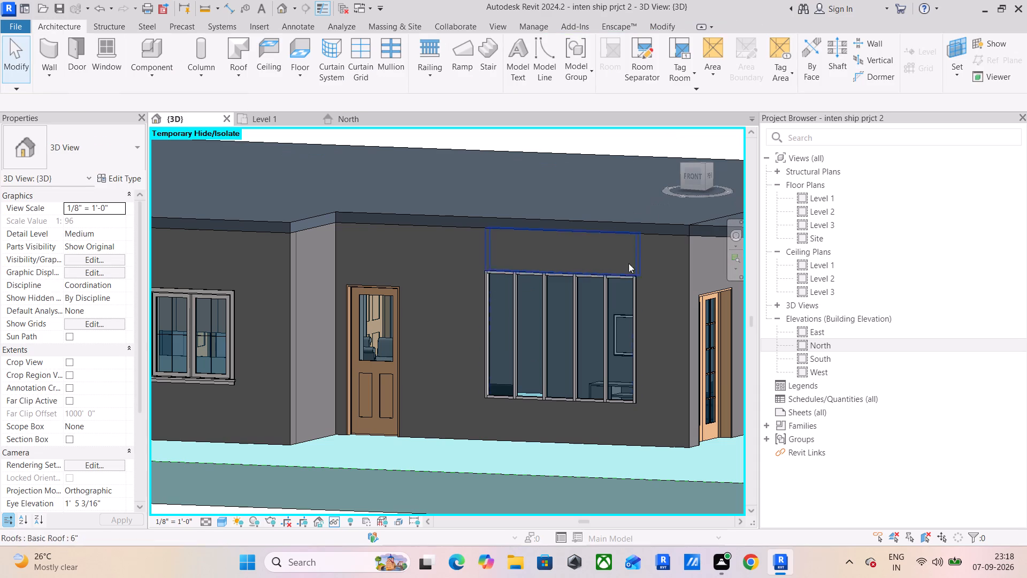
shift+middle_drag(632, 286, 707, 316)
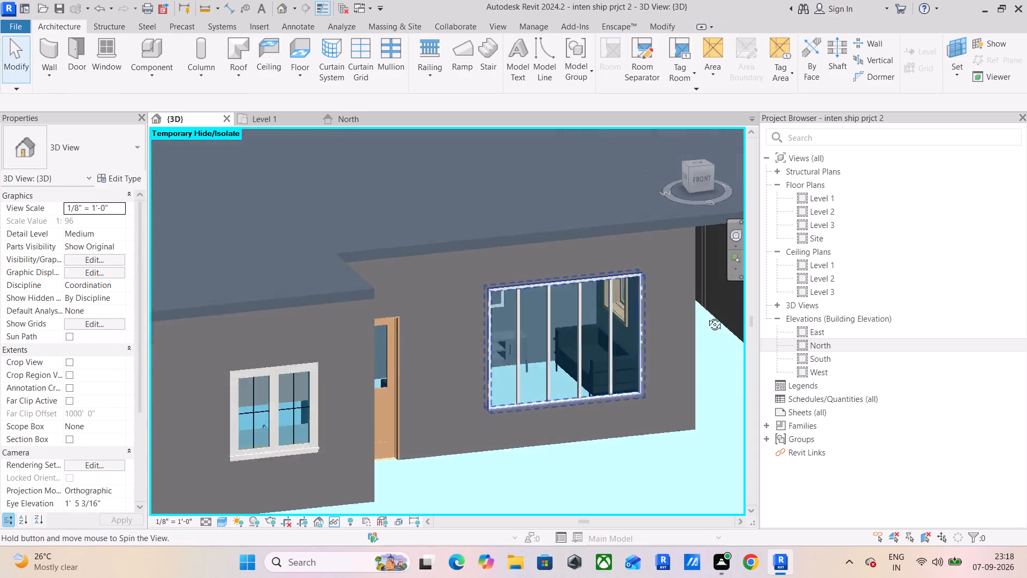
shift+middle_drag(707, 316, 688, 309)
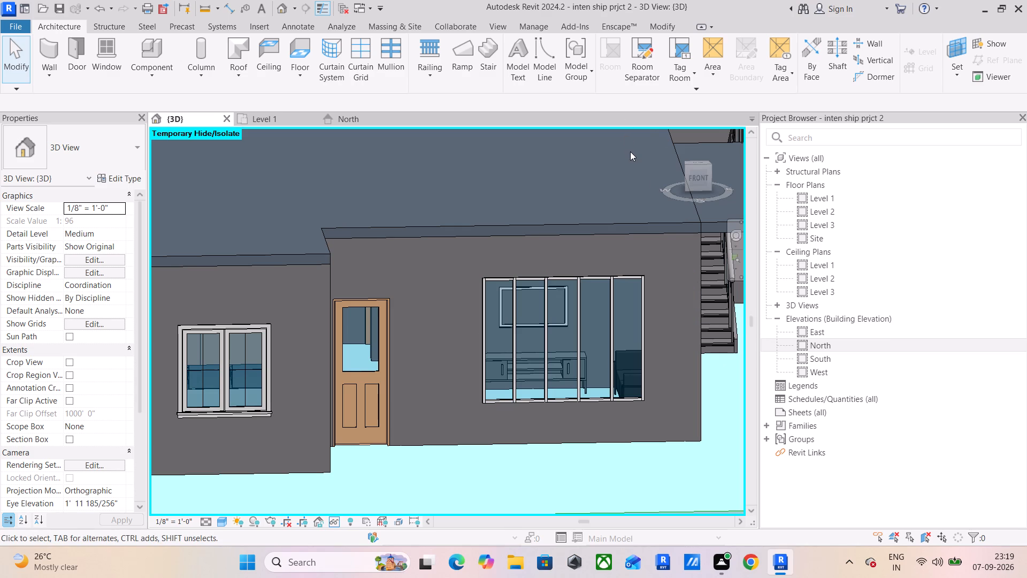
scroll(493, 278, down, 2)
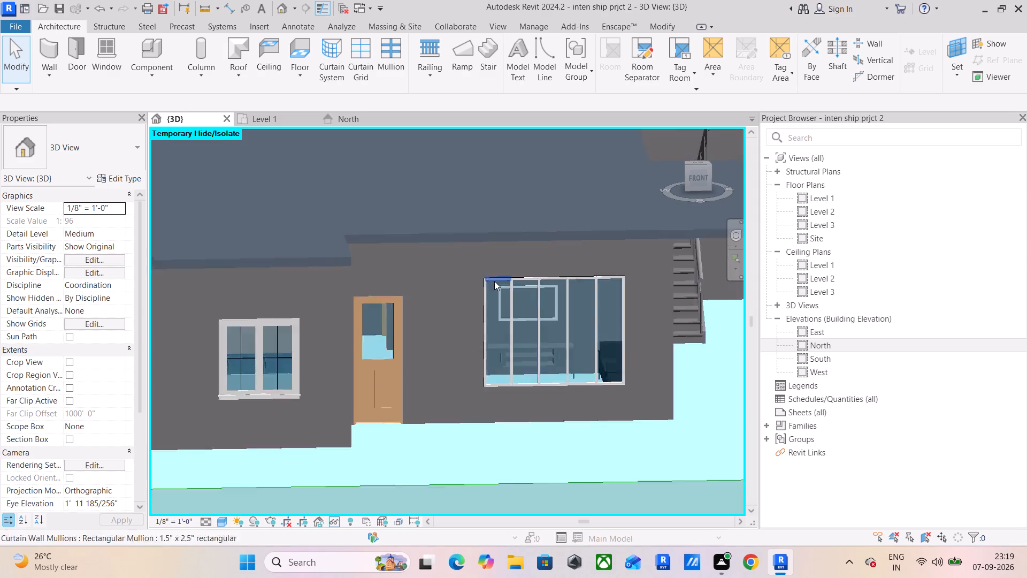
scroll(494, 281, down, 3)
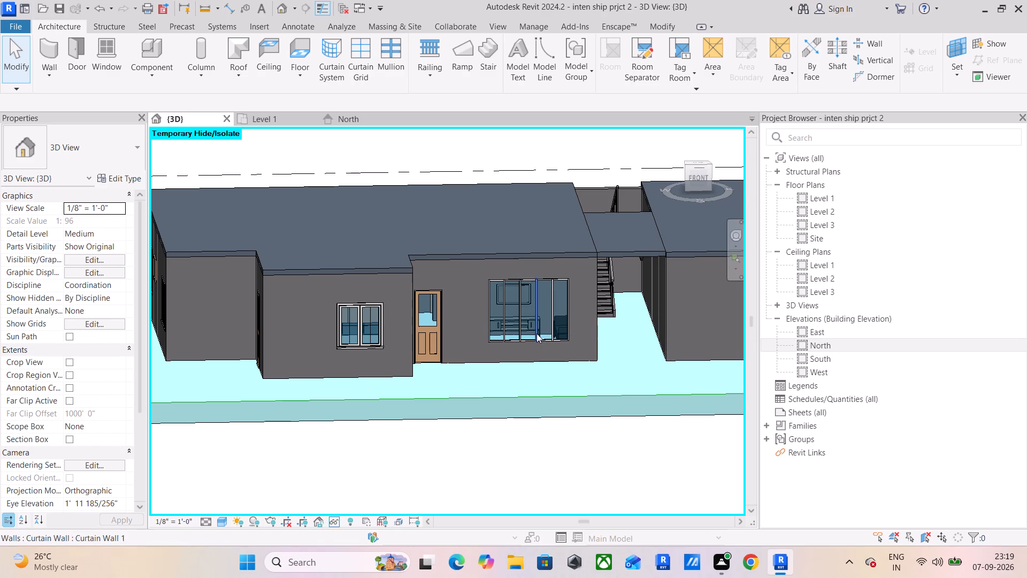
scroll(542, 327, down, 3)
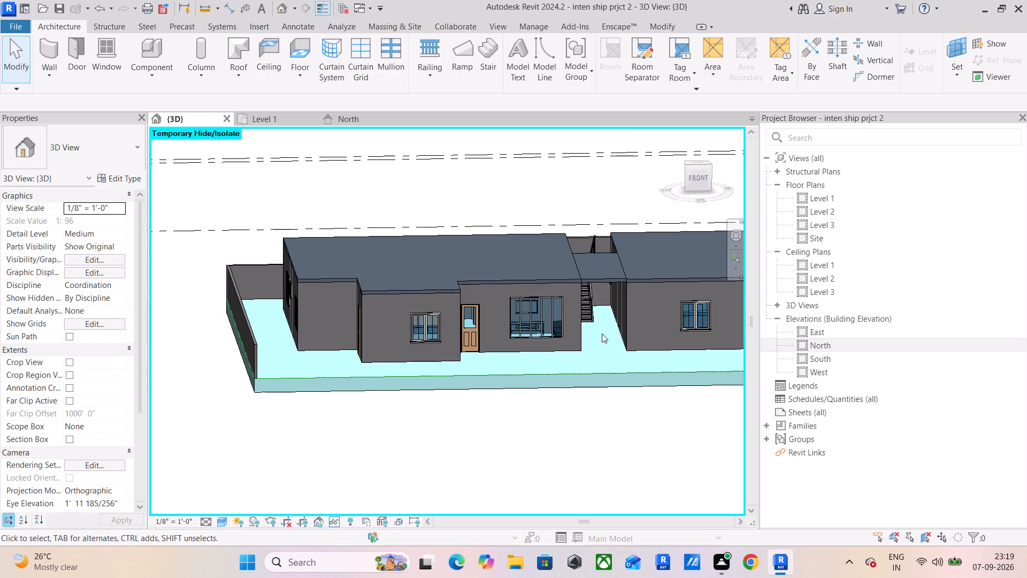
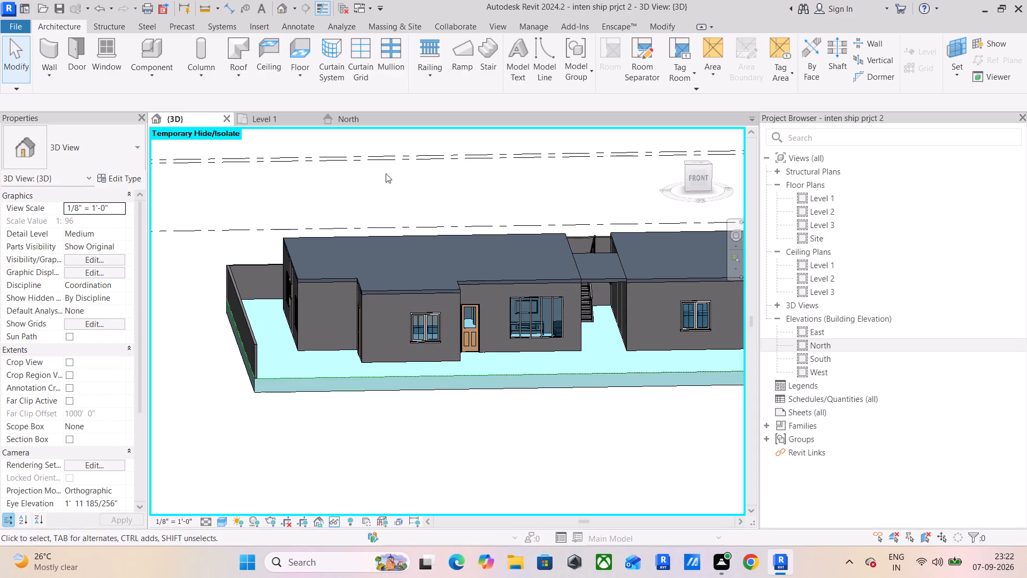
On Level 1, sketch a rectangular roof footprint without slope, about 8' 9" by 8' 6", over the open corner between the bedroom and kitchen's west wall.
click(250, 116)
scroll(441, 263, down, 5)
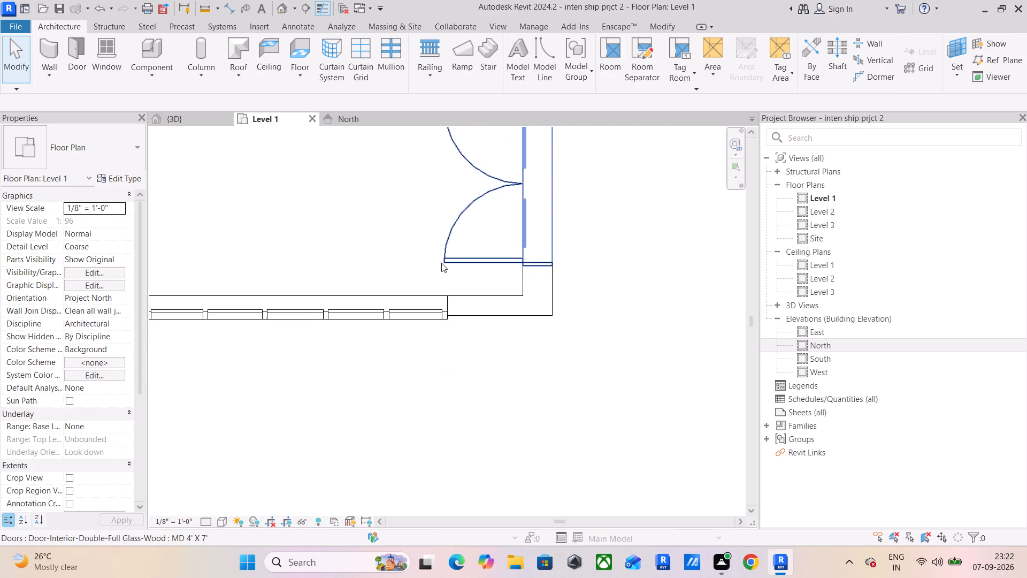
middle_drag(373, 273, 592, 294)
scroll(555, 273, down, 3)
scroll(404, 249, down, 2)
middle_drag(477, 258, 484, 261)
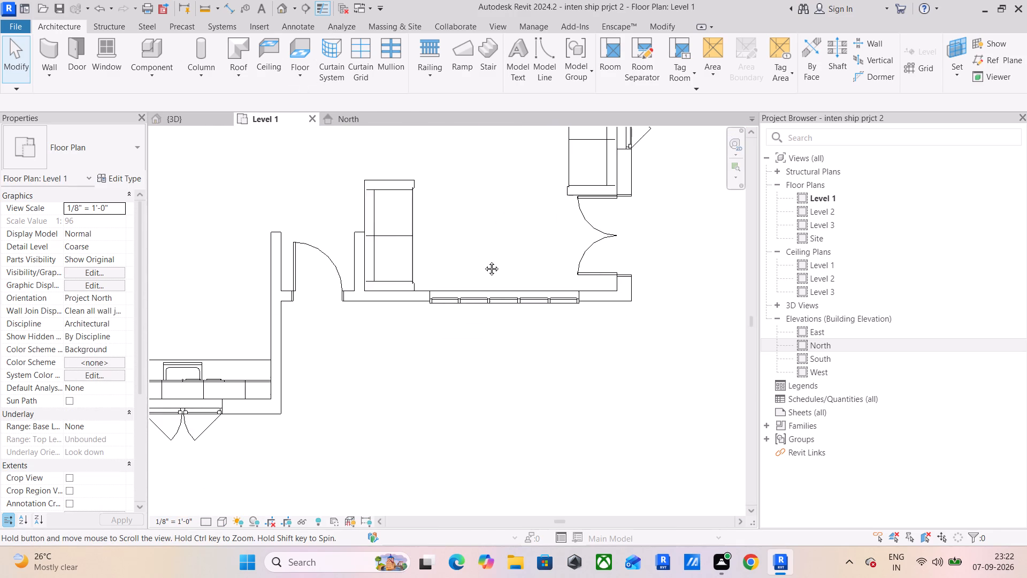
middle_drag(484, 261, 419, 190)
scroll(419, 191, down, 5)
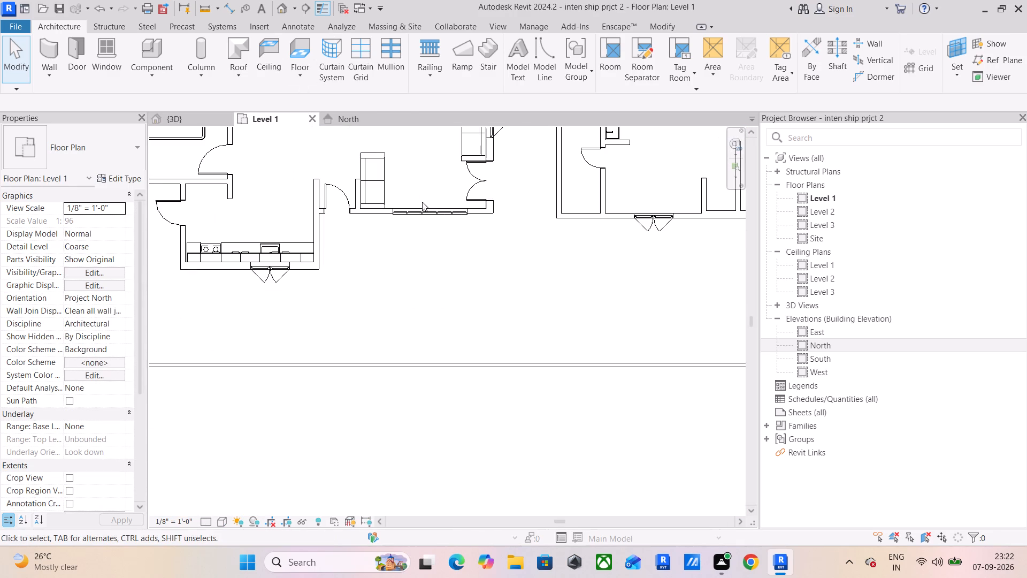
middle_drag(323, 246, 520, 252)
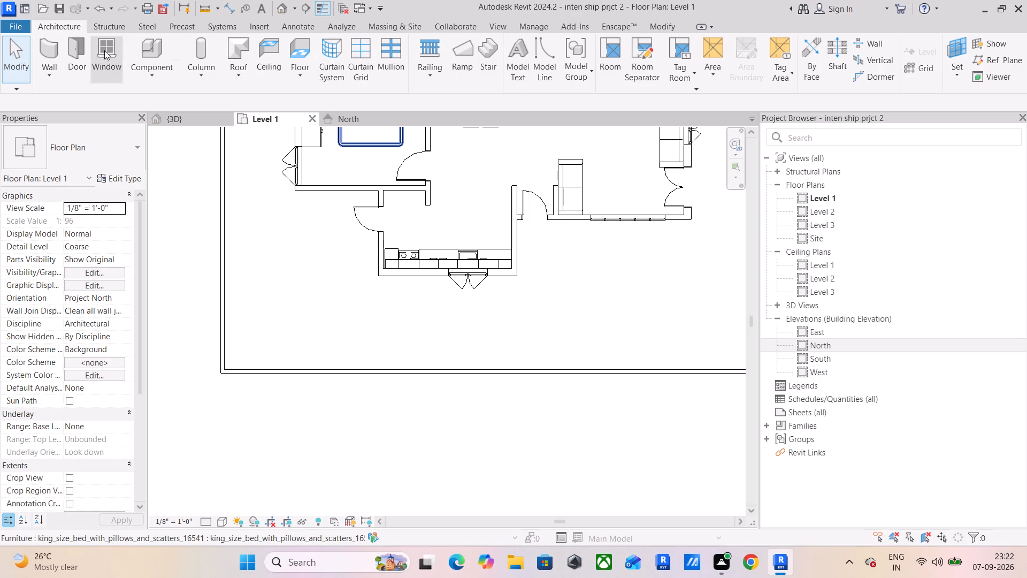
click(246, 73)
click(256, 98)
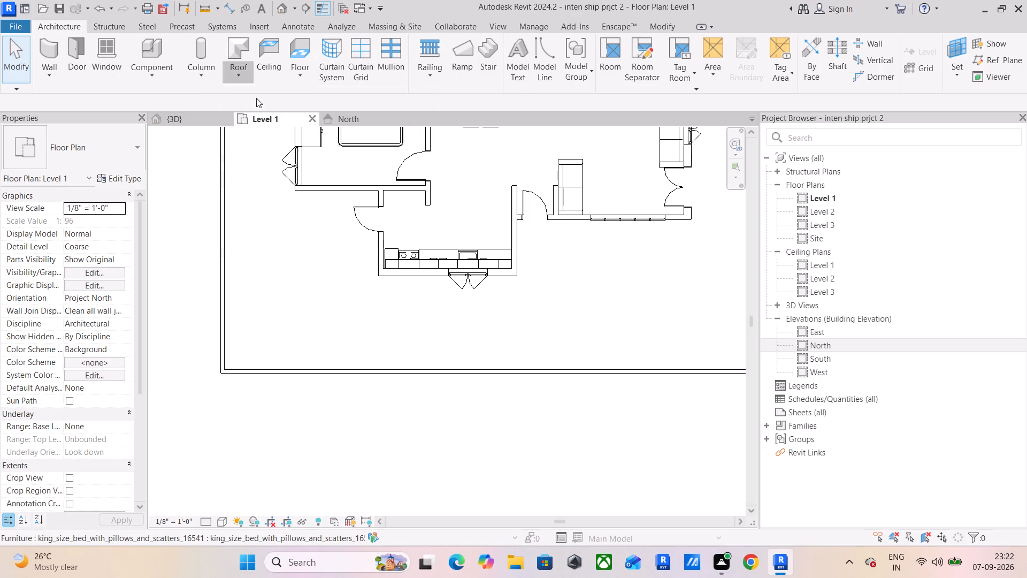
click(504, 306)
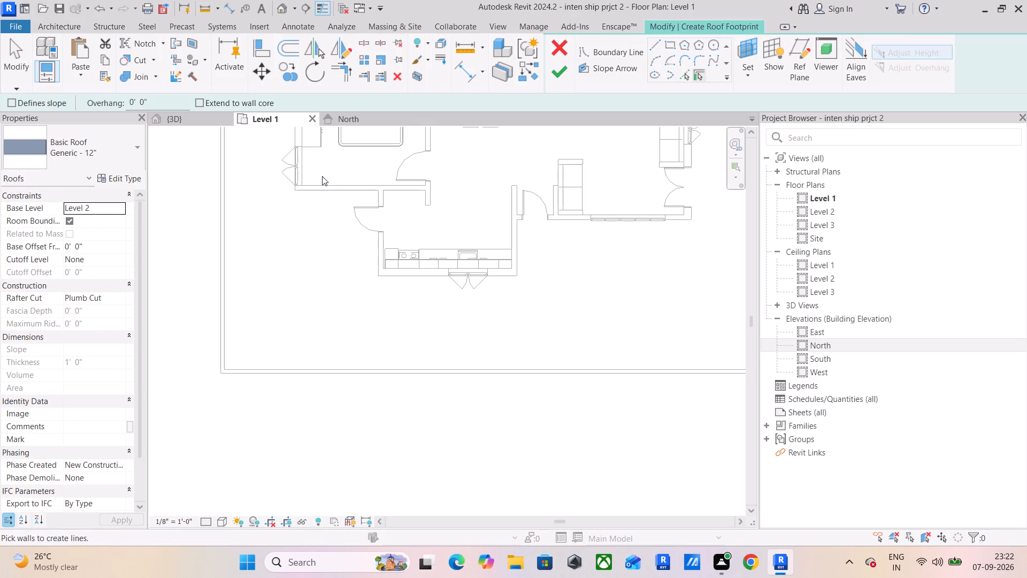
click(671, 44)
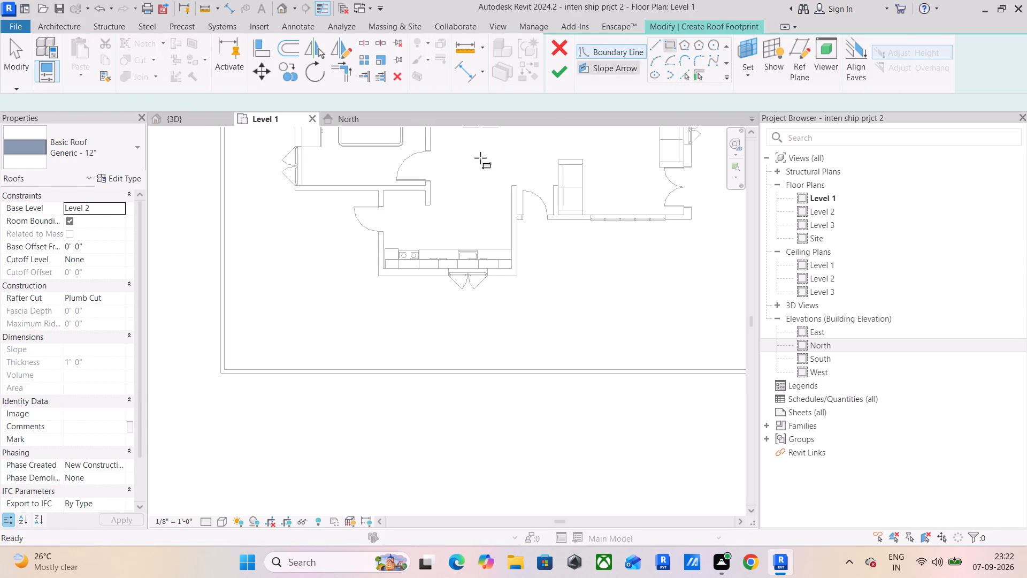
click(296, 189)
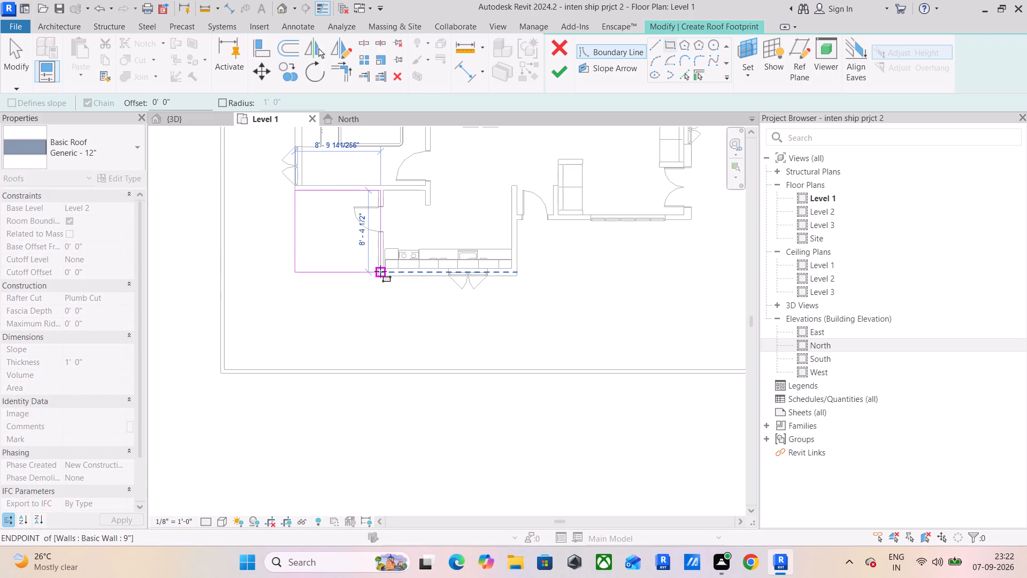
scroll(378, 273, up, 5)
click(376, 280)
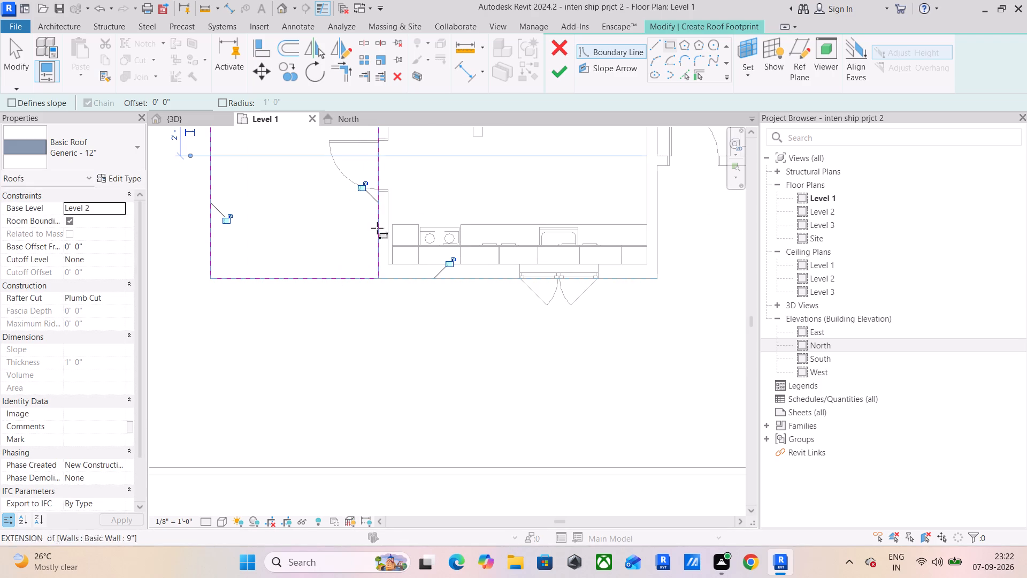
Change the corner roof to the 6" type, finish it at Level 2 and return to the 3D view.
click(120, 157)
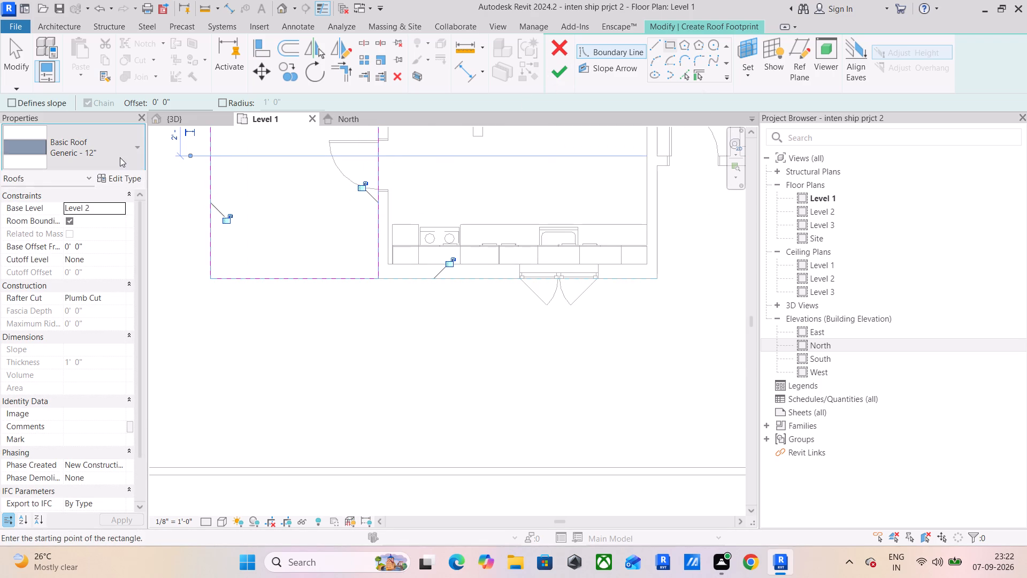
click(82, 217)
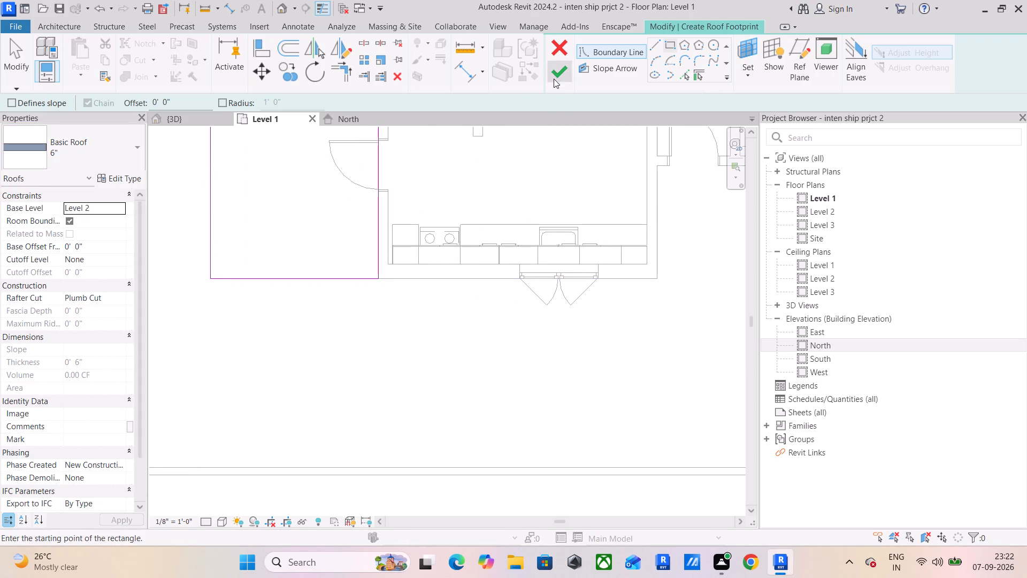
click(554, 79)
scroll(381, 270, down, 3)
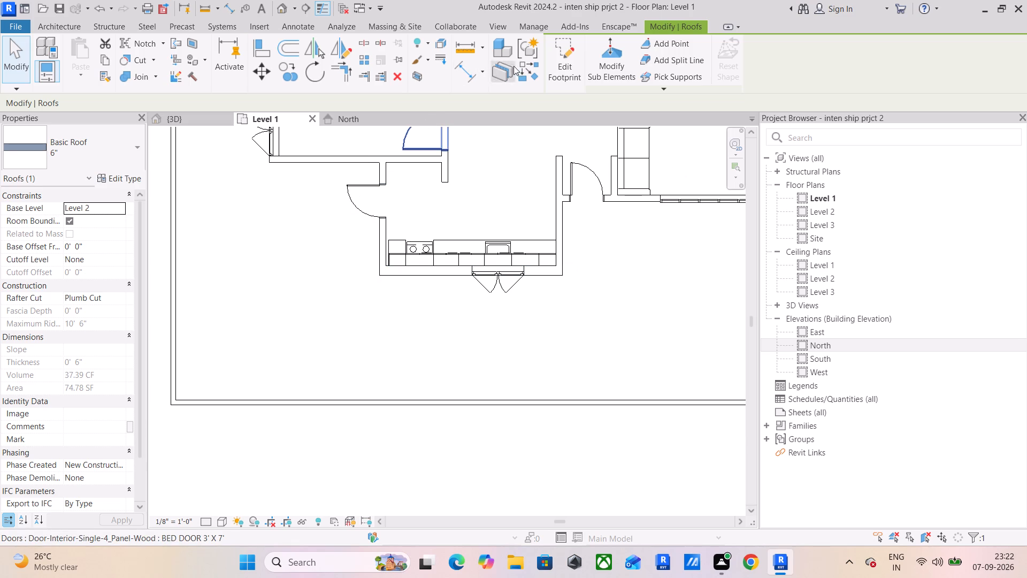
click(188, 115)
click(341, 443)
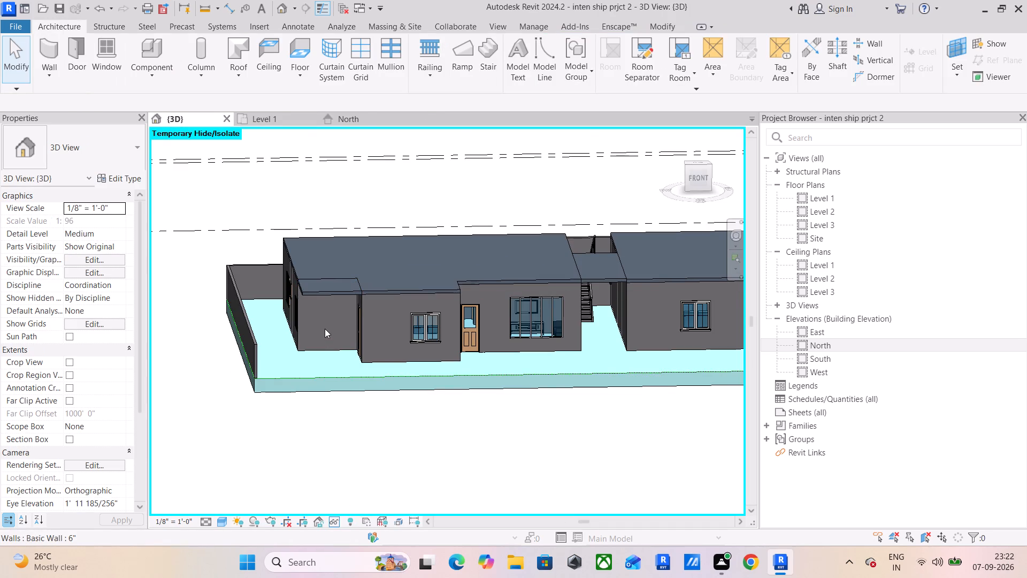
Start an in-place model in the Generic Models category, keeping the default name.
scroll(325, 329, up, 5)
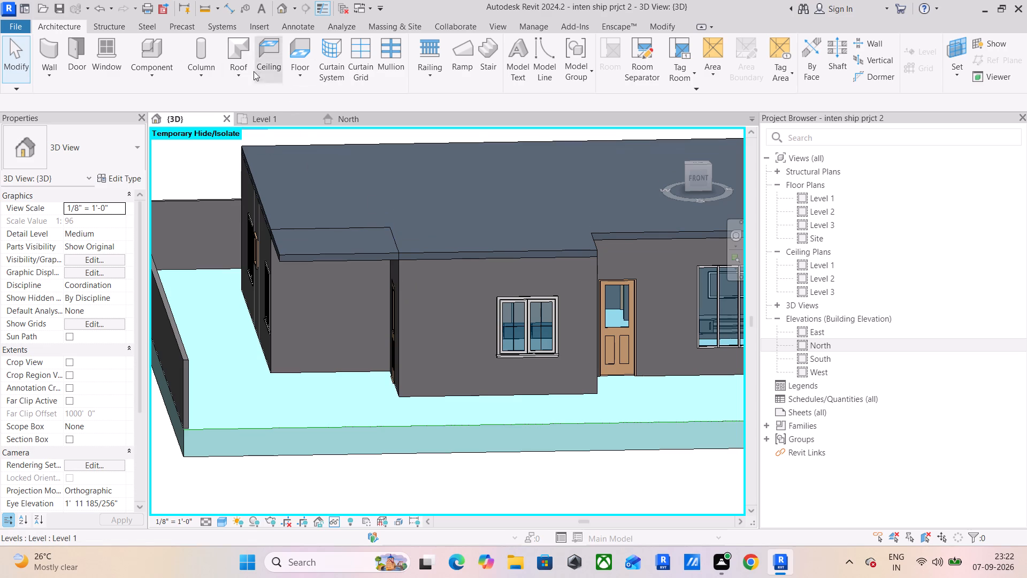
click(159, 67)
click(177, 149)
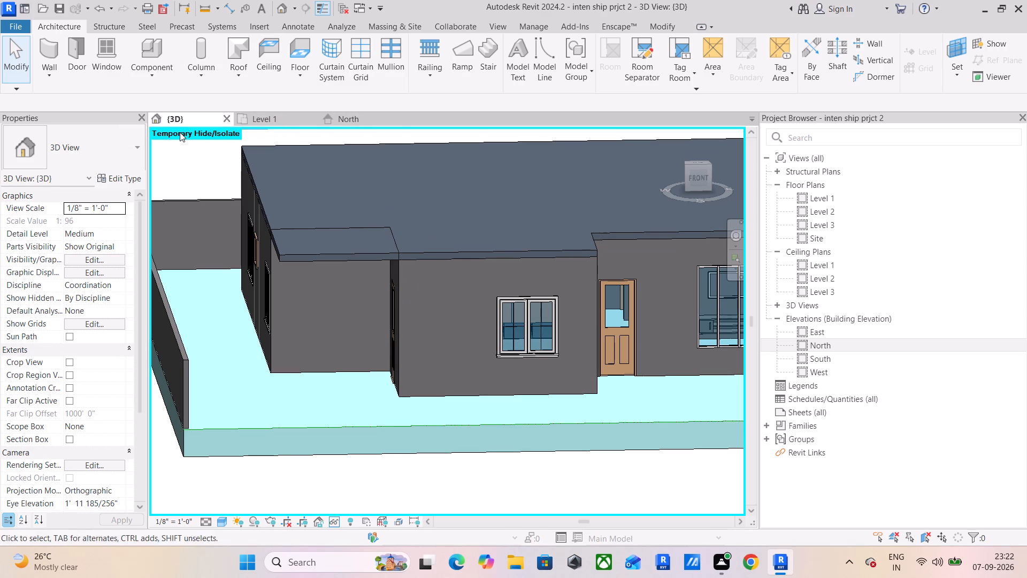
click(161, 62)
click(166, 119)
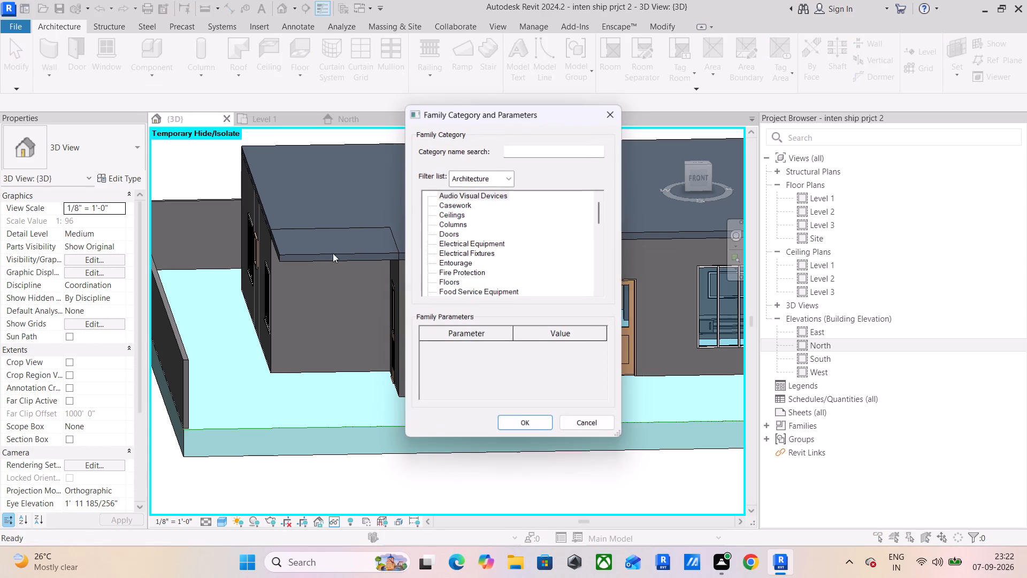
click(472, 242)
key(g)
key(Return)
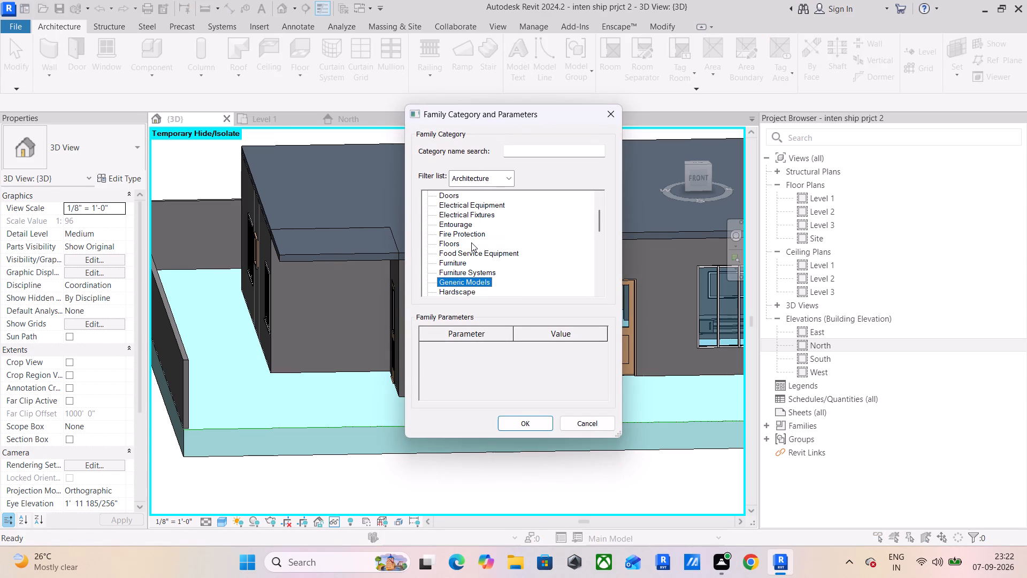
click(571, 434)
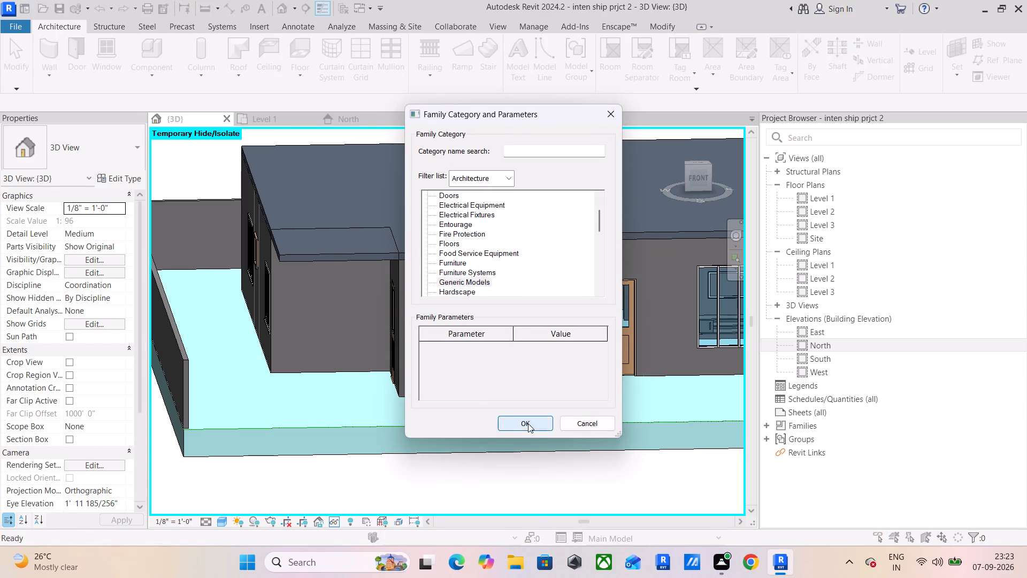
click(528, 423)
drag(499, 298, 501, 305)
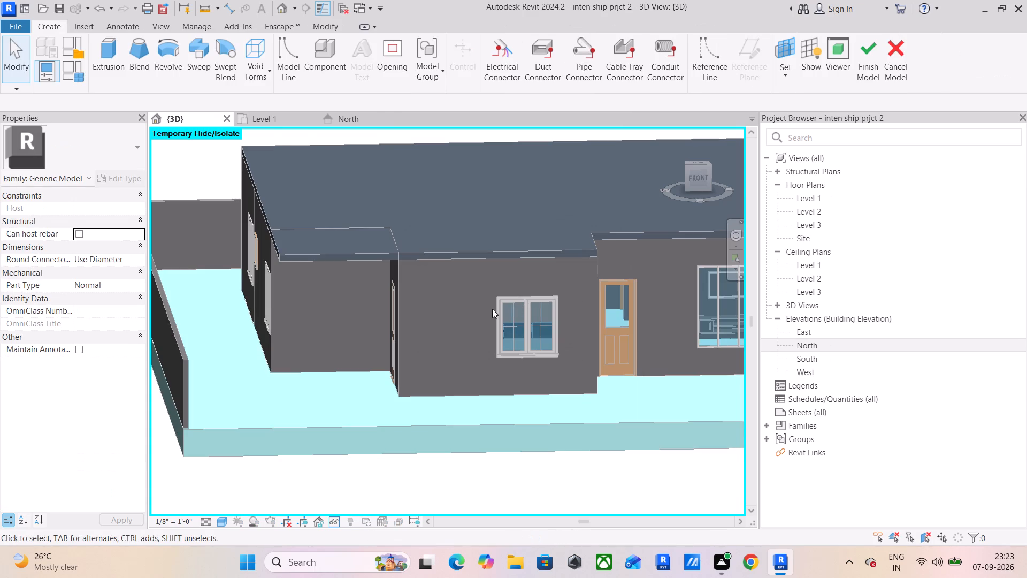
Turn the 3D view to the front and set its visual style to Hidden Line.
click(692, 178)
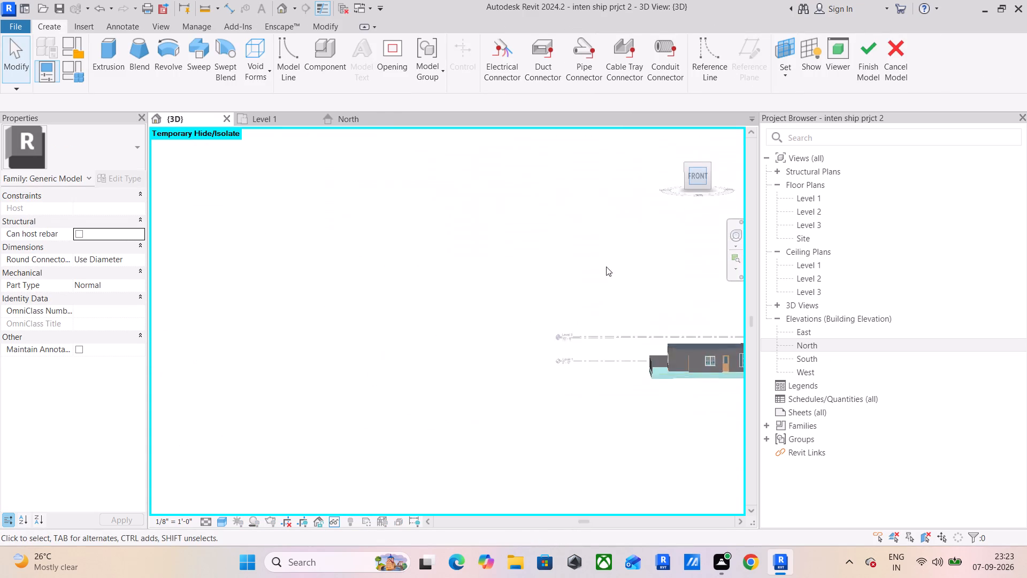
scroll(462, 366, up, 7)
middle_drag(351, 282, 385, 352)
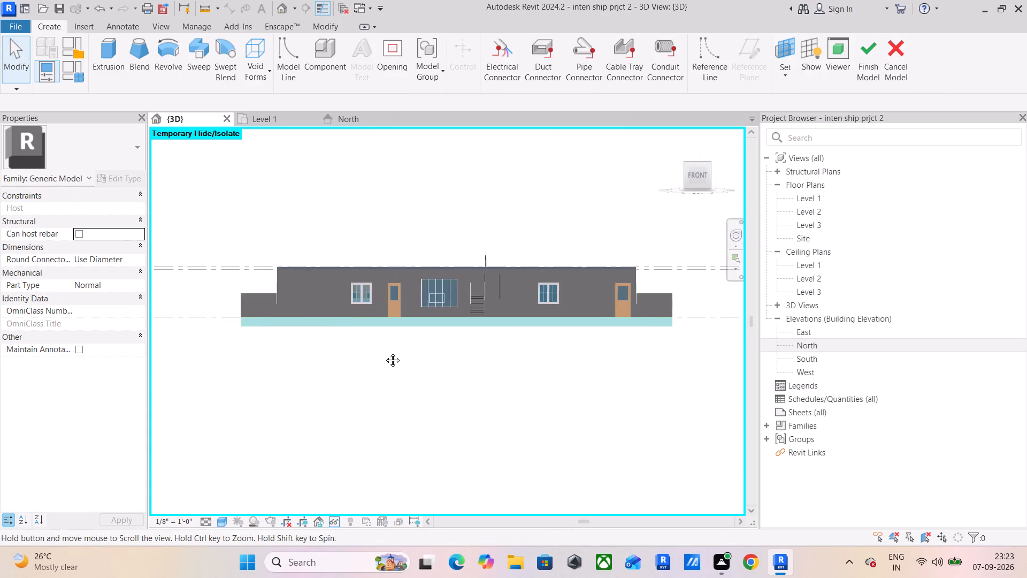
middle_drag(385, 352, 404, 442)
scroll(377, 416, up, 6)
middle_drag(374, 414, 466, 392)
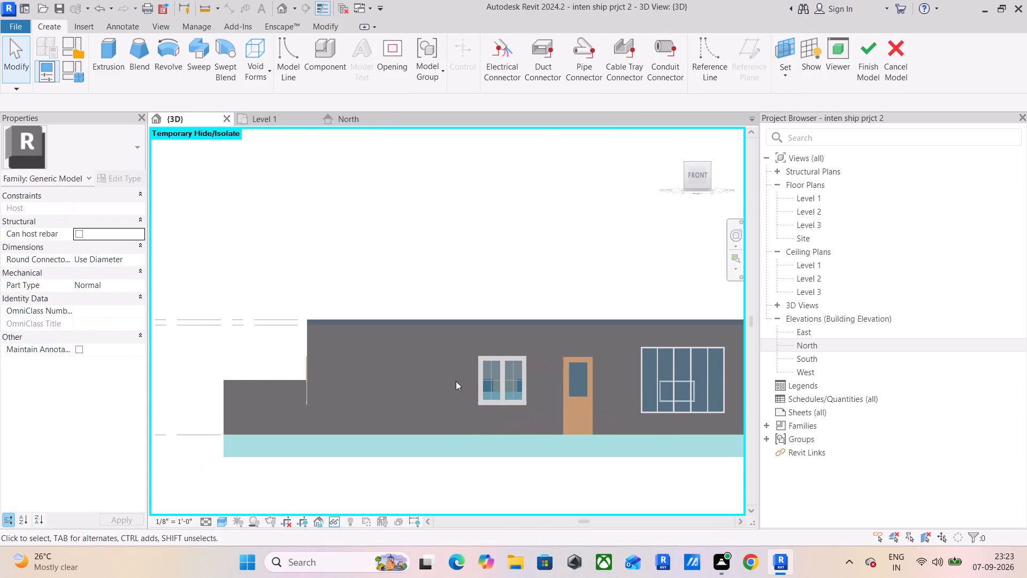
click(219, 523)
click(249, 470)
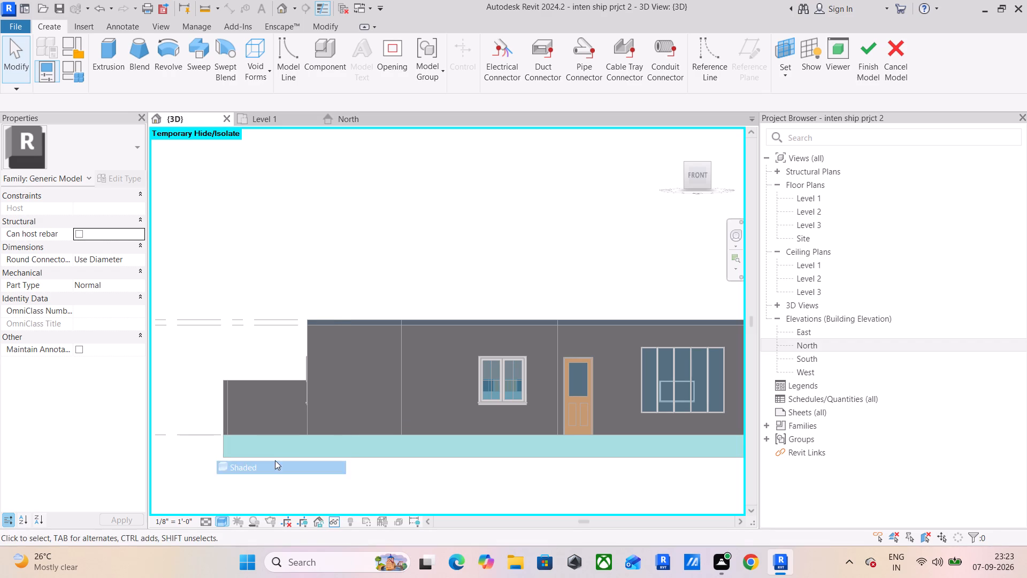
click(221, 515)
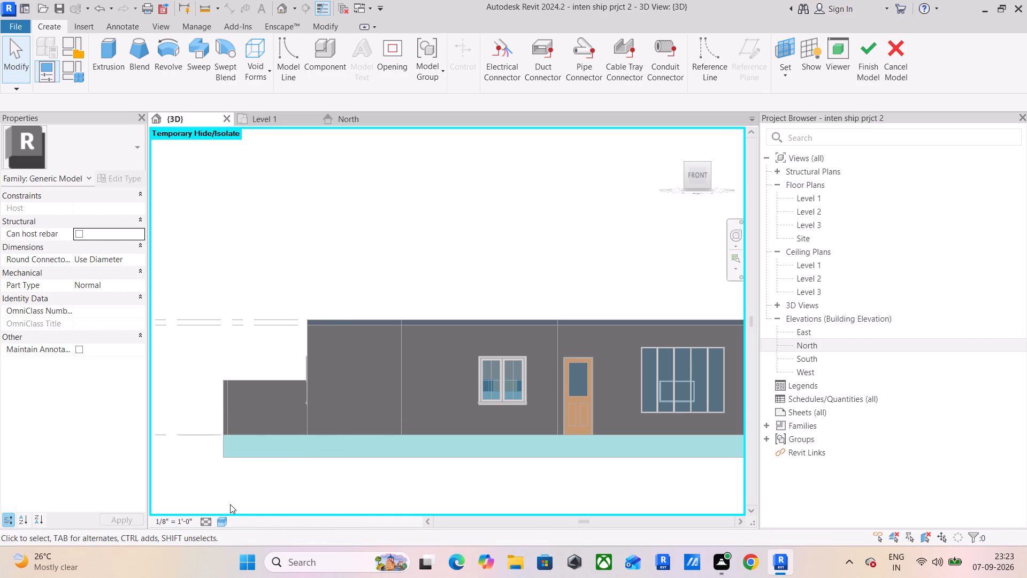
click(226, 515)
click(225, 520)
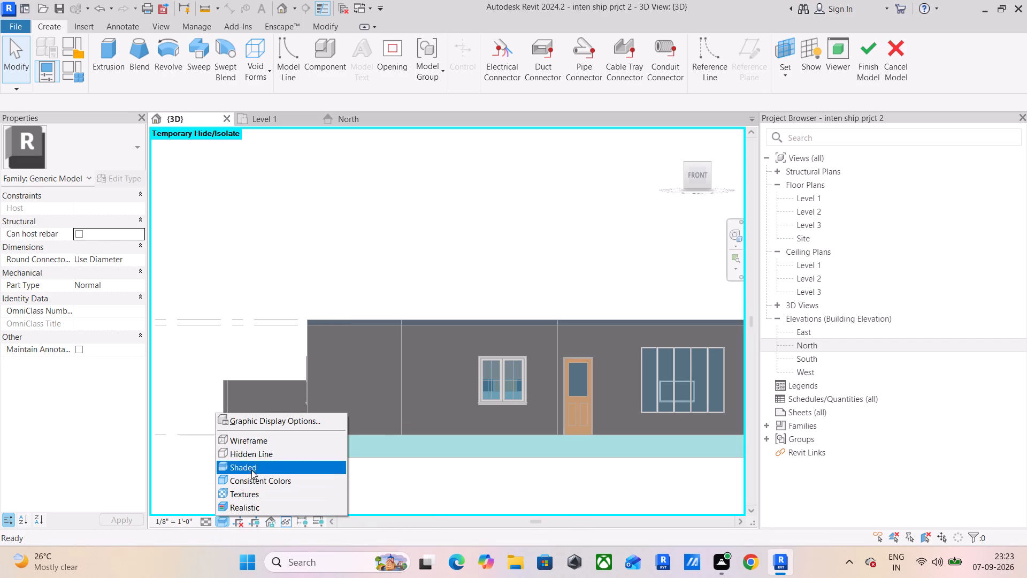
click(252, 459)
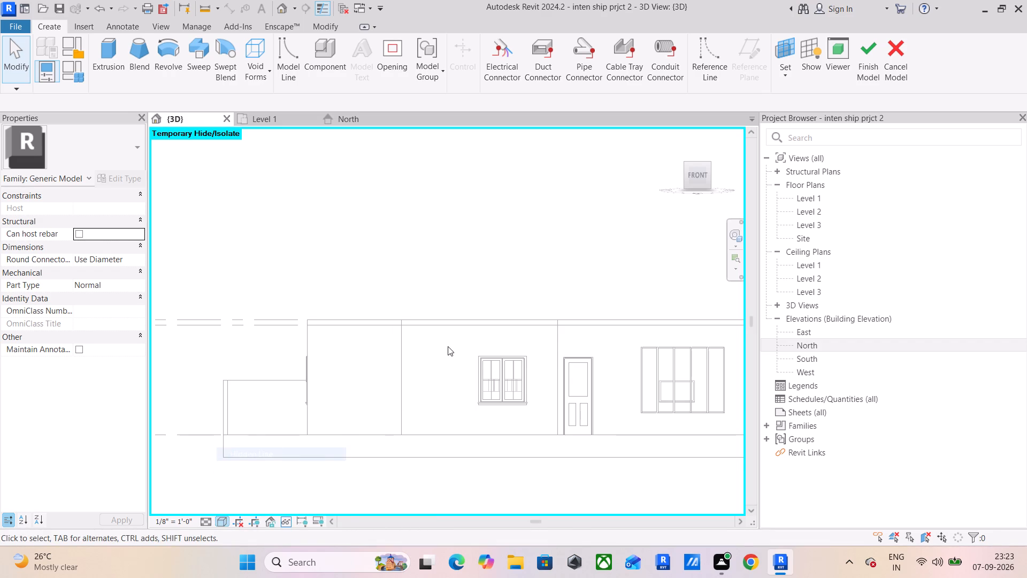
middle_drag(448, 346, 414, 283)
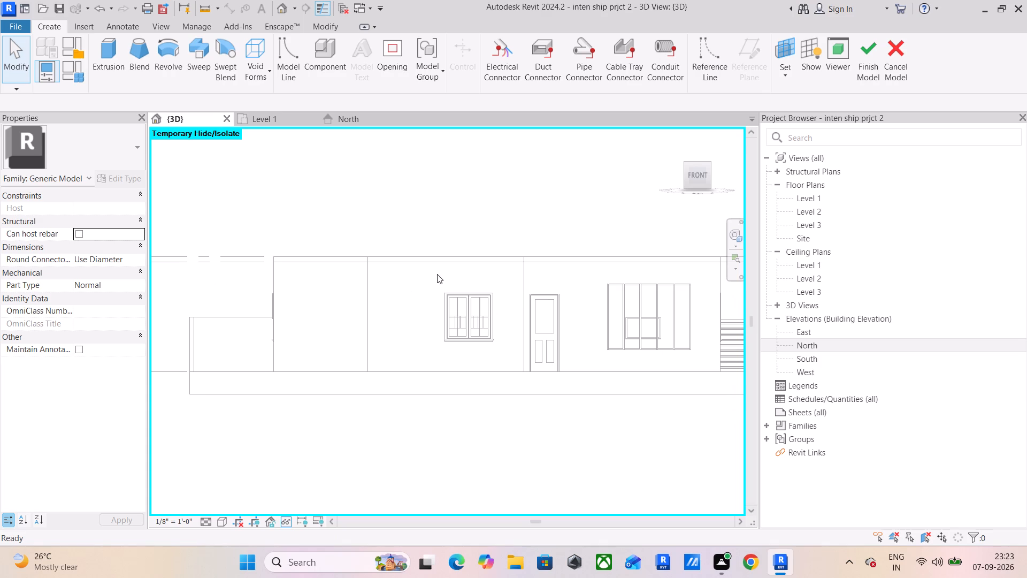
Start an extrusion and set its work plane by picking the 6" wall's reference at the kitchen's outer corner below the new roof.
click(121, 41)
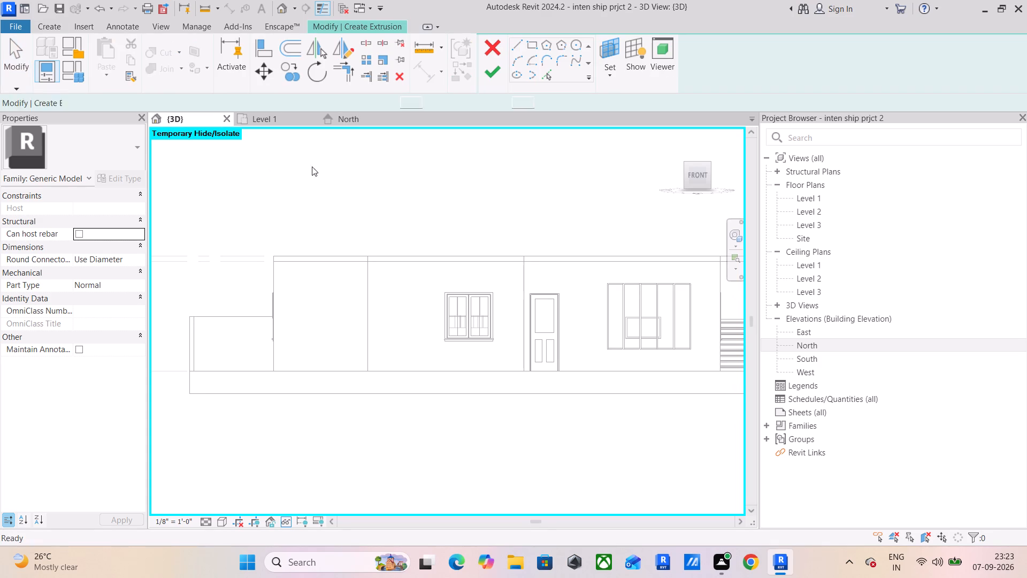
click(614, 54)
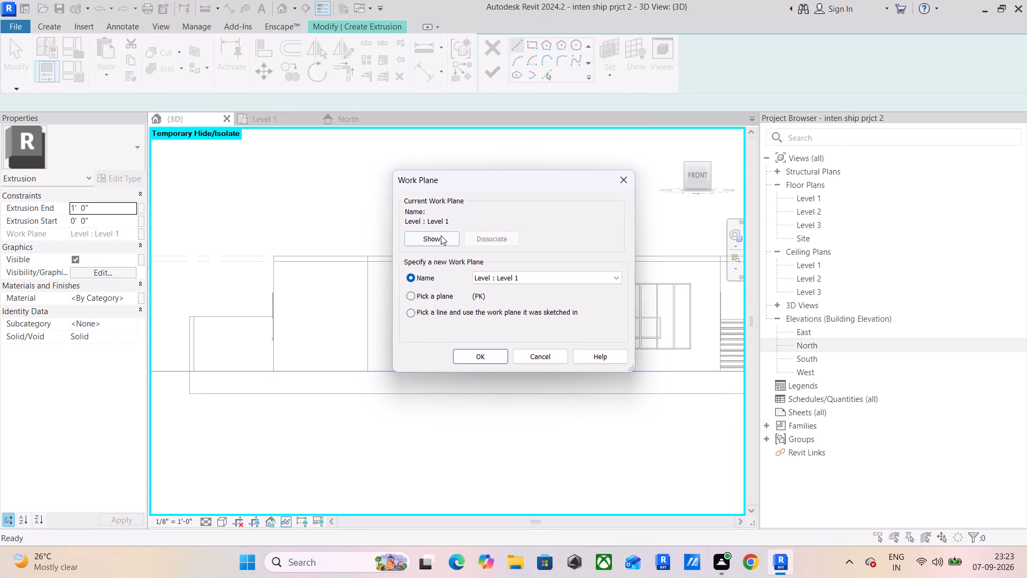
click(412, 299)
click(464, 354)
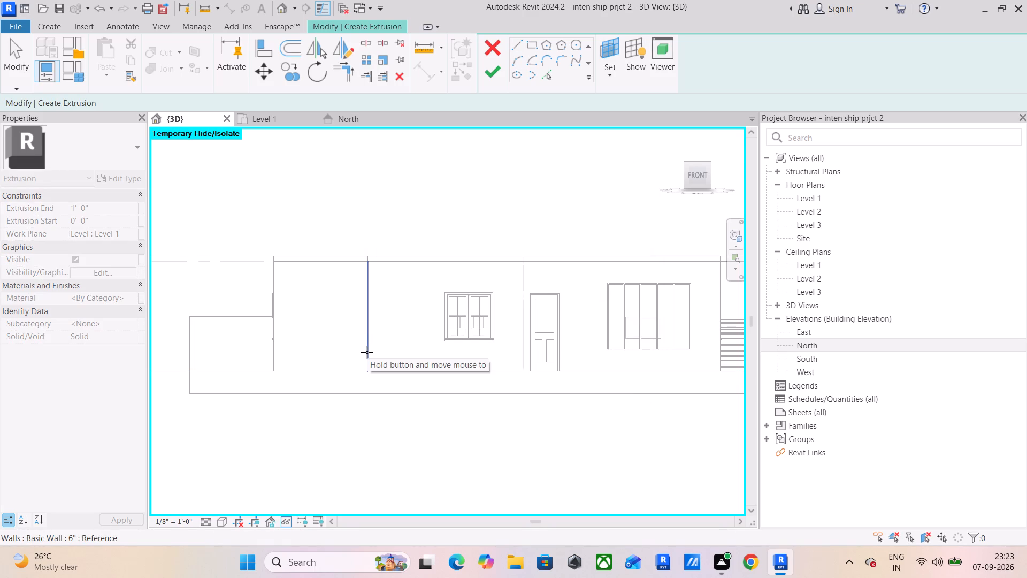
shift+middle_drag(367, 352, 384, 384)
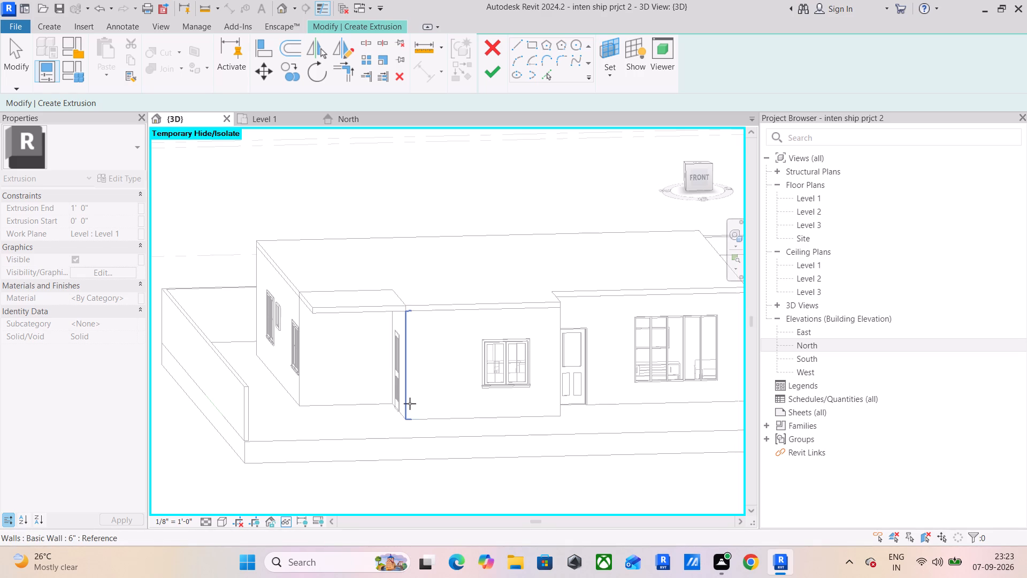
click(408, 404)
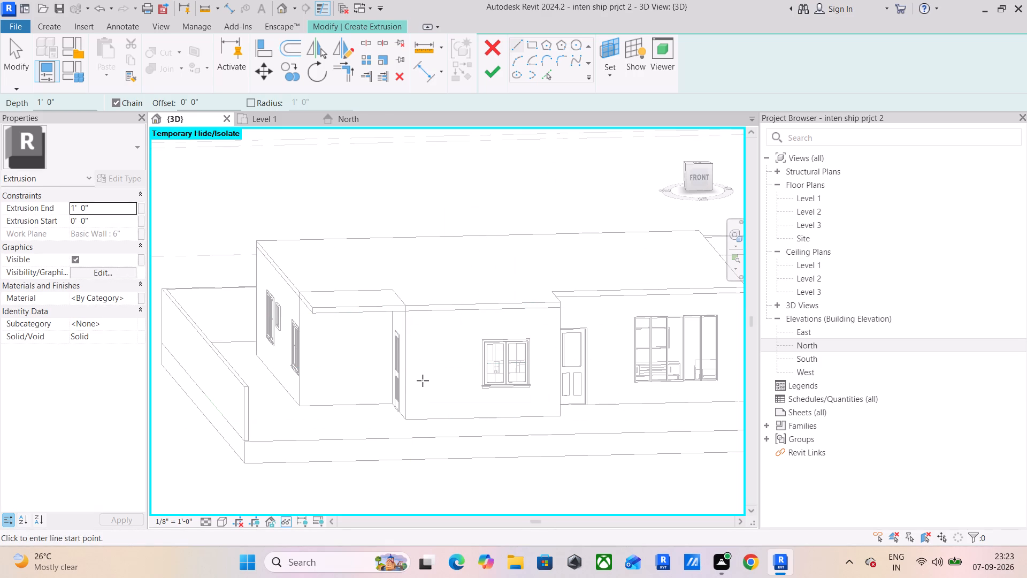
key(Escape)
key(Escape)
key(Escape)
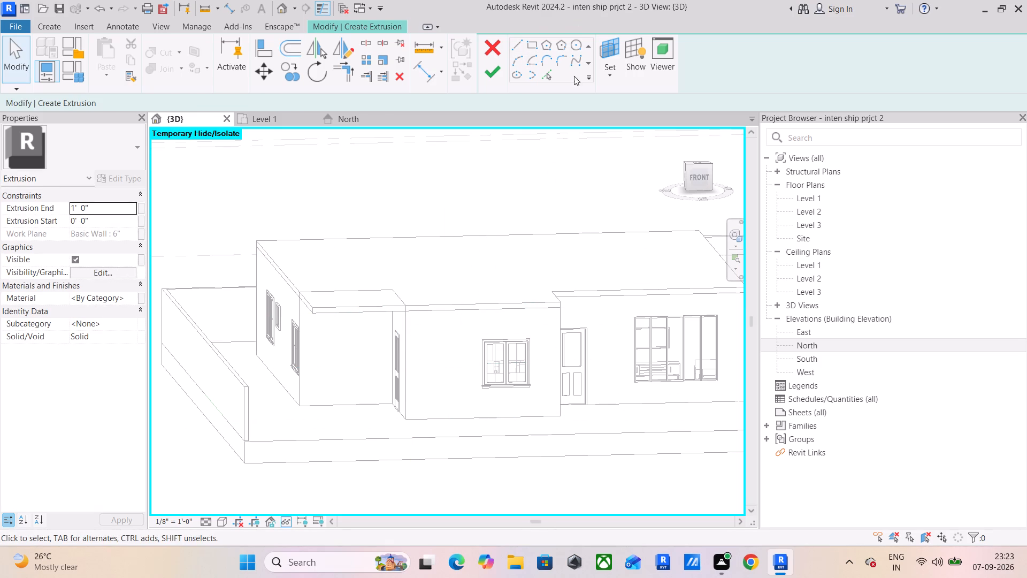
Reset the extrusion's work plane by picking the 9" wall's reference at the kitchen's outer corner.
click(603, 71)
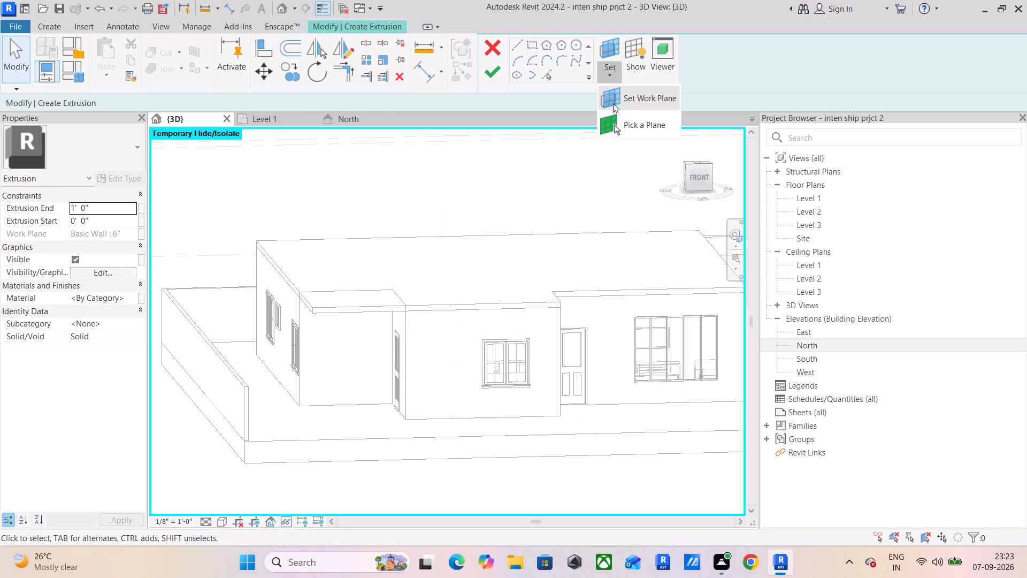
click(625, 124)
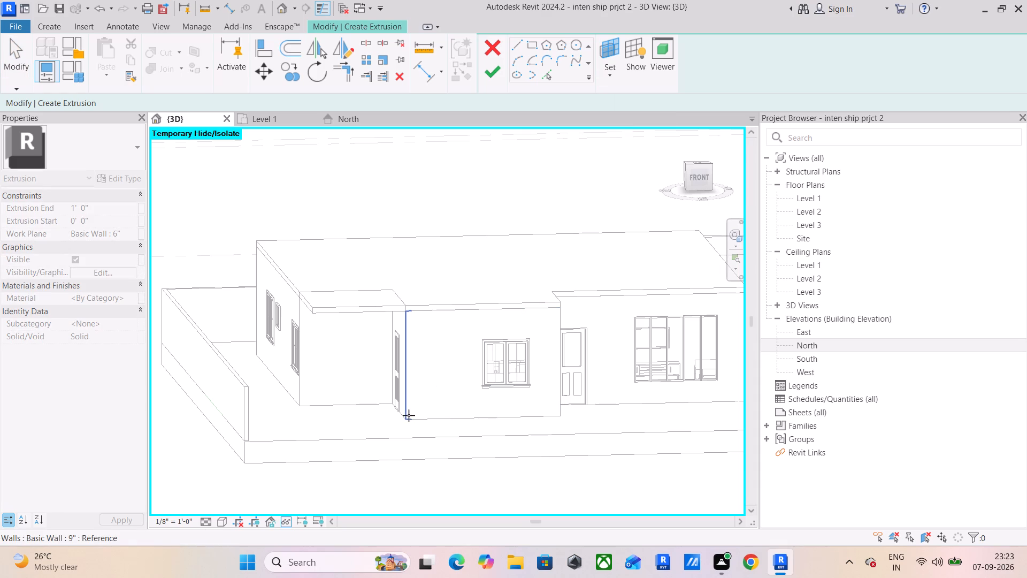
click(412, 416)
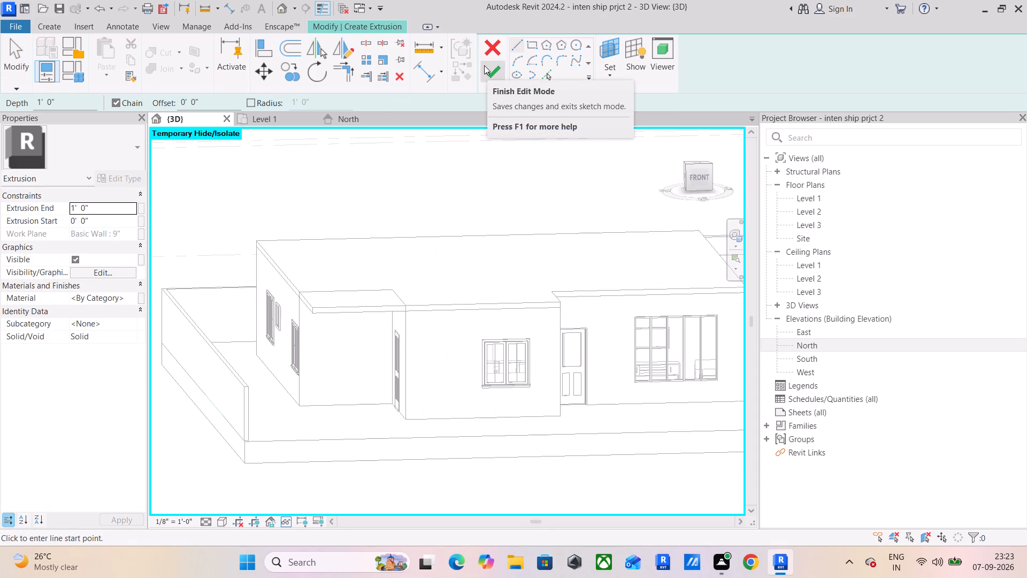
In the straight front view, sketch a closed vertical strip 6" wide and about 10'-5" high outside the kitchen corner, up to the roof-top level.
click(696, 179)
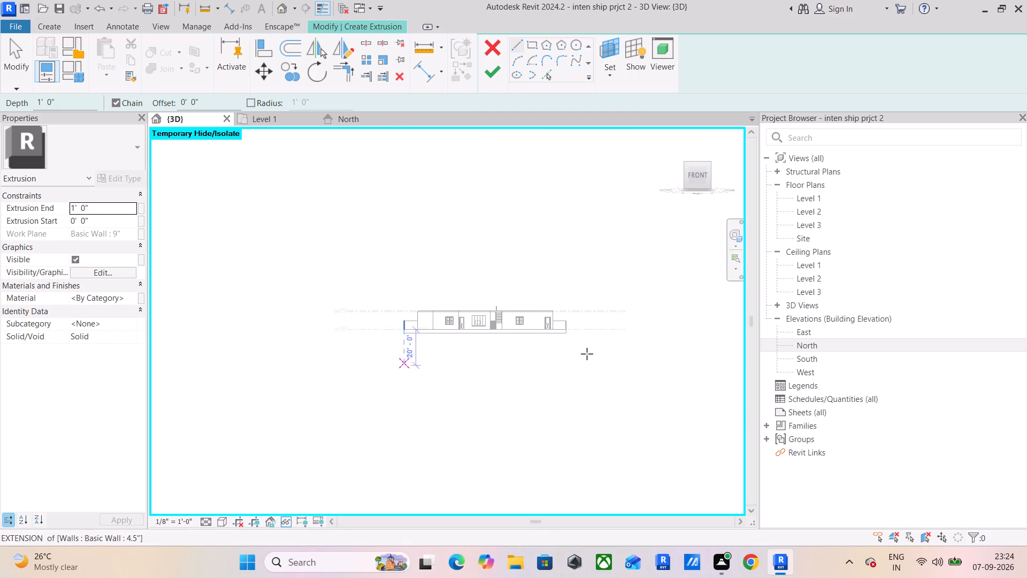
scroll(376, 333, up, 6)
scroll(421, 318, up, 13)
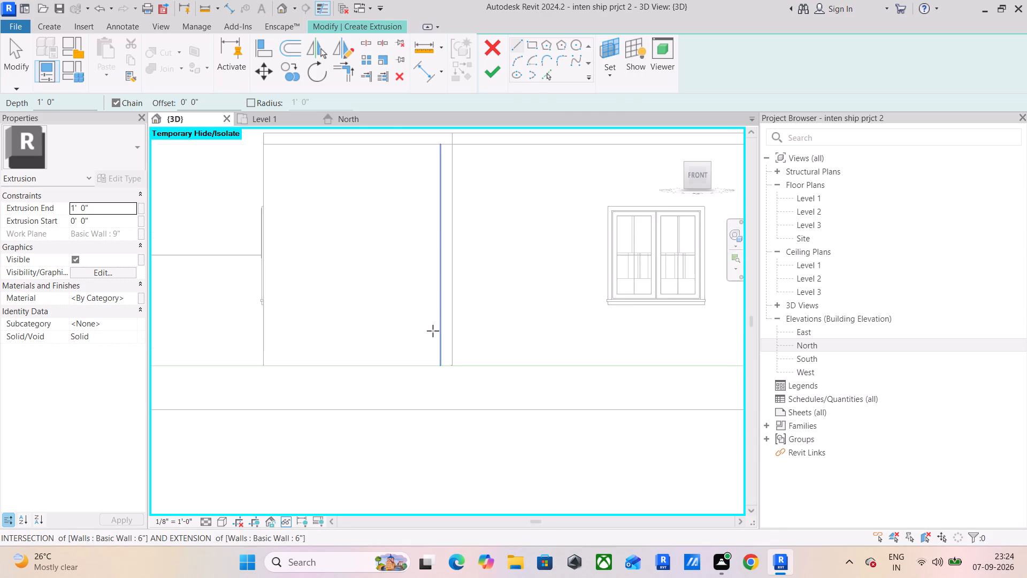
click(455, 368)
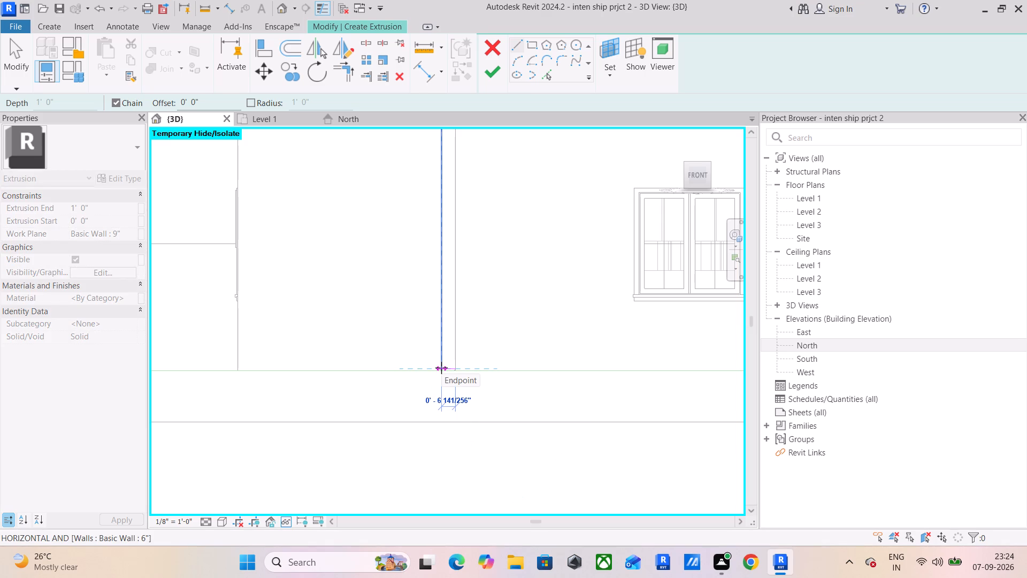
scroll(441, 368, down, 3)
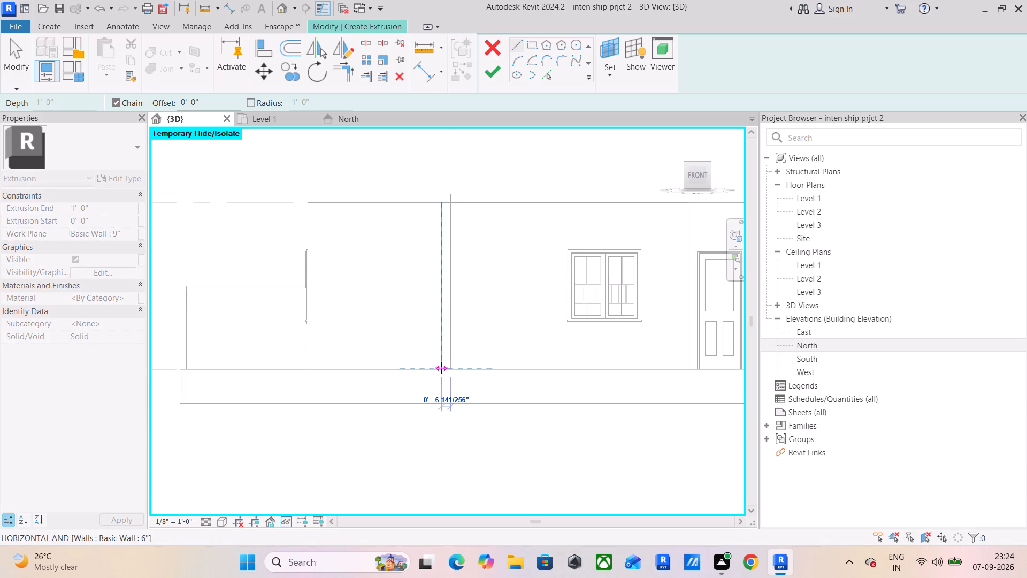
middle_drag(441, 367, 448, 405)
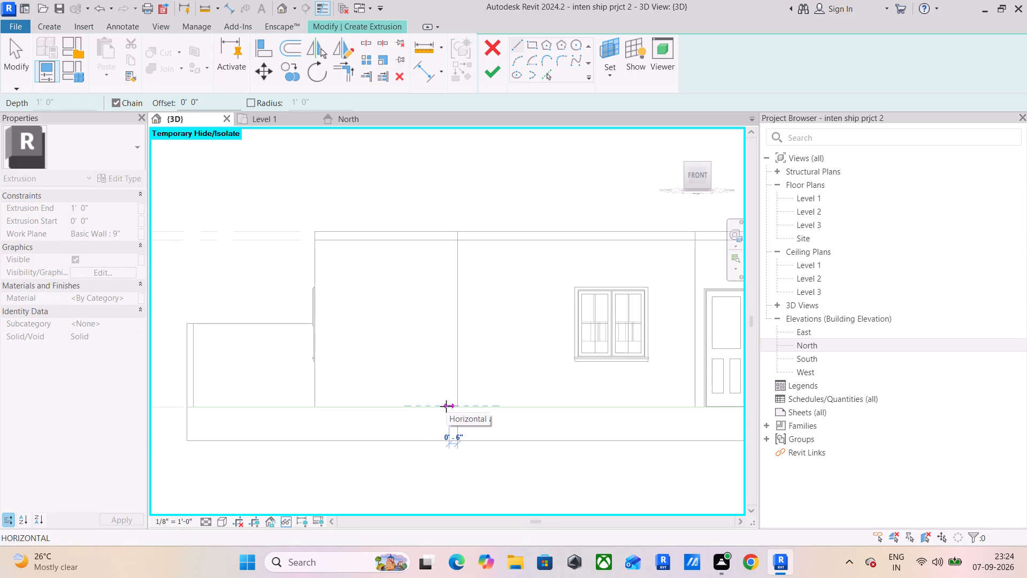
click(446, 406)
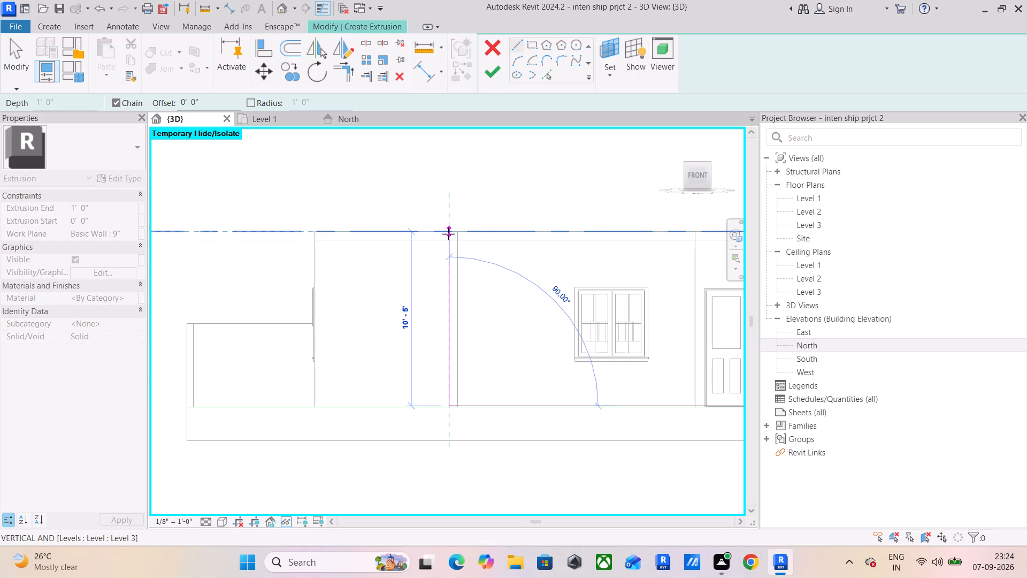
click(448, 234)
click(461, 234)
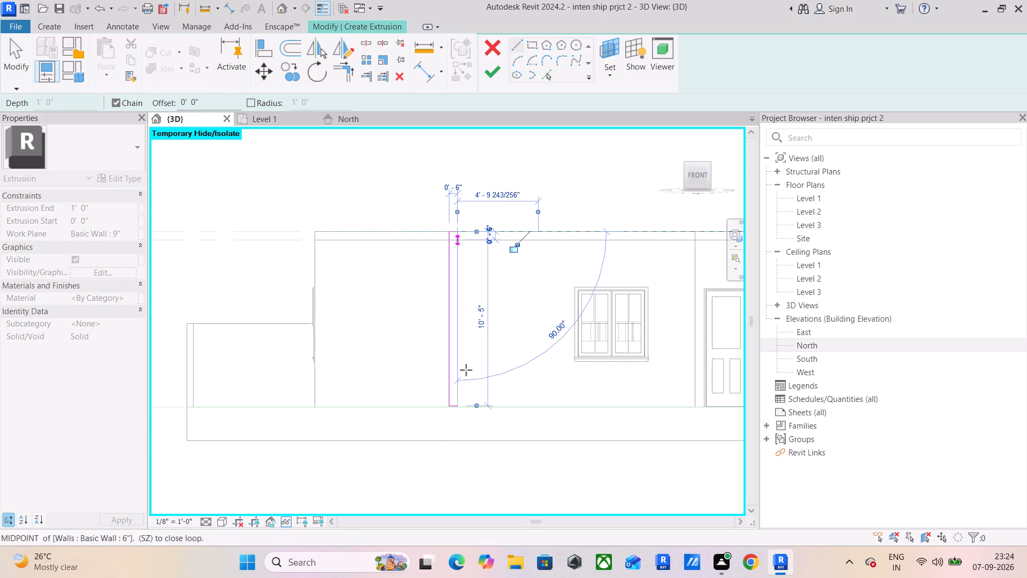
click(459, 405)
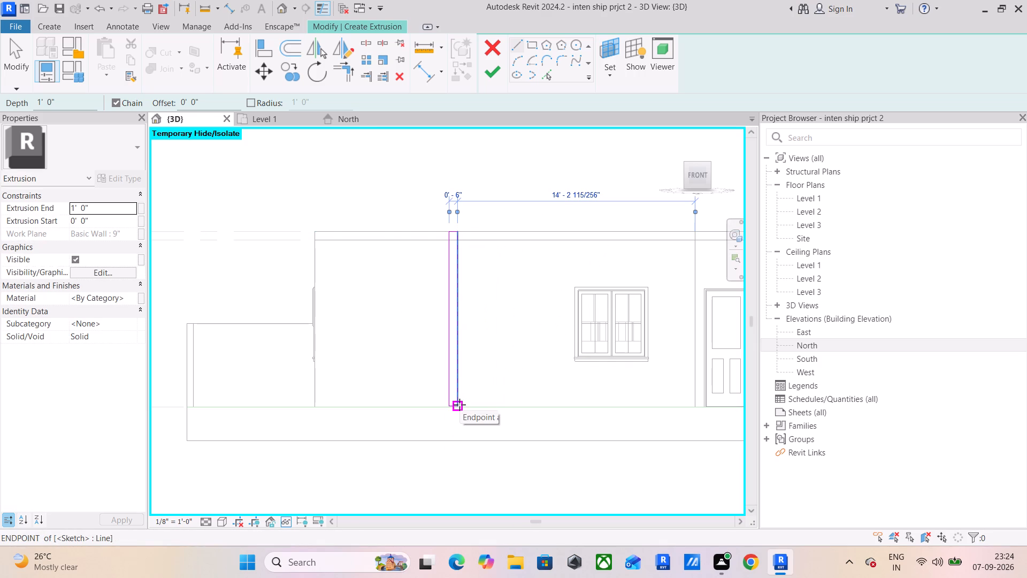
key(Escape)
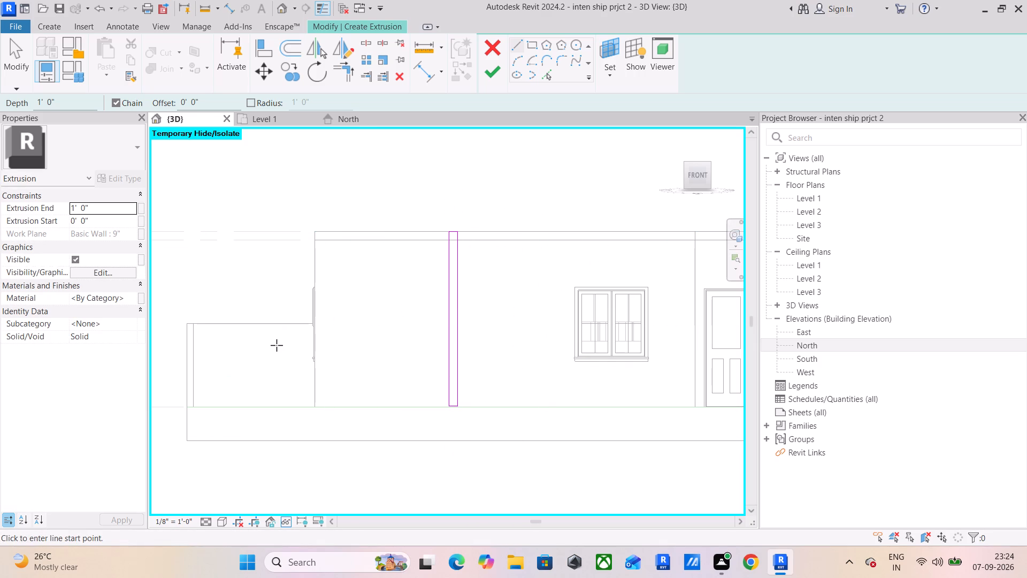
key(Escape)
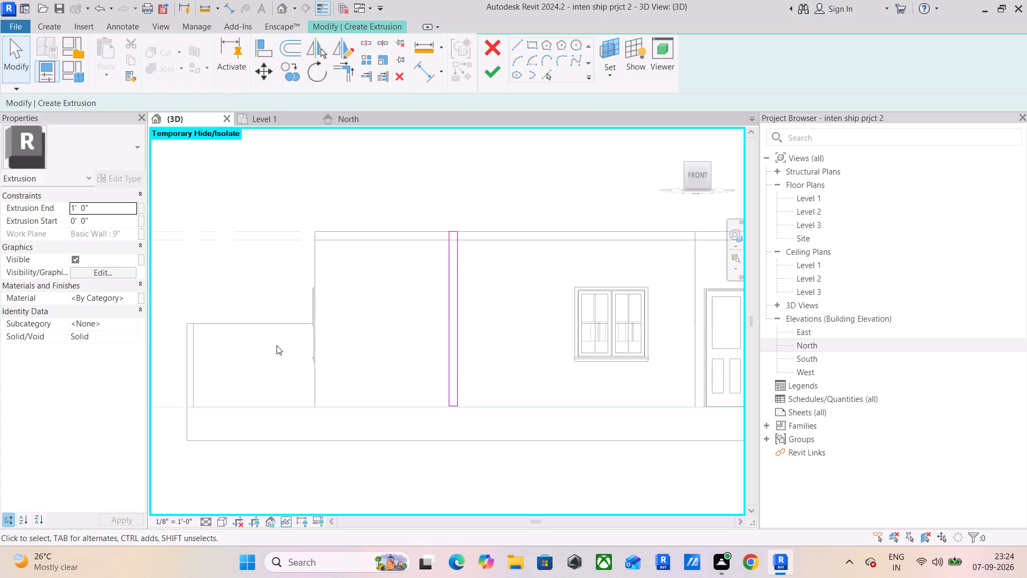
key(Escape)
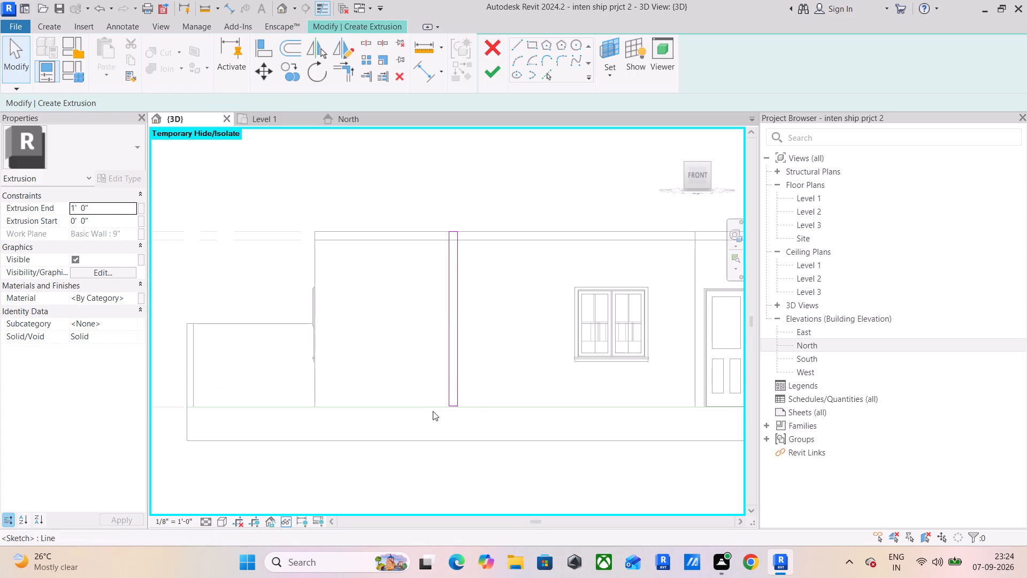
Align the bottom line of the strip sketch to the top of the 2' floor.
scroll(438, 417, up, 5)
click(467, 393)
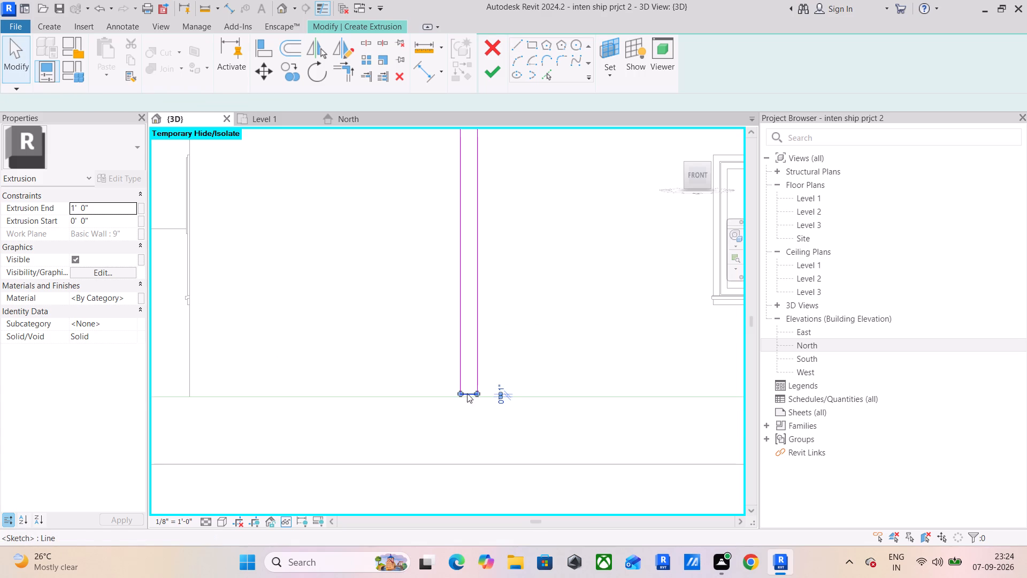
click(277, 236)
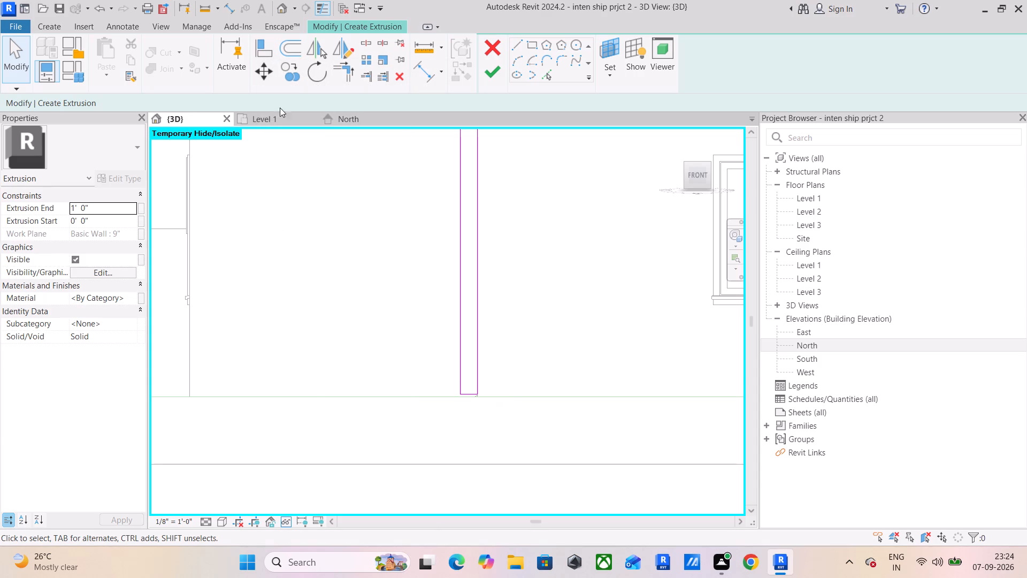
click(260, 47)
scroll(467, 400, up, 4)
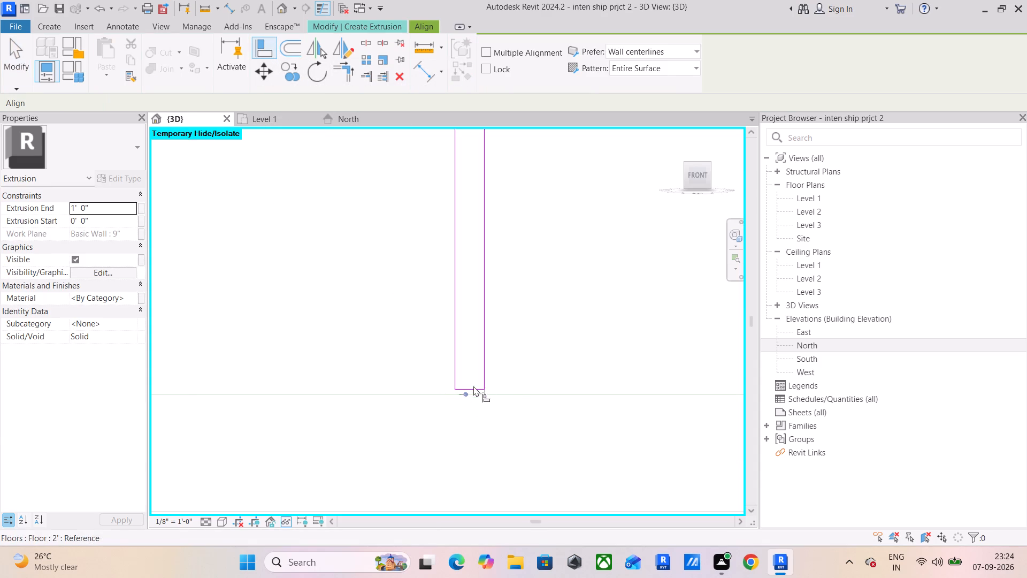
click(470, 397)
click(471, 395)
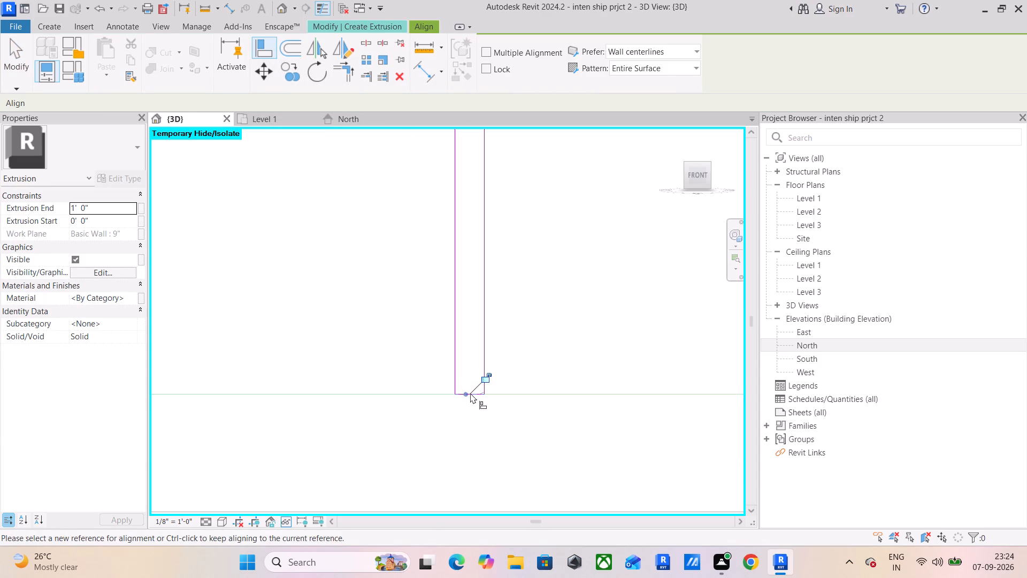
scroll(372, 292, down, 5)
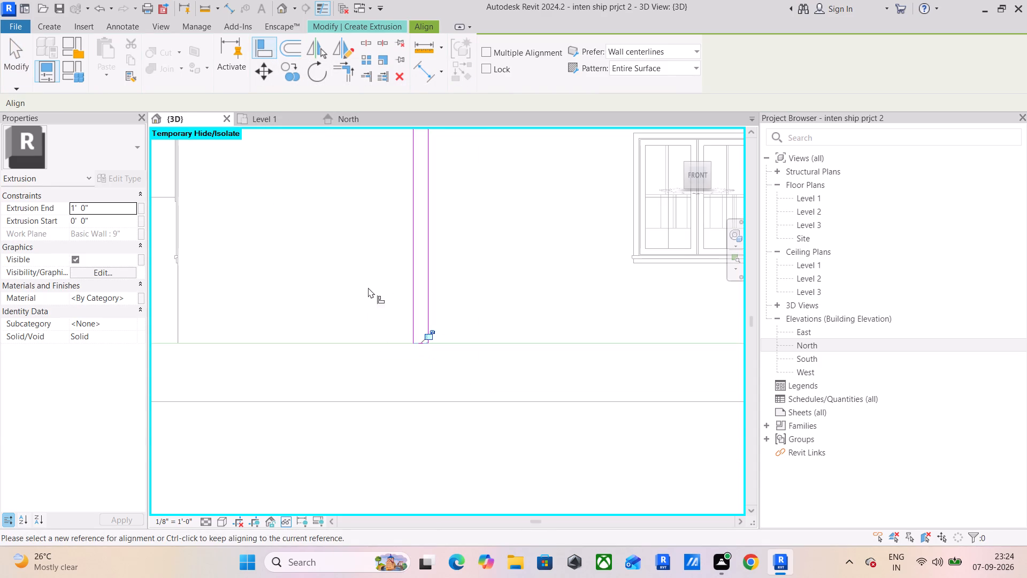
click(368, 286)
key(Escape)
key(Escape)
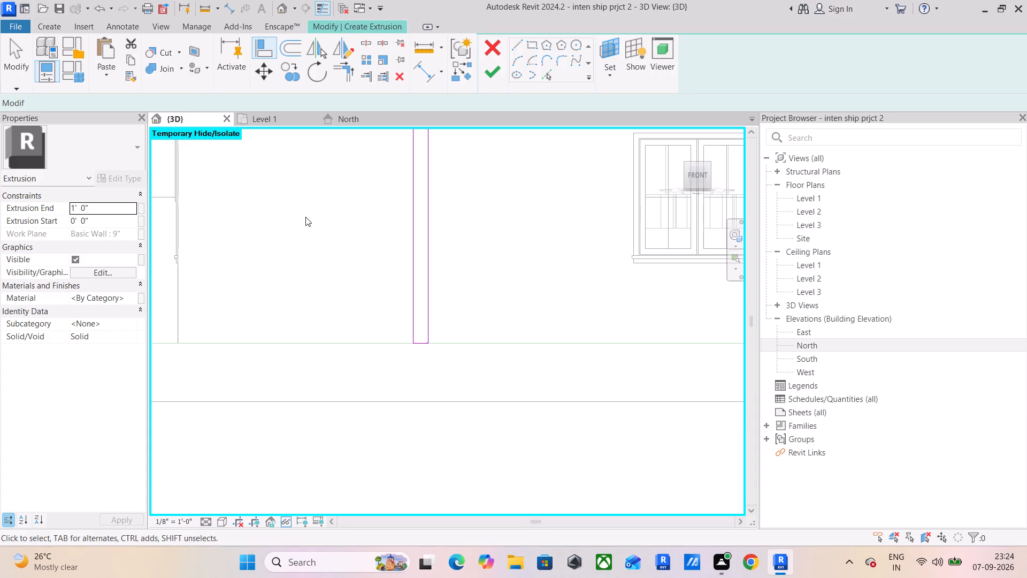
Copy the strip's four sketch lines six times at about 1'-5" spacing along the roof edge, away from the kitchen window across the open corner.
scroll(416, 259, down, 2)
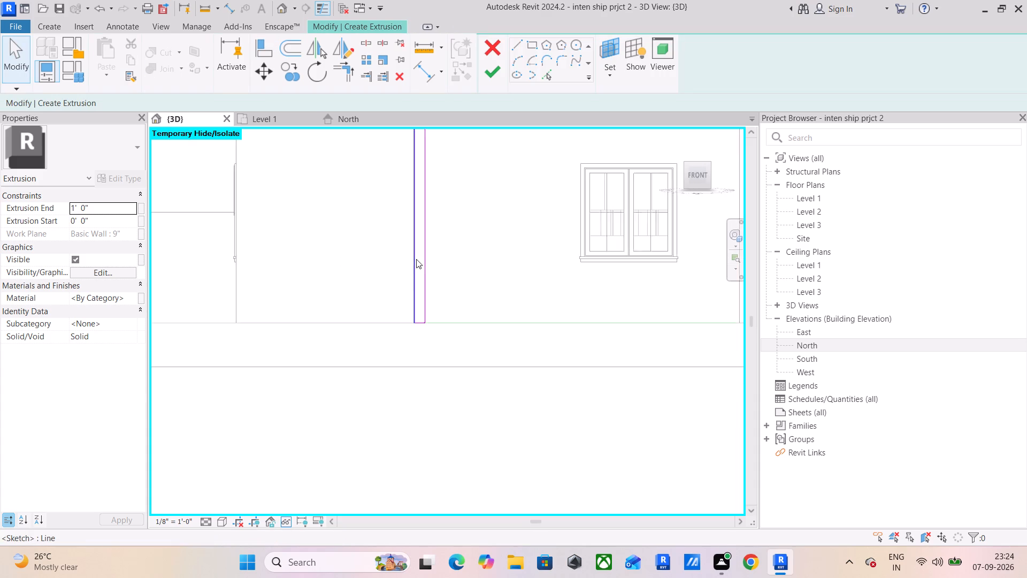
scroll(416, 259, down, 2)
middle_drag(425, 268, 416, 340)
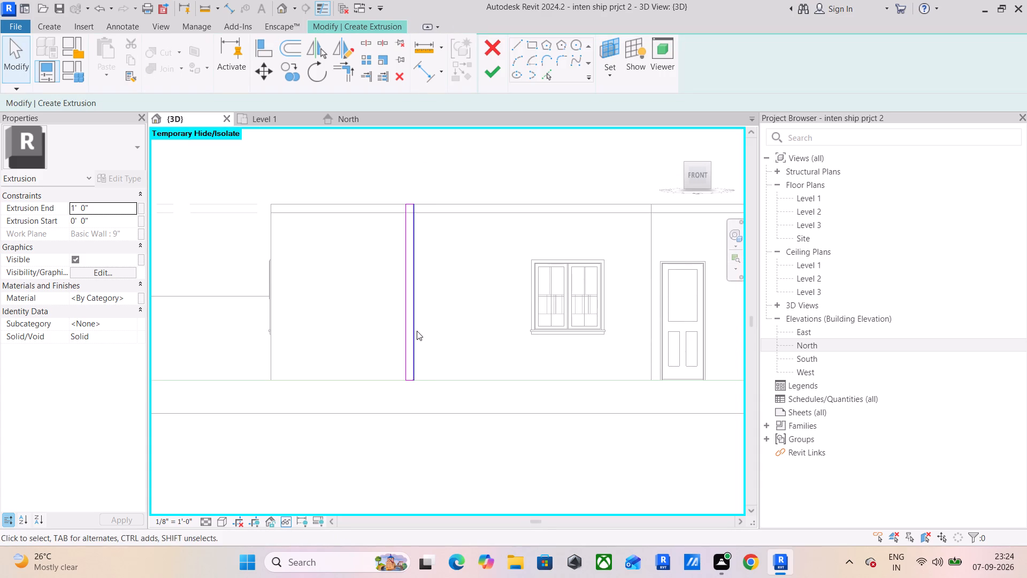
click(417, 331)
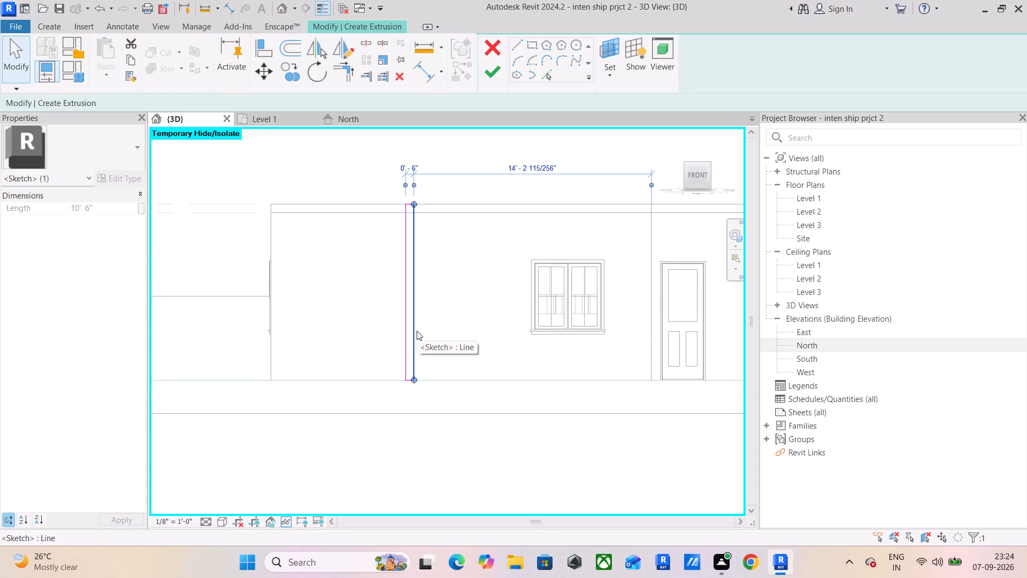
ctrl+scroll(405, 381, up, 4)
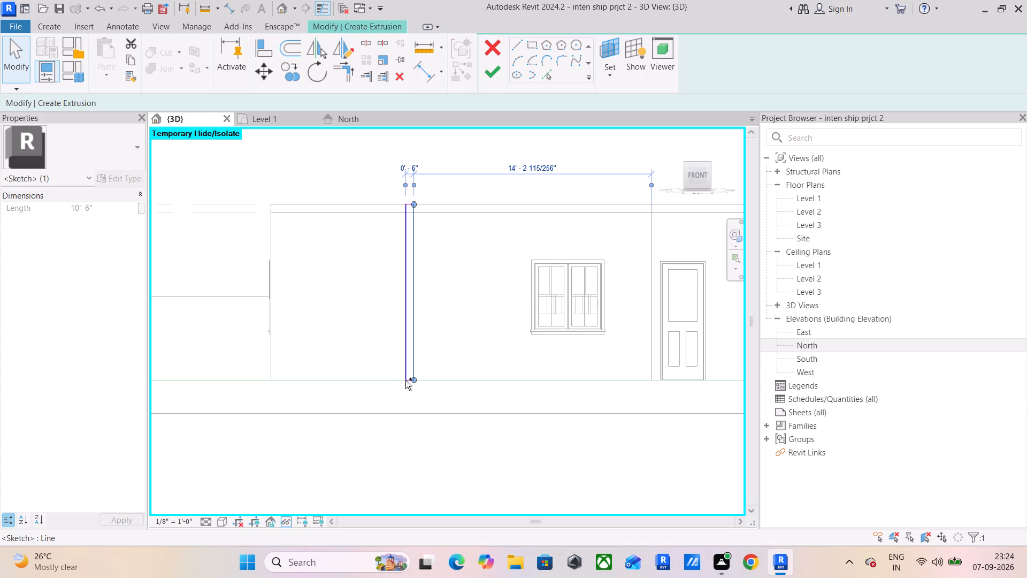
ctrl+scroll(405, 381, up, 1)
scroll(405, 381, up, 6)
ctrl+click(412, 378)
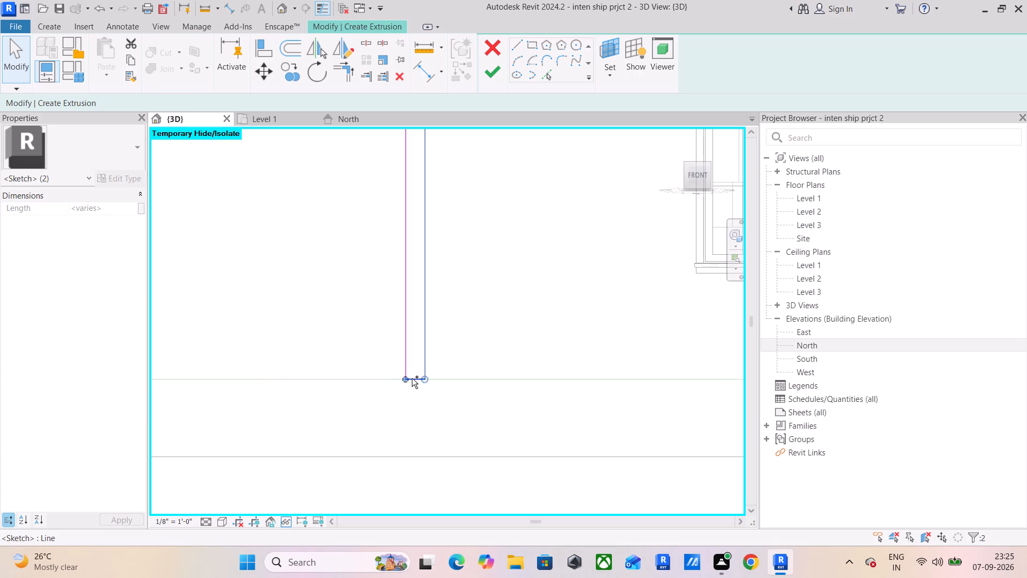
ctrl+click(403, 336)
scroll(440, 249, down, 6)
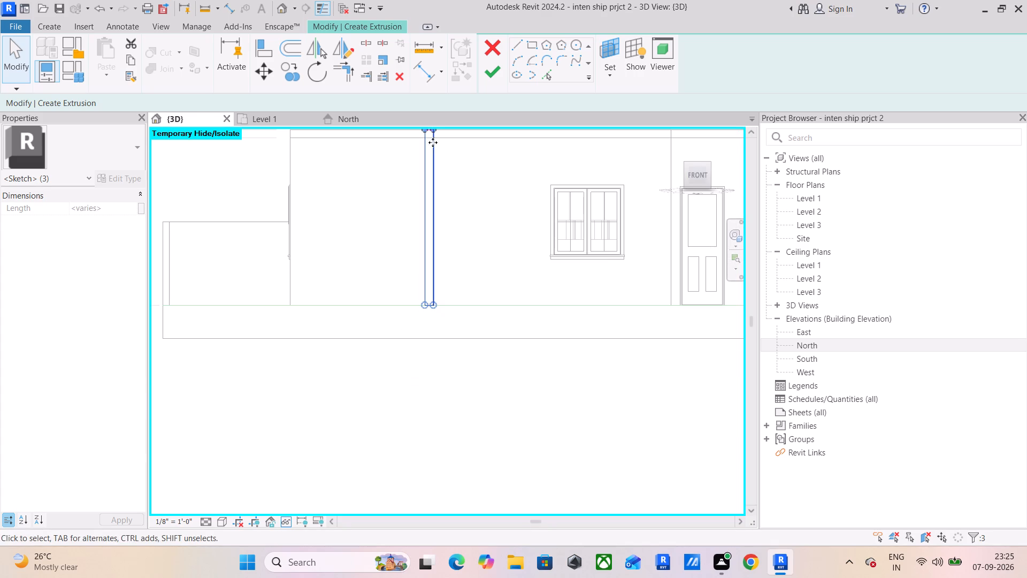
middle_drag(479, 287, 465, 329)
scroll(397, 153, up, 7)
scroll(431, 209, up, 5)
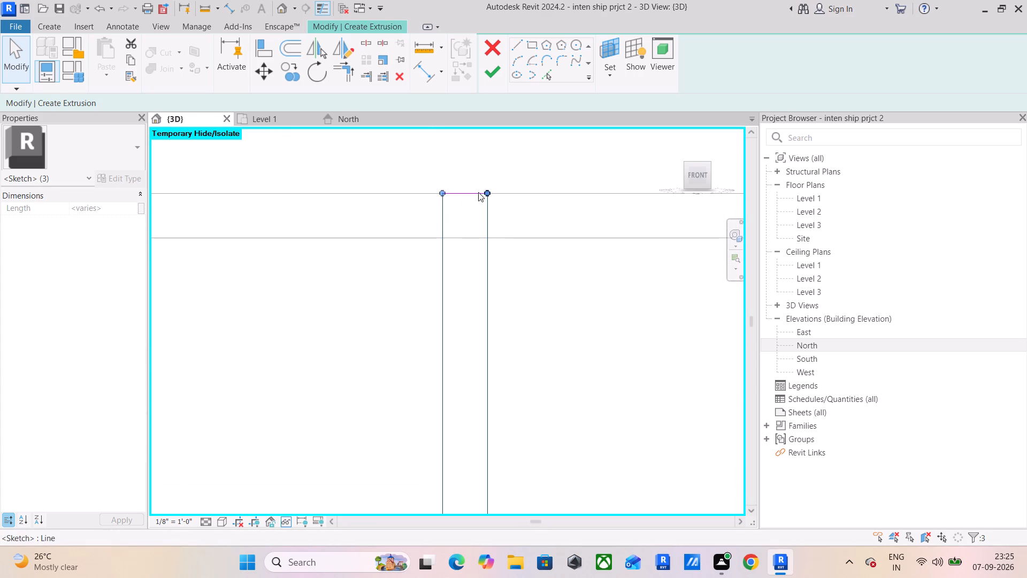
ctrl+click(476, 193)
scroll(501, 226, down, 6)
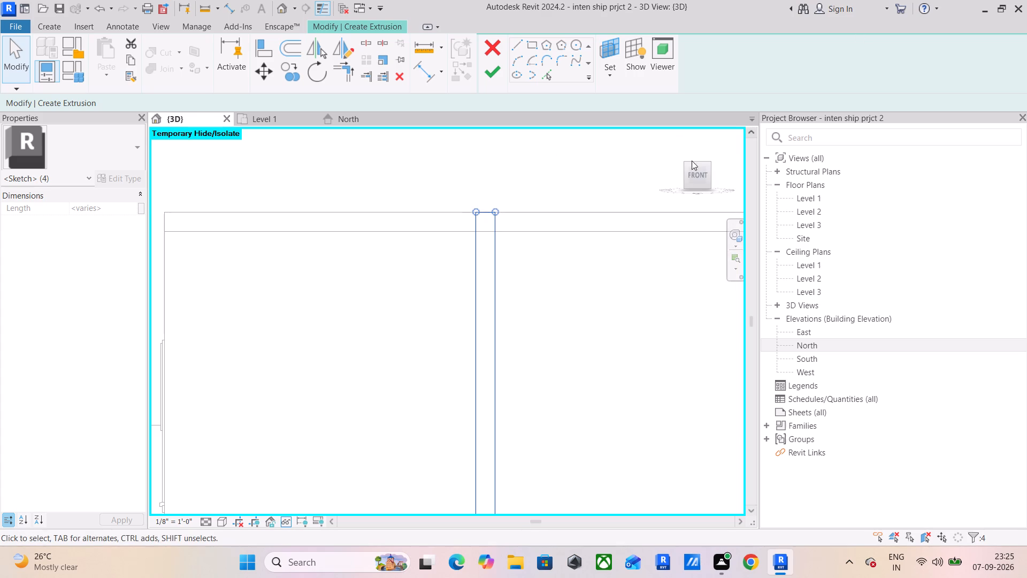
click(284, 75)
click(473, 215)
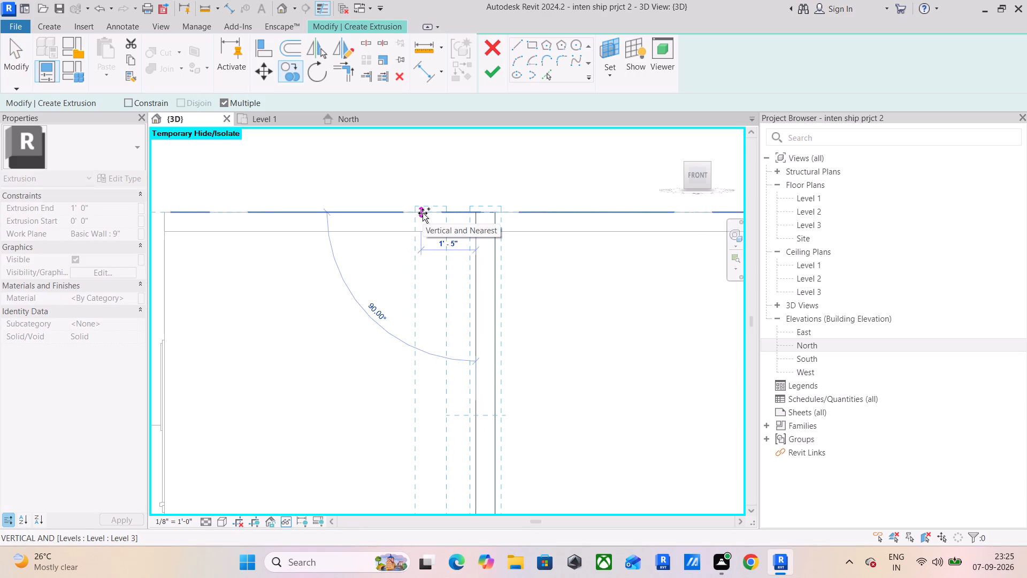
click(423, 213)
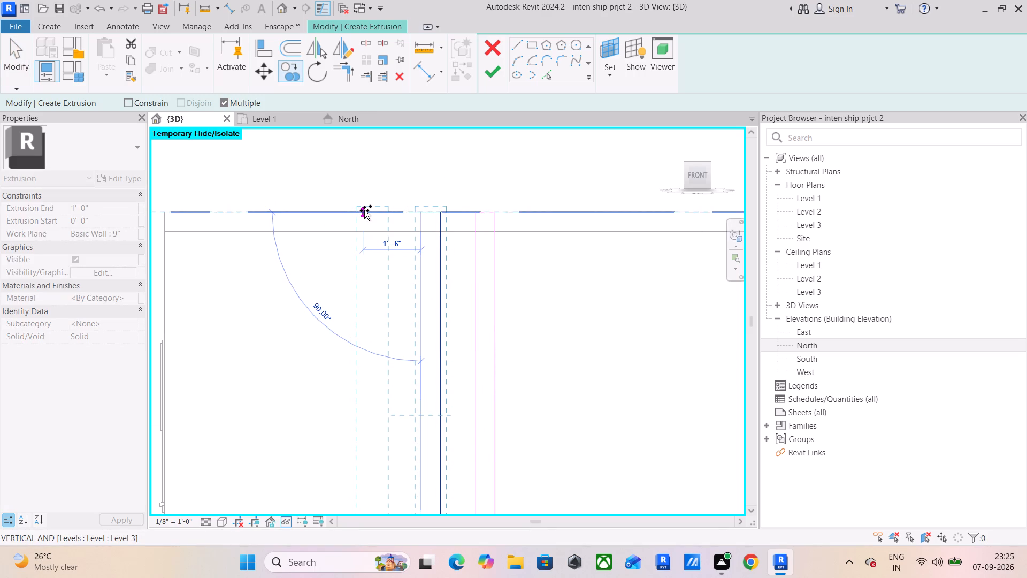
click(365, 210)
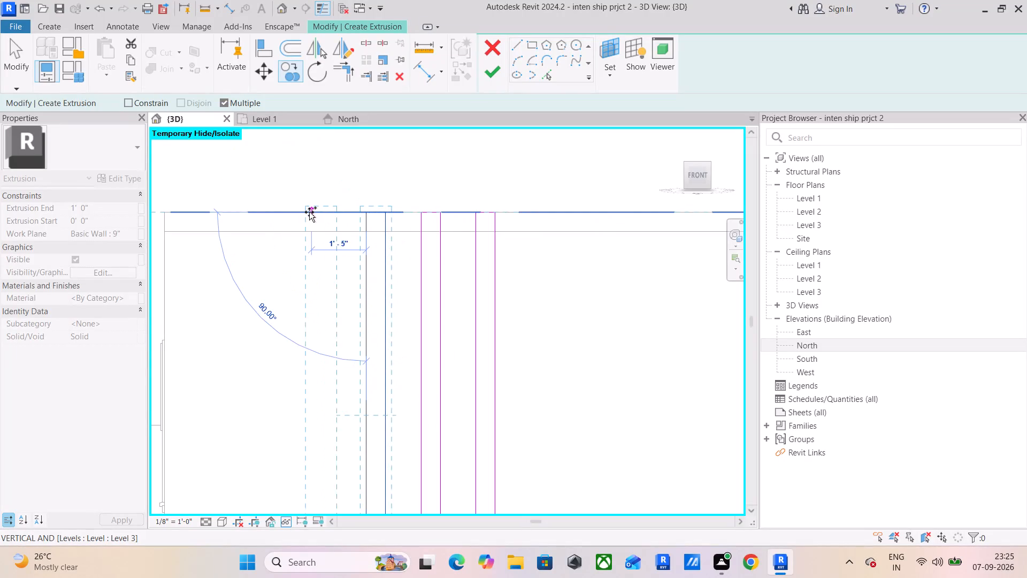
click(312, 212)
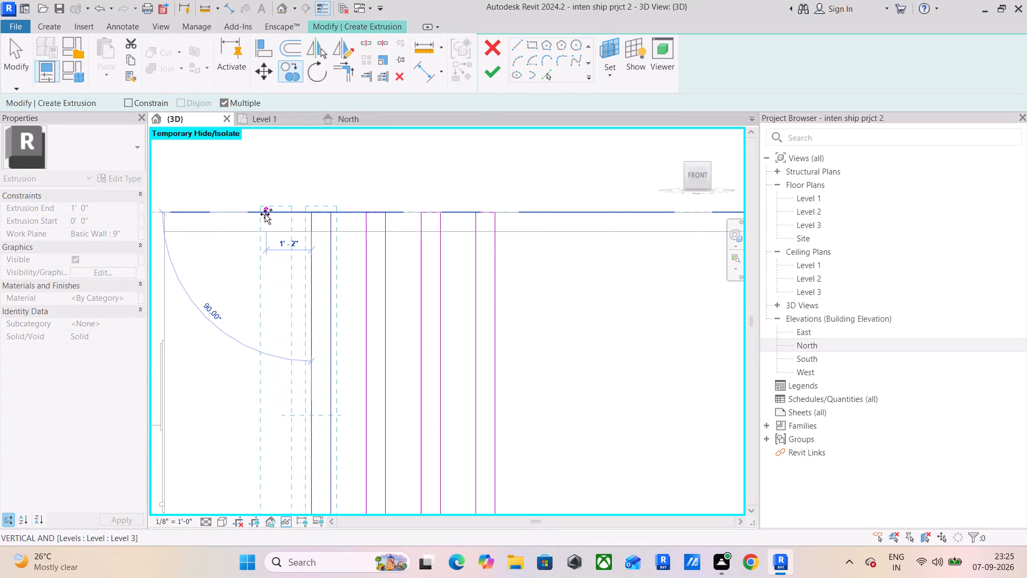
click(257, 214)
middle_drag(267, 218, 424, 232)
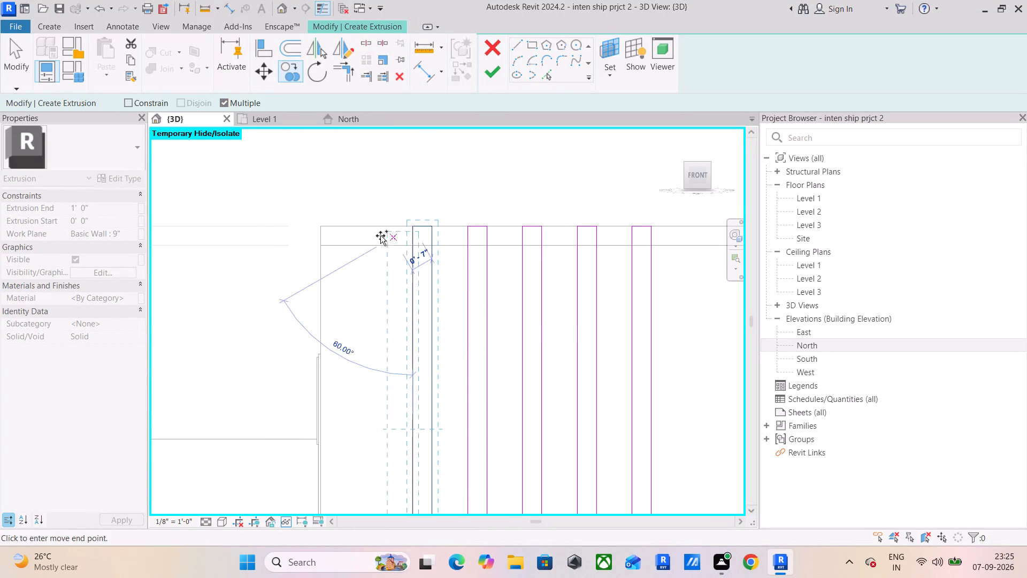
click(358, 231)
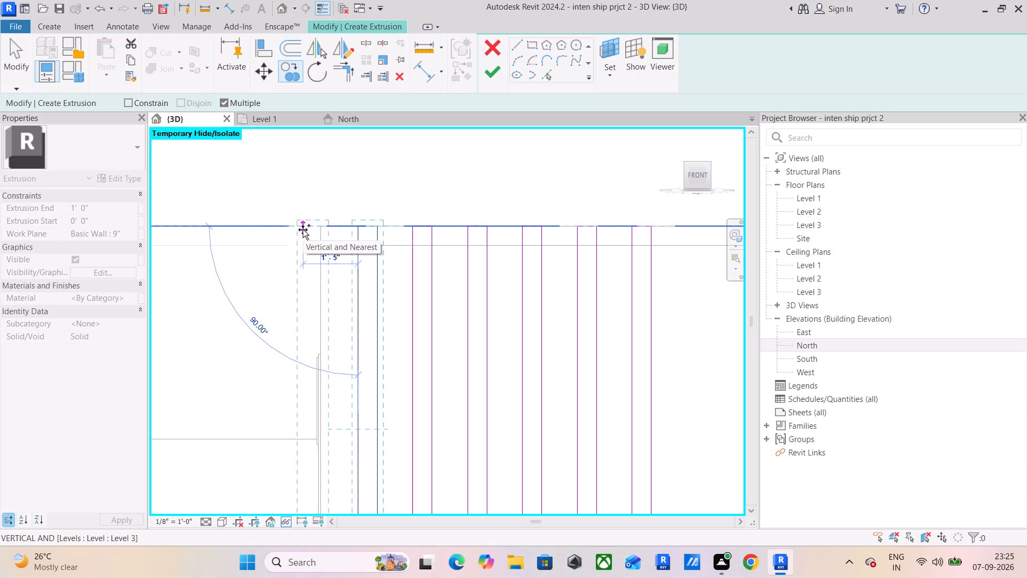
click(303, 230)
scroll(335, 282, down, 6)
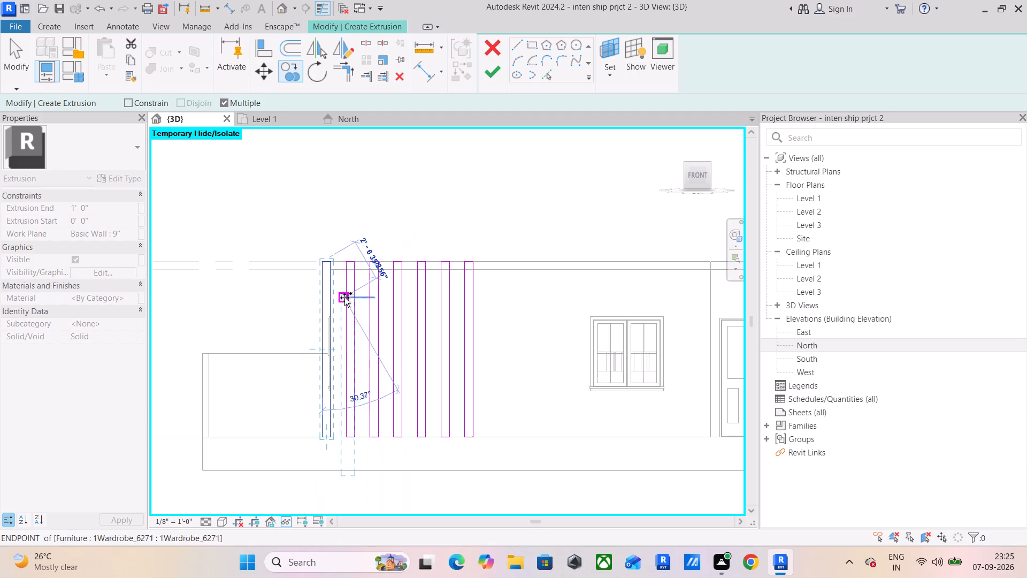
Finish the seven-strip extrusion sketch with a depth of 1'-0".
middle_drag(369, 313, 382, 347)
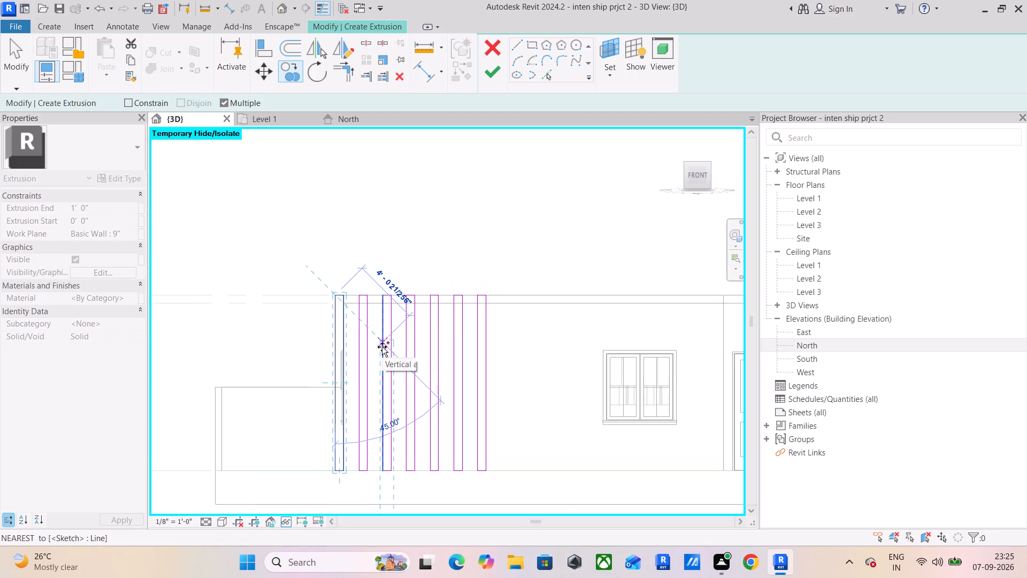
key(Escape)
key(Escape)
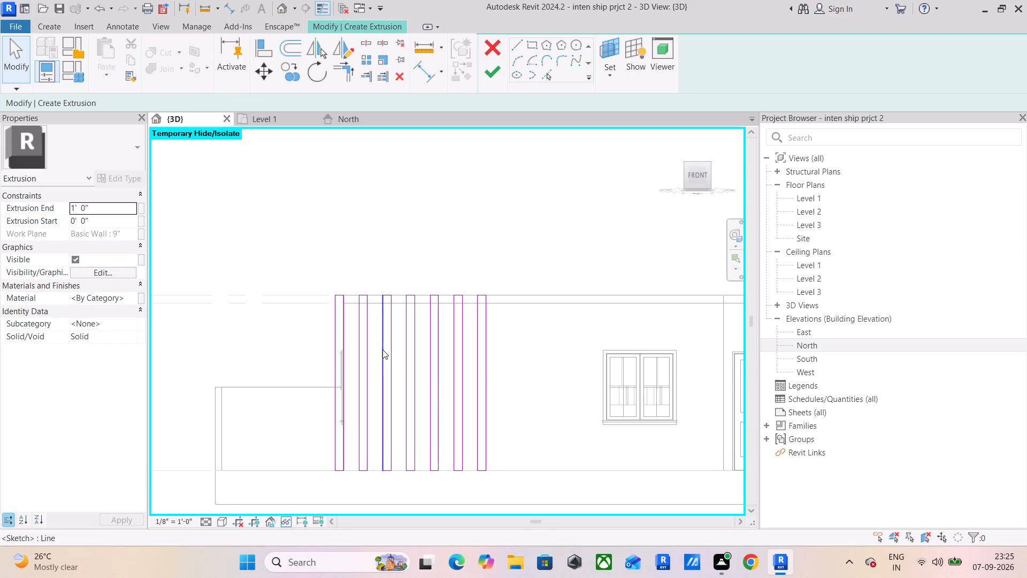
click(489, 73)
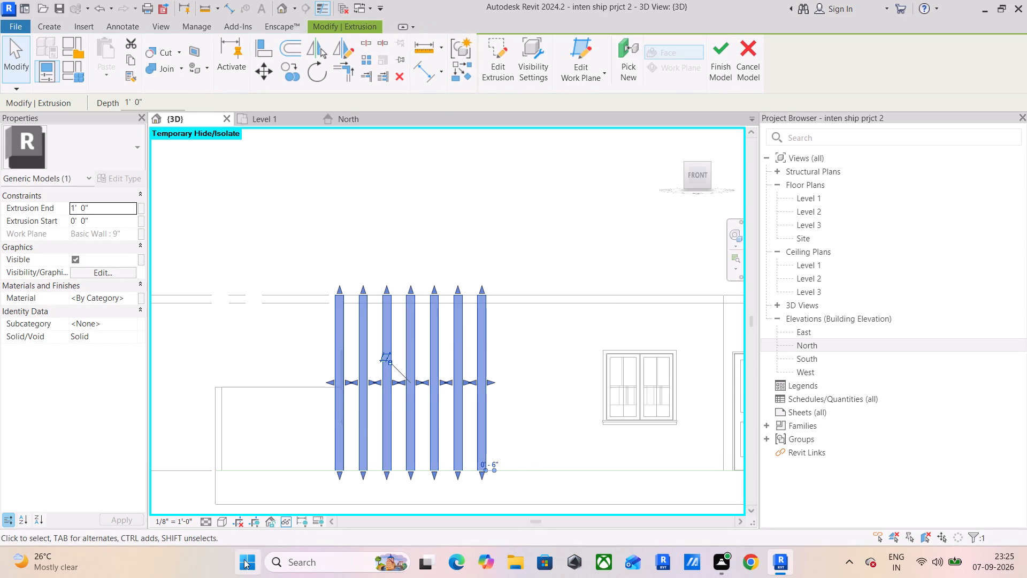
Inspect the extruded strips at the covered corner from several angles in the Shaded visual style.
click(226, 521)
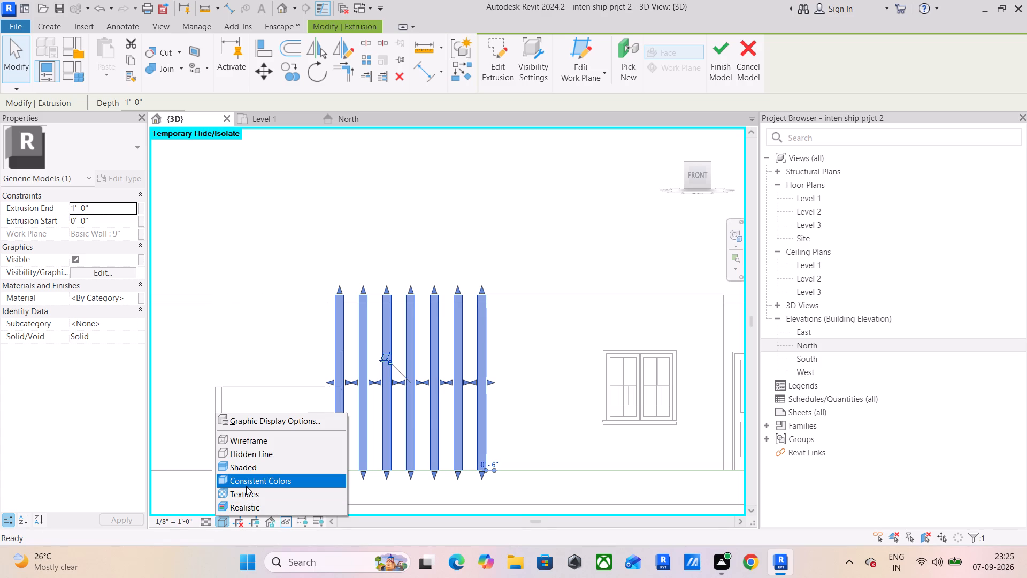
click(256, 463)
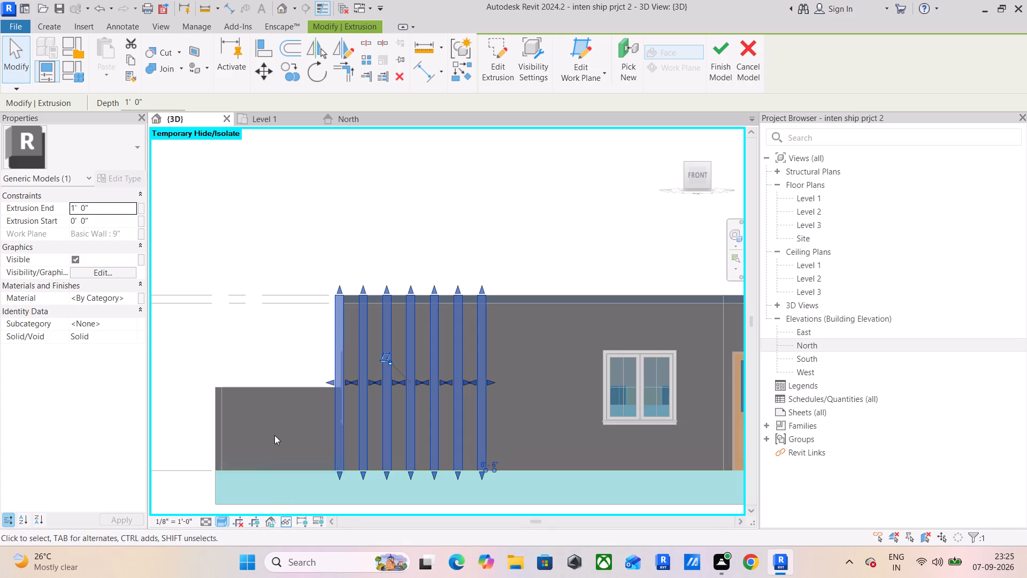
shift+middle_drag(302, 477, 379, 533)
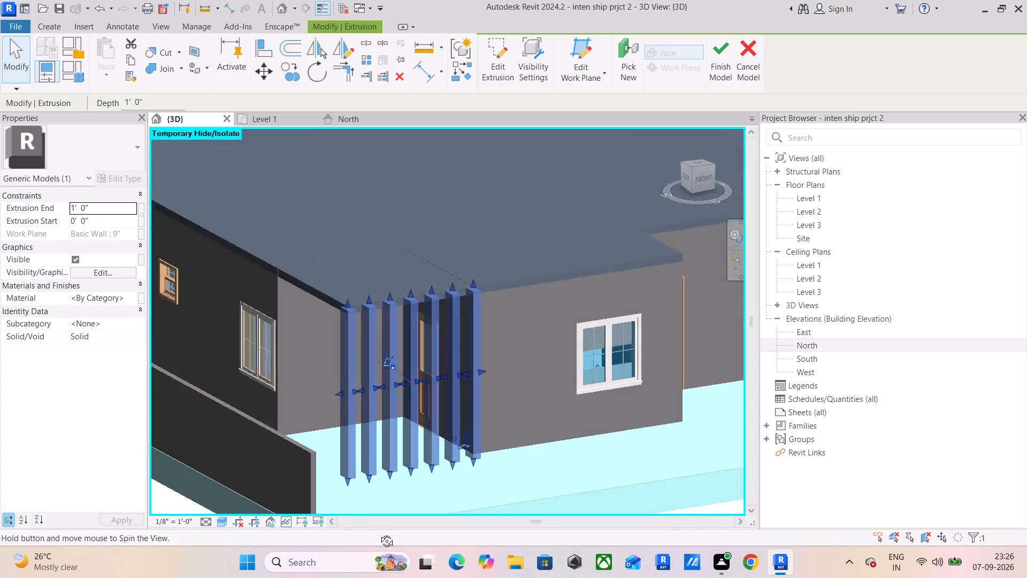
shift+middle_drag(379, 533, 422, 528)
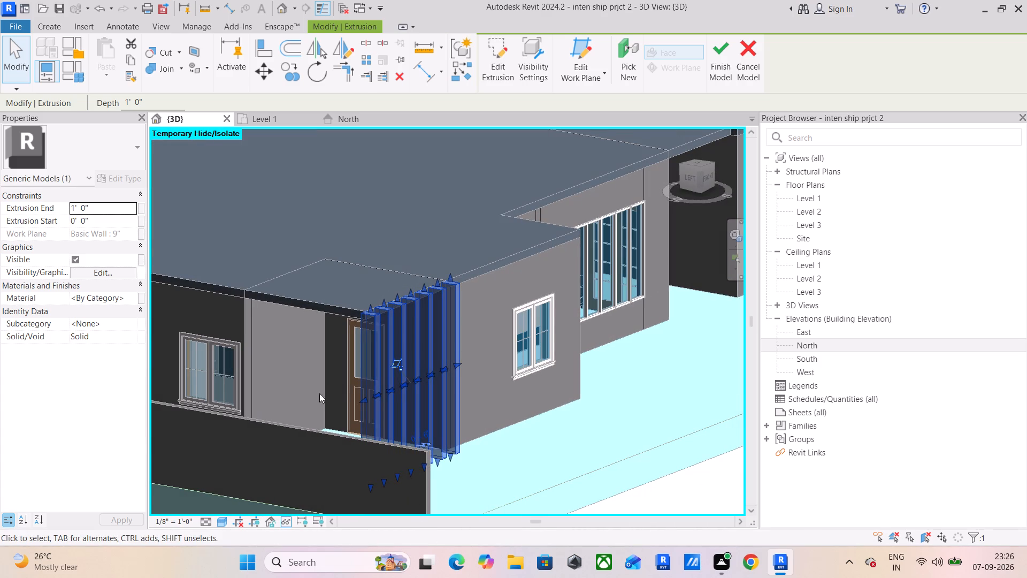
click(672, 493)
shift+middle_drag(530, 404, 550, 420)
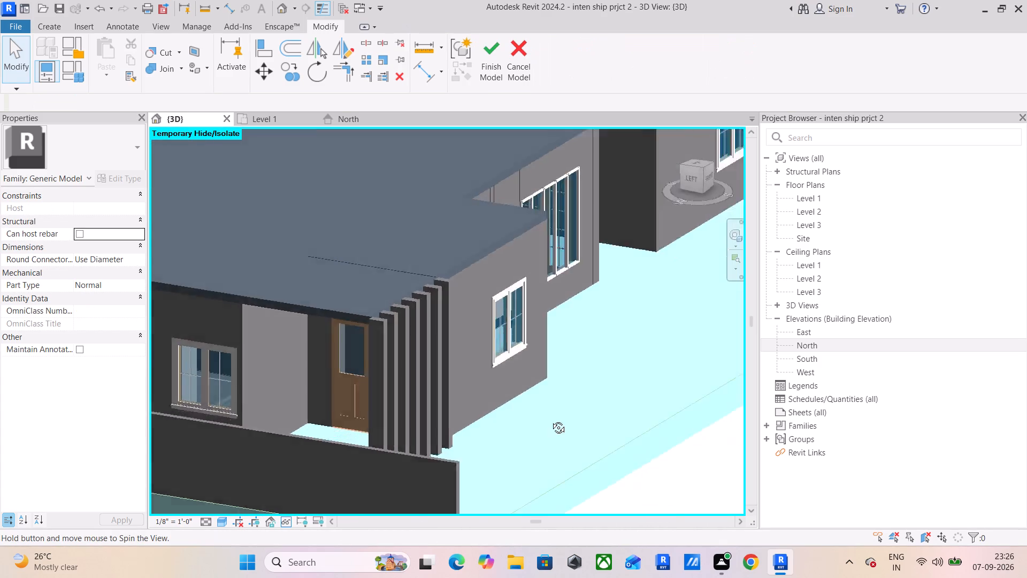
shift+middle_drag(550, 420, 397, 416)
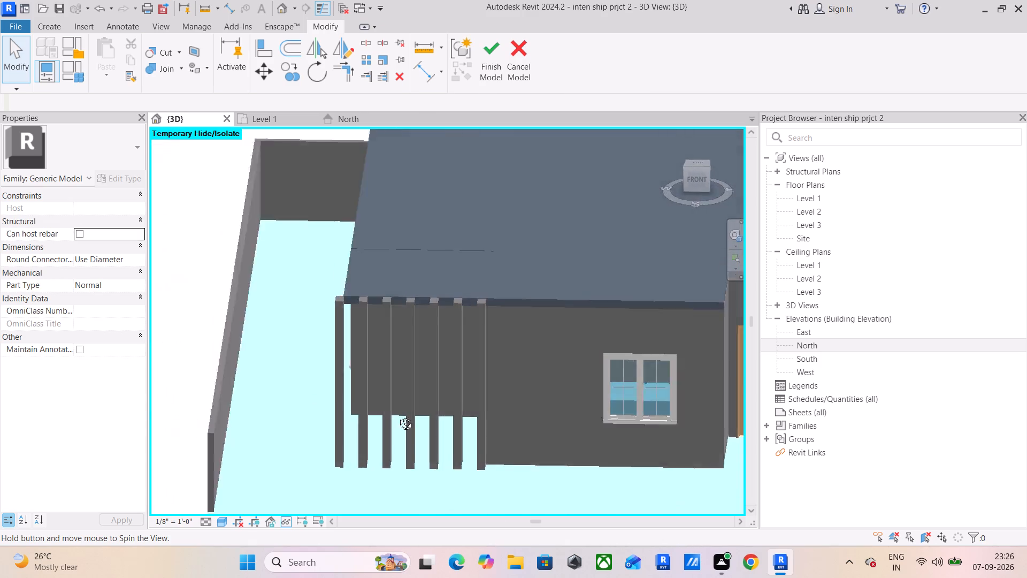
shift+middle_drag(397, 416, 524, 404)
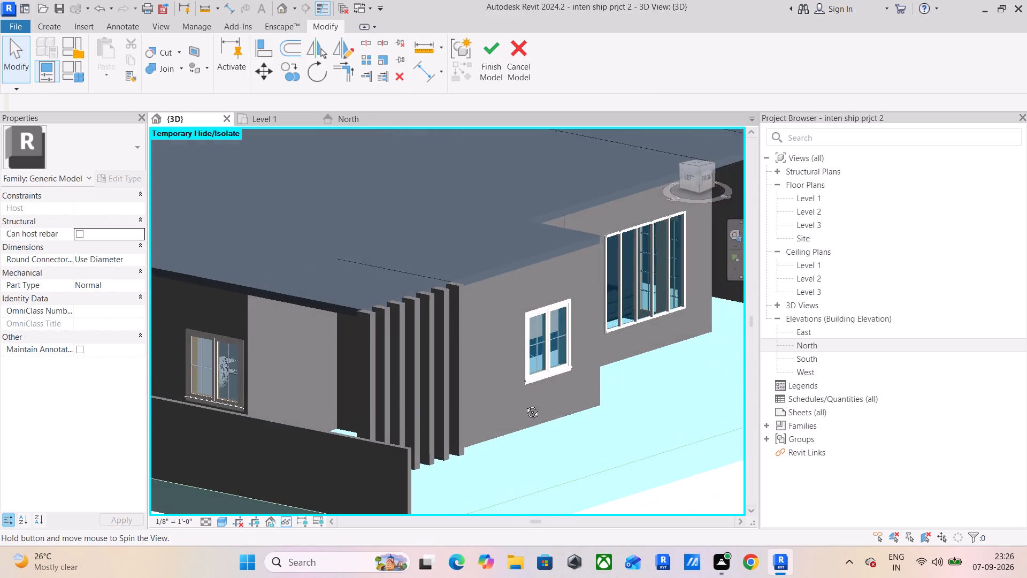
shift+middle_drag(524, 404, 417, 407)
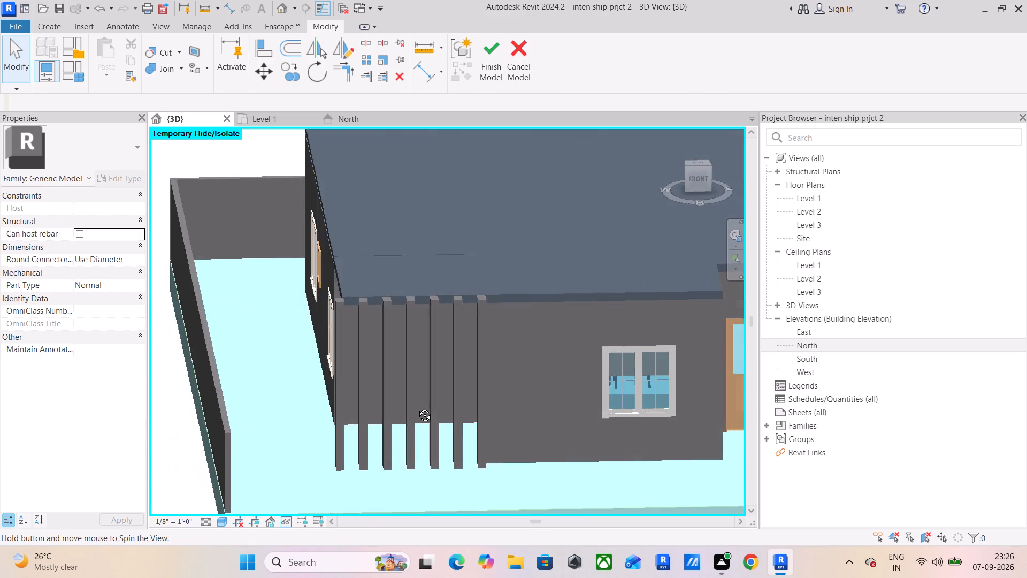
shift+middle_drag(417, 407, 403, 405)
Delete the vertical strip extrusion at the covered corner.
click(336, 303)
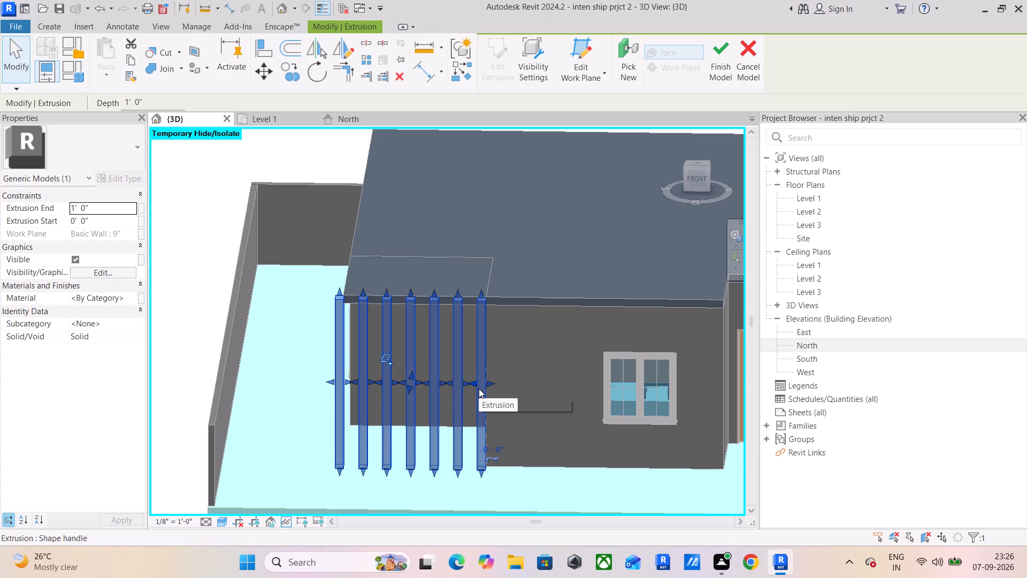
key(Delete)
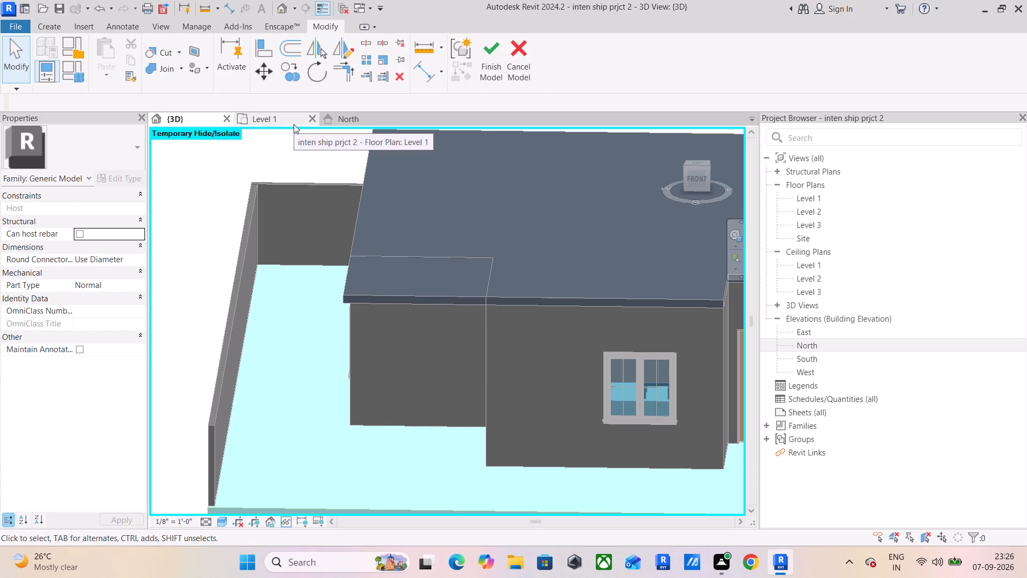
Set the straight front view of the model to the Hidden Line visual style.
click(693, 176)
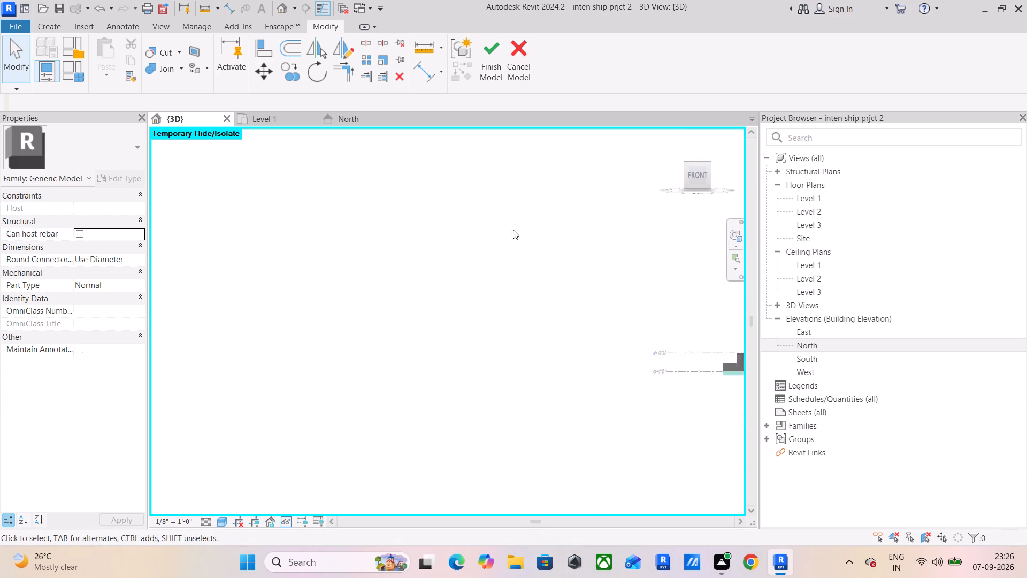
scroll(363, 320, up, 10)
middle_drag(510, 345, 509, 353)
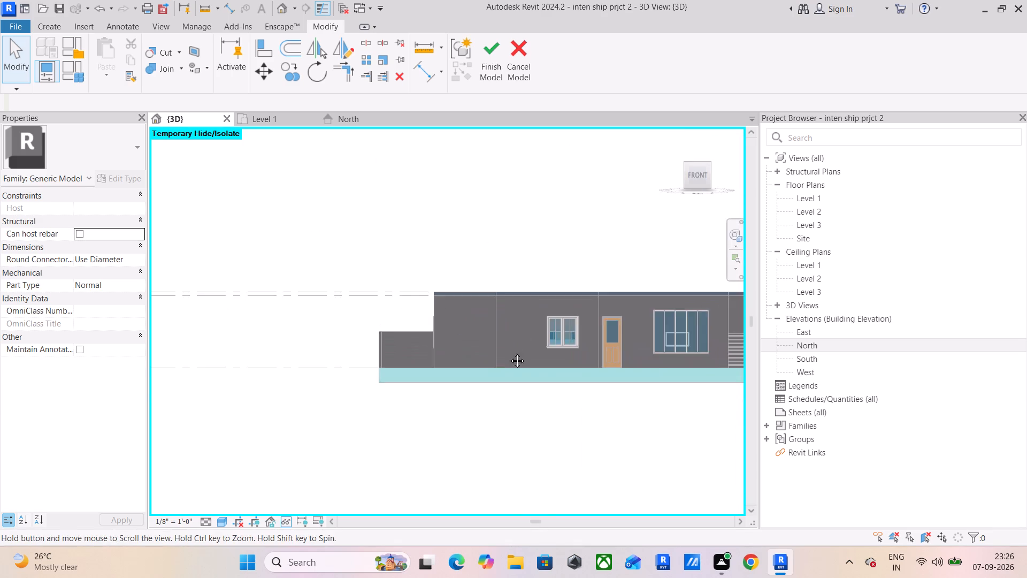
middle_drag(509, 353, 493, 377)
scroll(482, 370, up, 5)
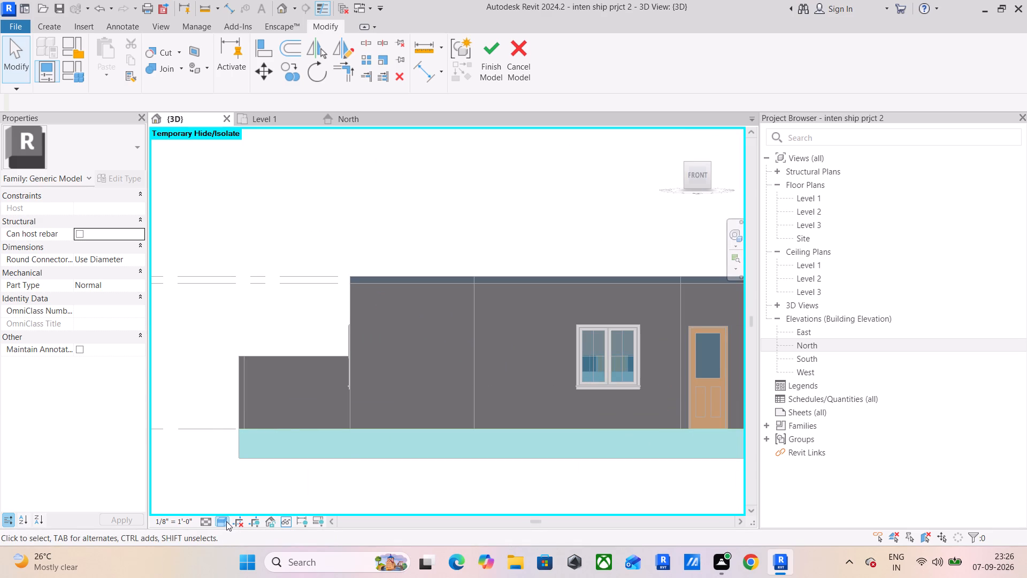
click(226, 521)
click(236, 452)
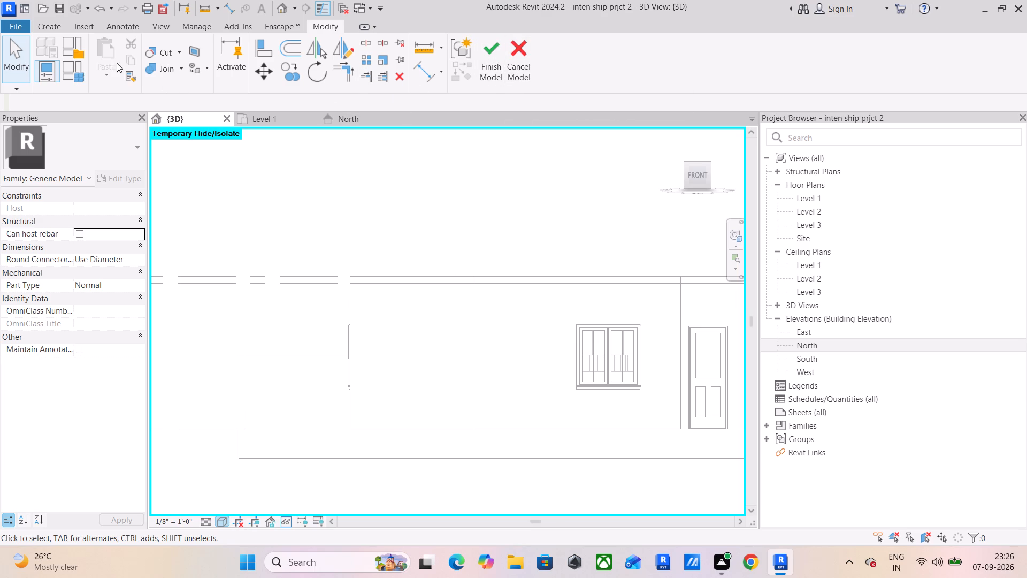
Start a new extrusion and pick the 6" wall's reference at the kitchen's outer corner as its work plane.
click(52, 23)
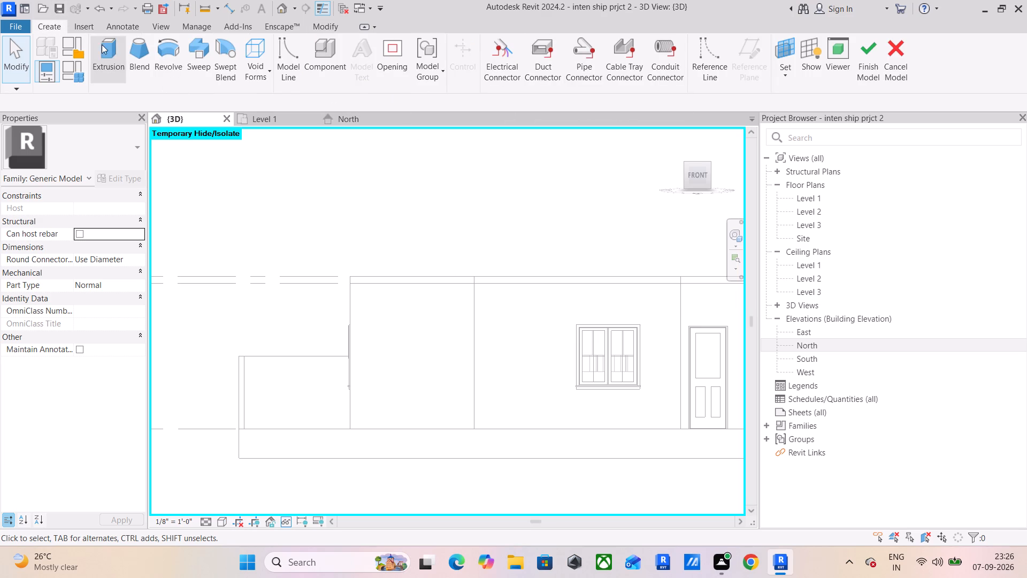
click(103, 44)
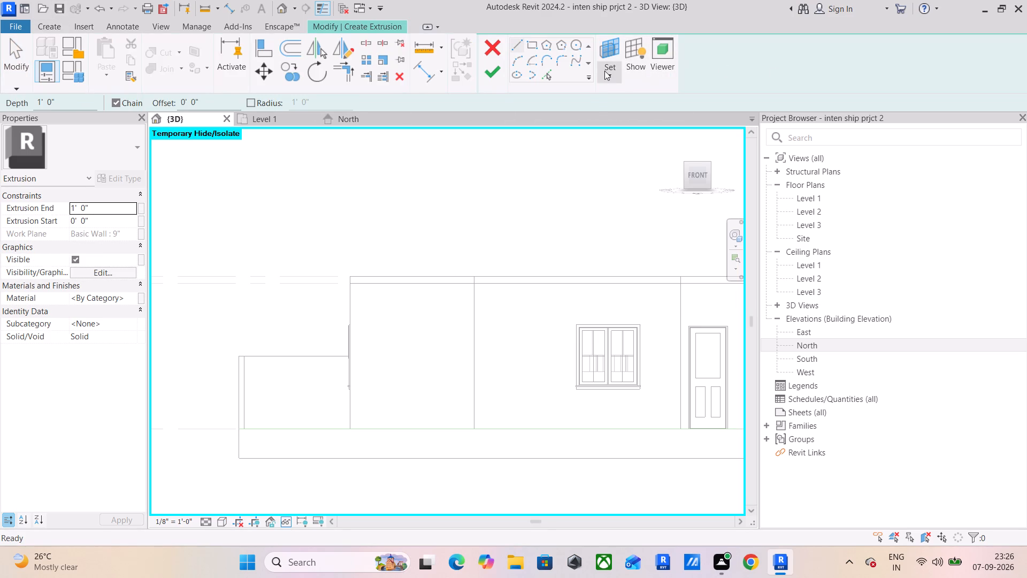
click(605, 71)
click(631, 123)
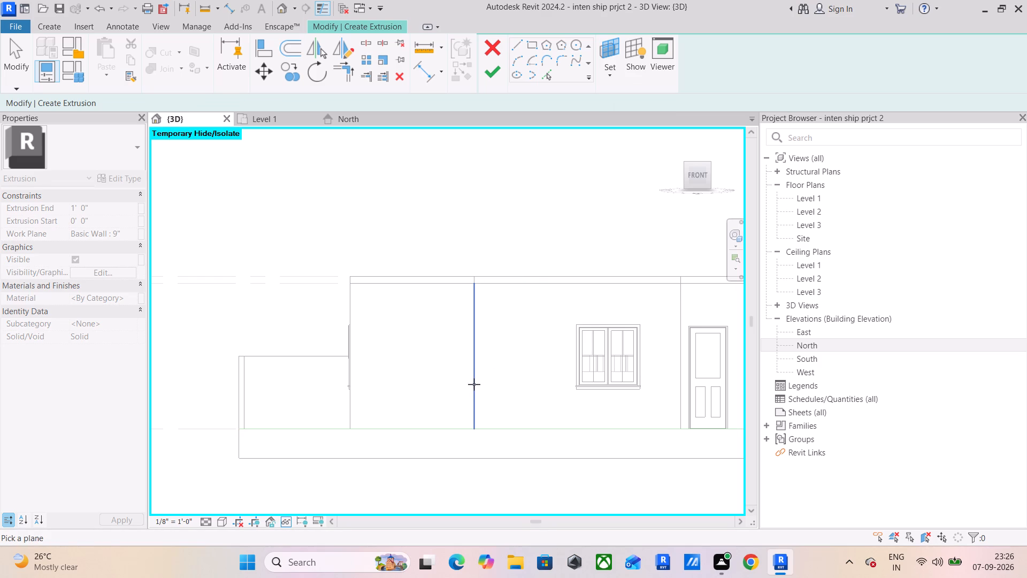
shift+middle_drag(484, 401, 491, 420)
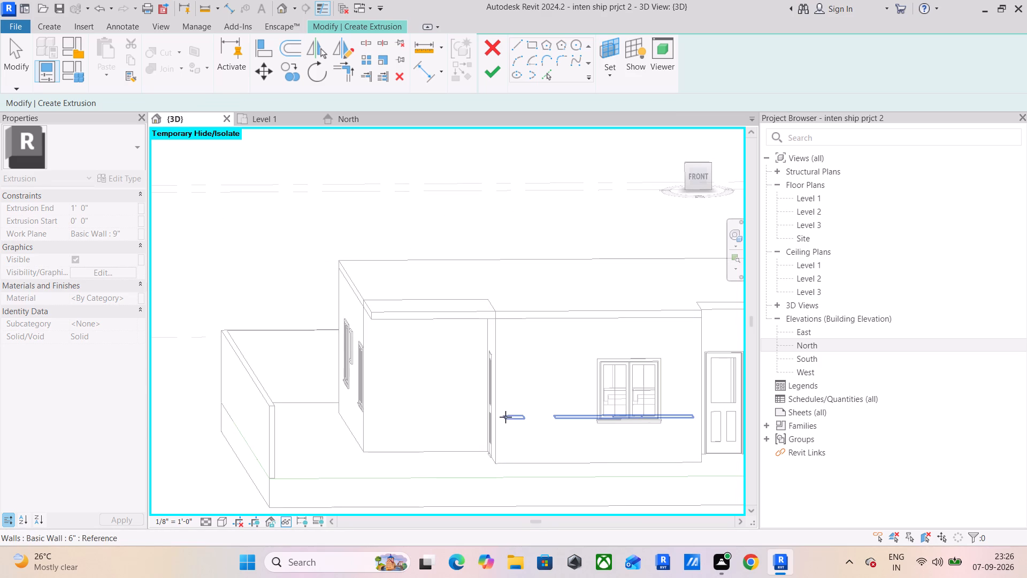
click(506, 416)
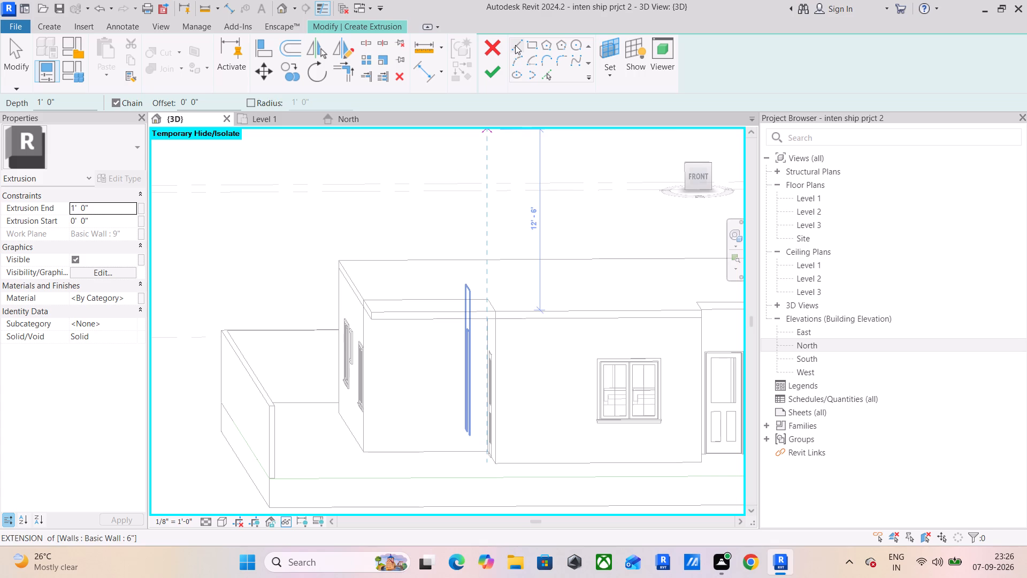
In the straight front view, sketch a closed vertical strip 6" wide from the kitchen wall's bottom corner up to Level 3, extending toward the open corner.
click(515, 45)
click(702, 177)
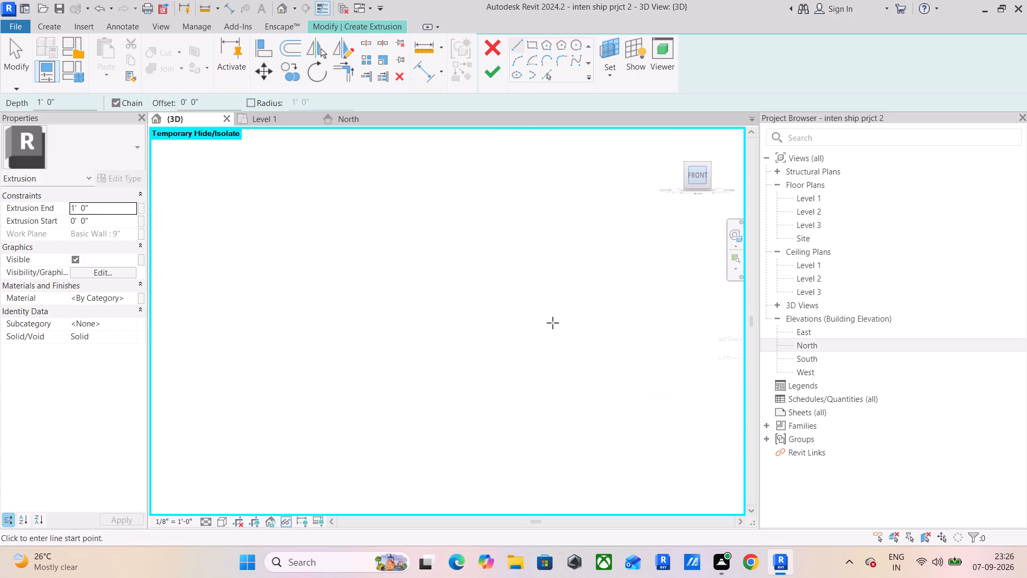
scroll(387, 336, up, 13)
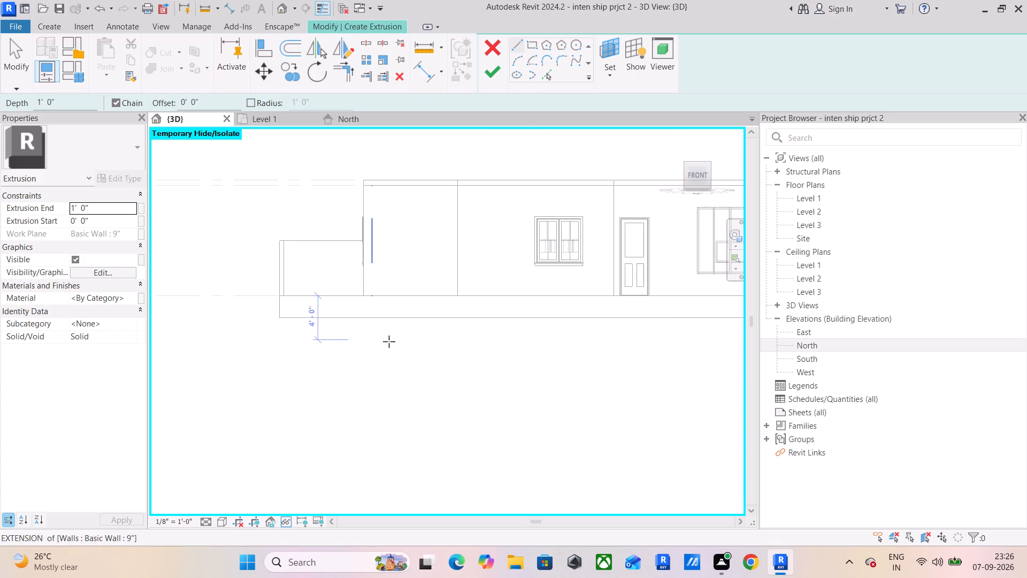
middle_drag(396, 346, 459, 560)
middle_drag(495, 491, 480, 376)
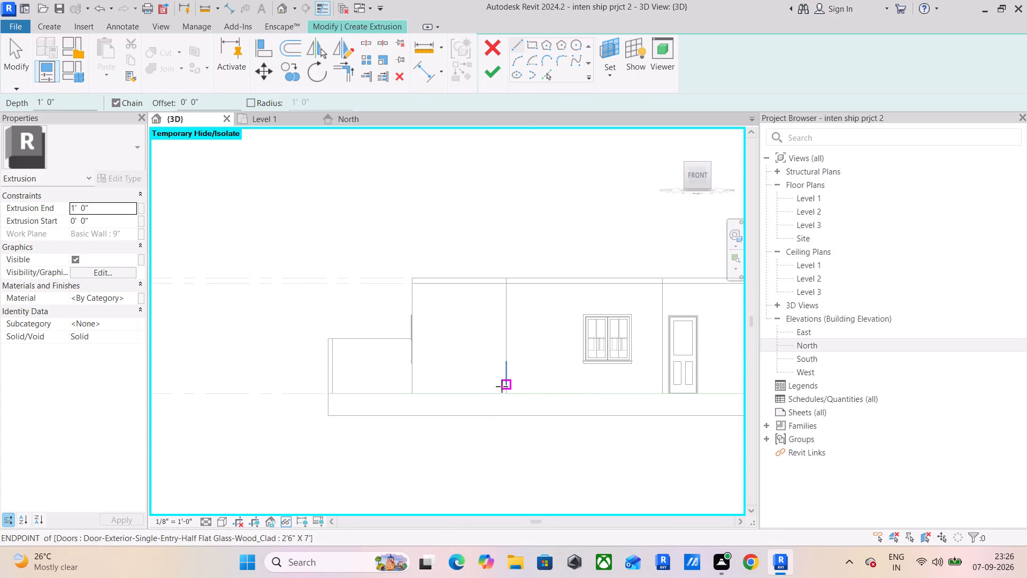
scroll(508, 391, up, 4)
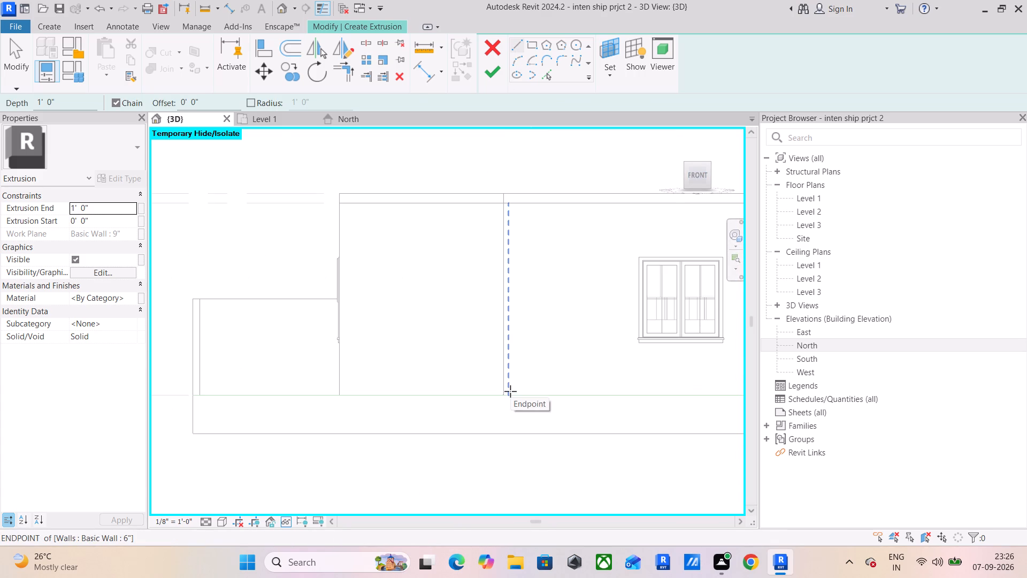
scroll(510, 391, up, 2)
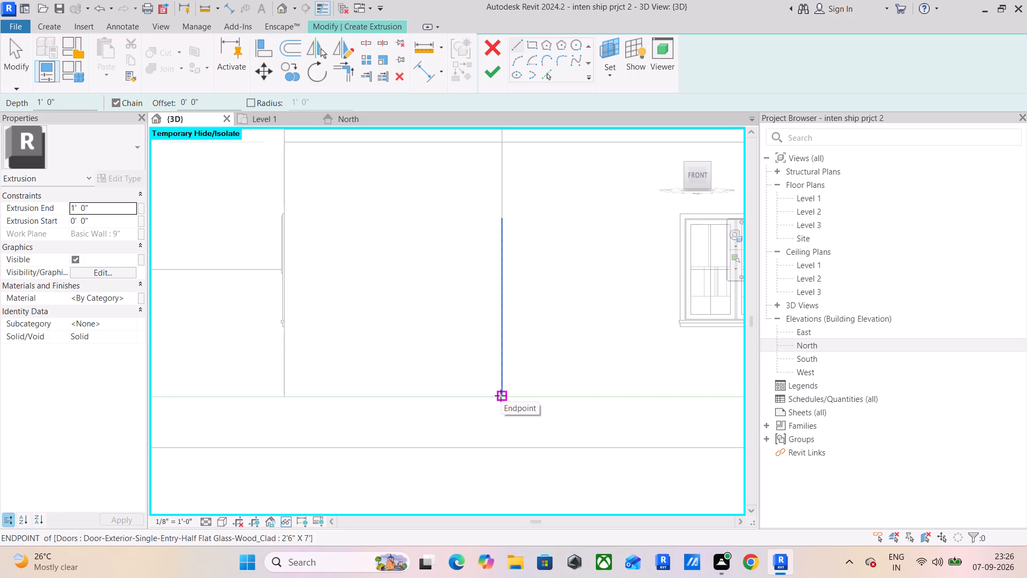
scroll(500, 398, up, 4)
click(503, 395)
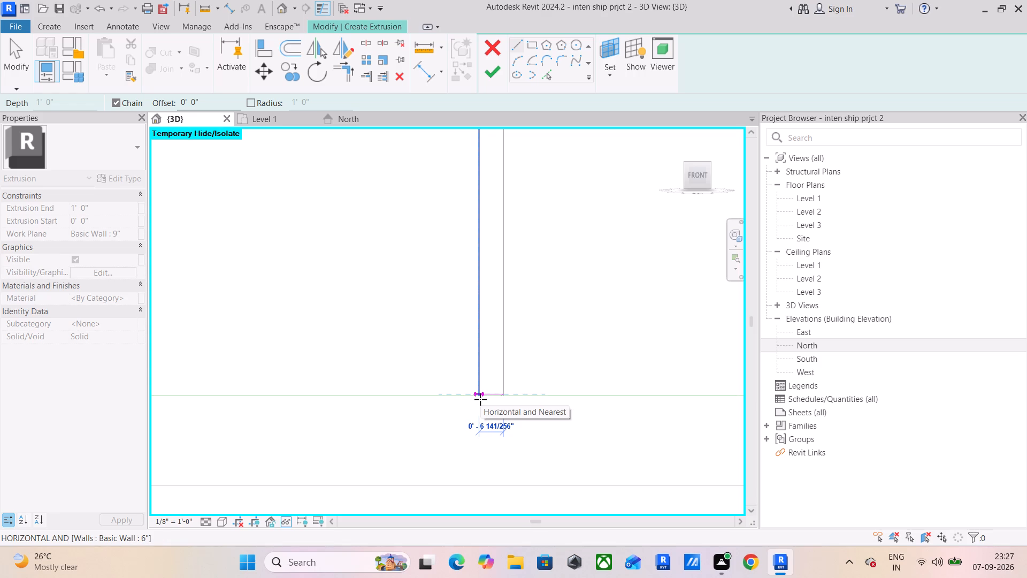
text(6")
key(Return)
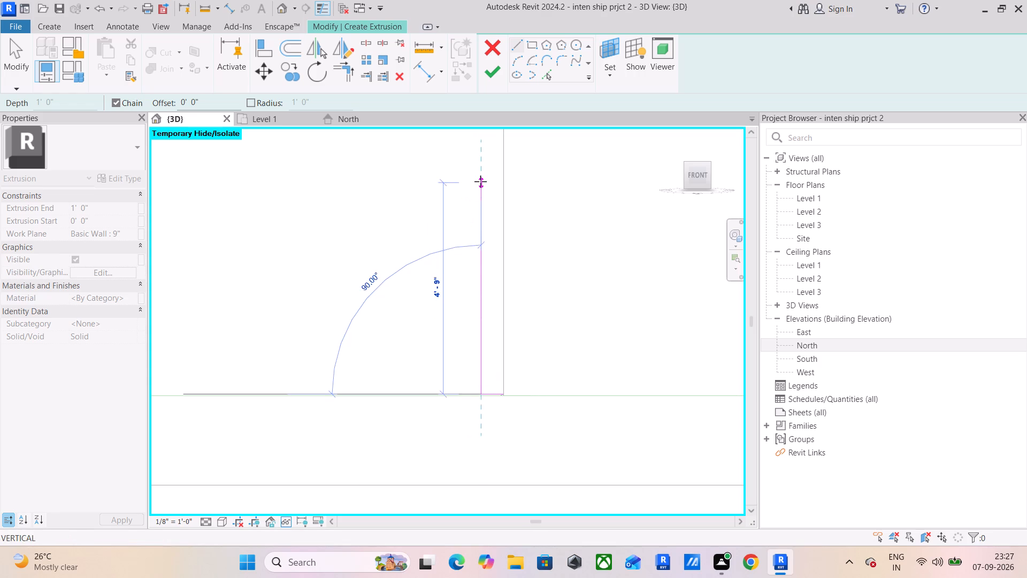
middle_drag(481, 181, 508, 430)
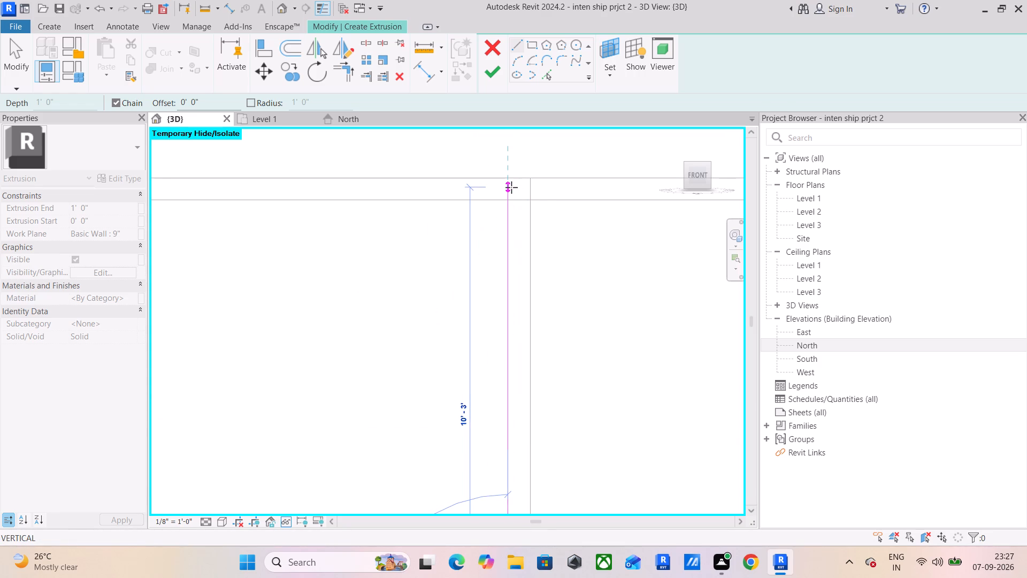
click(513, 178)
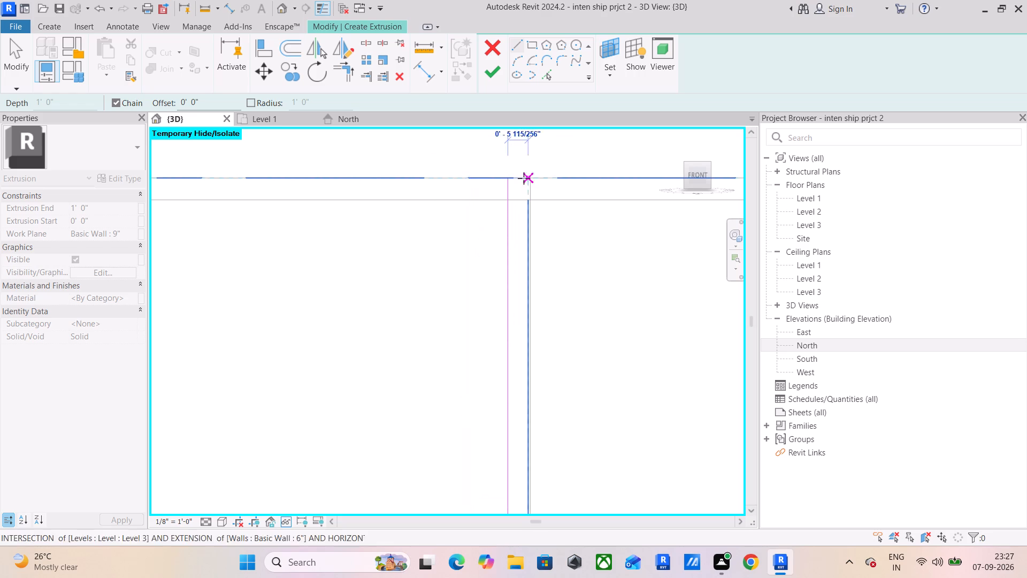
click(528, 178)
middle_drag(540, 405, 545, 204)
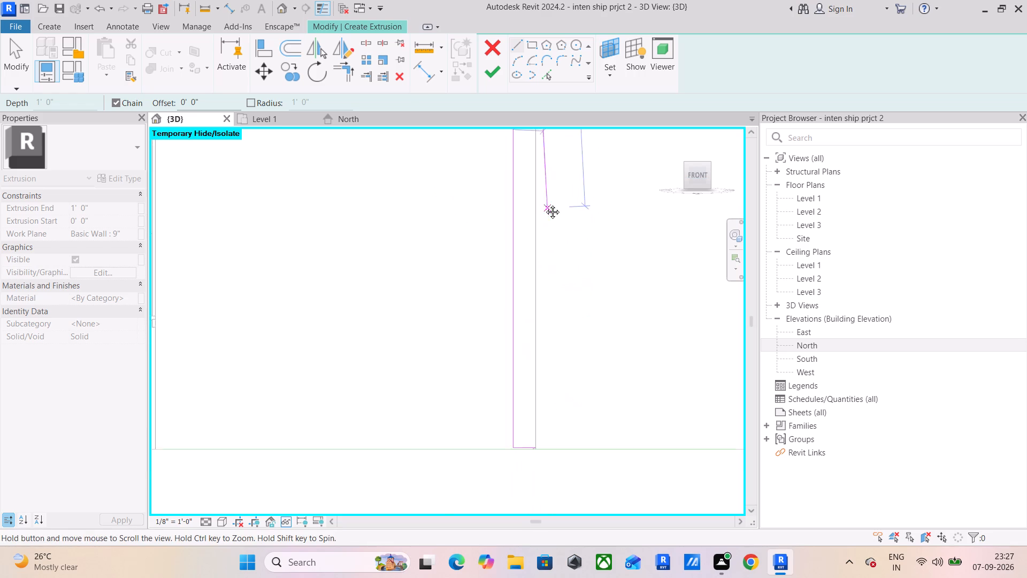
middle_drag(545, 204, 545, 203)
click(532, 442)
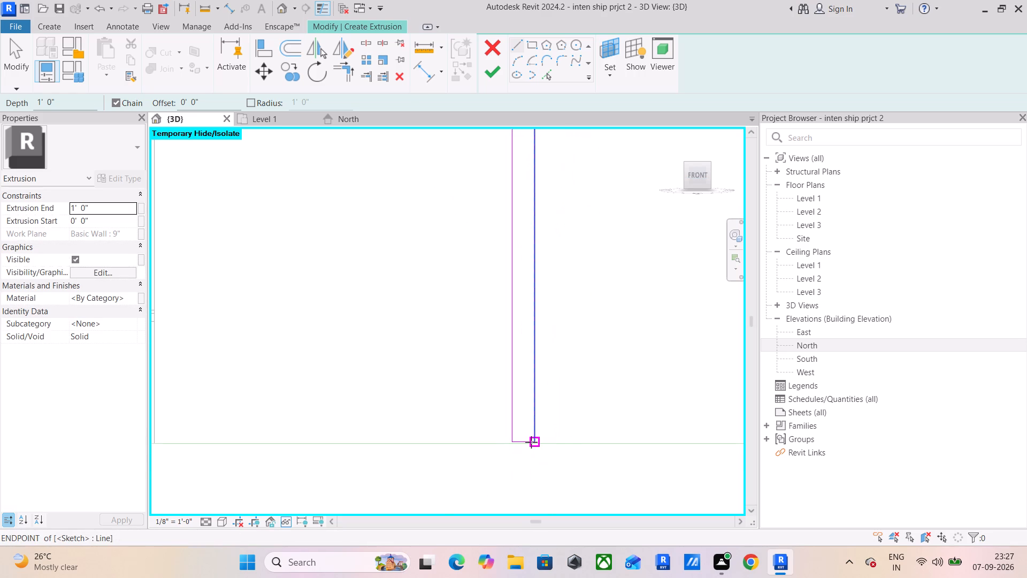
scroll(530, 442, up, 11)
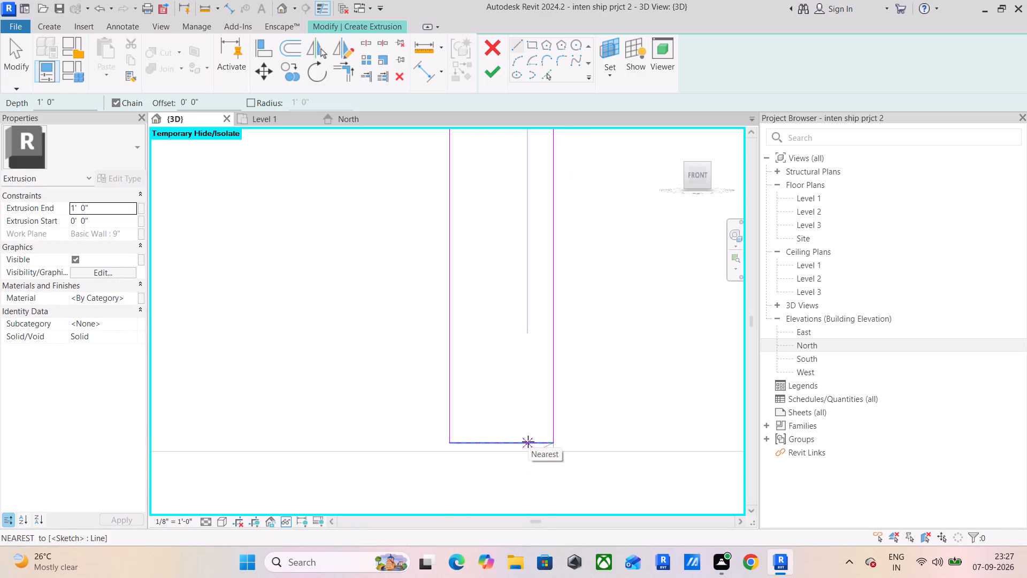
key(Escape)
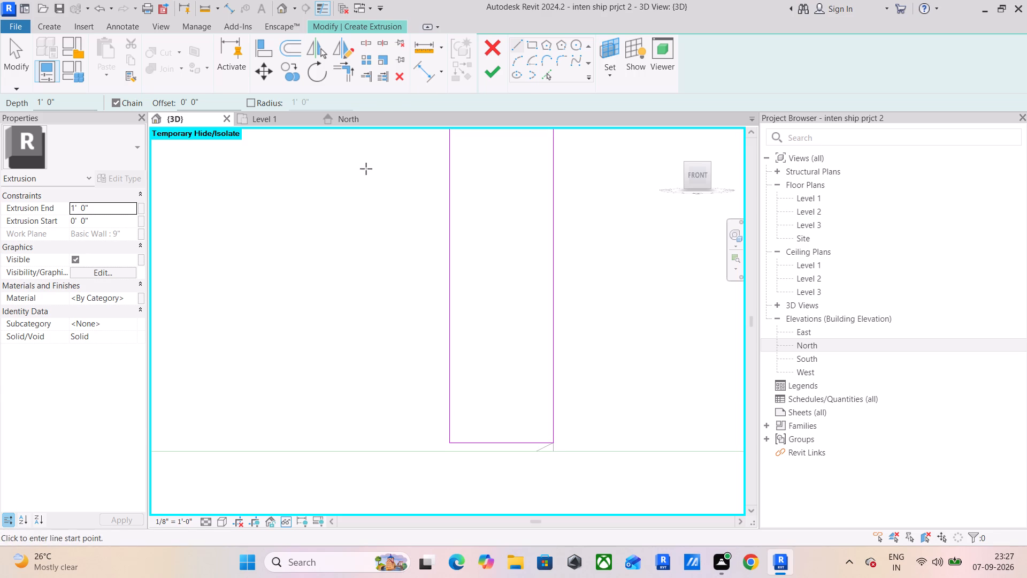
Align the strip sketch's bottom line with the floor line at the wall's base and finish the extrusion at 1' 0" depth.
click(272, 48)
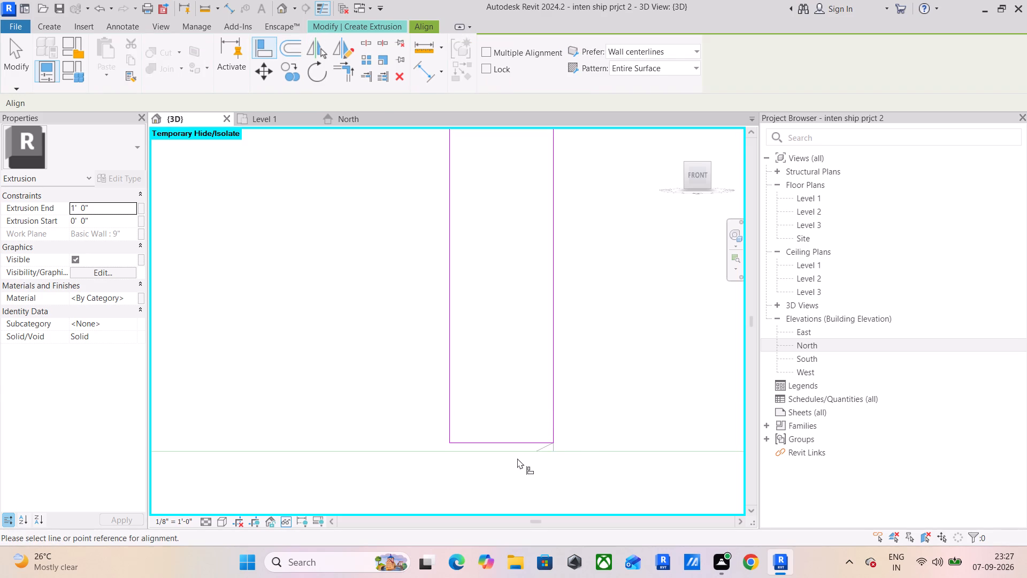
click(515, 453)
click(515, 444)
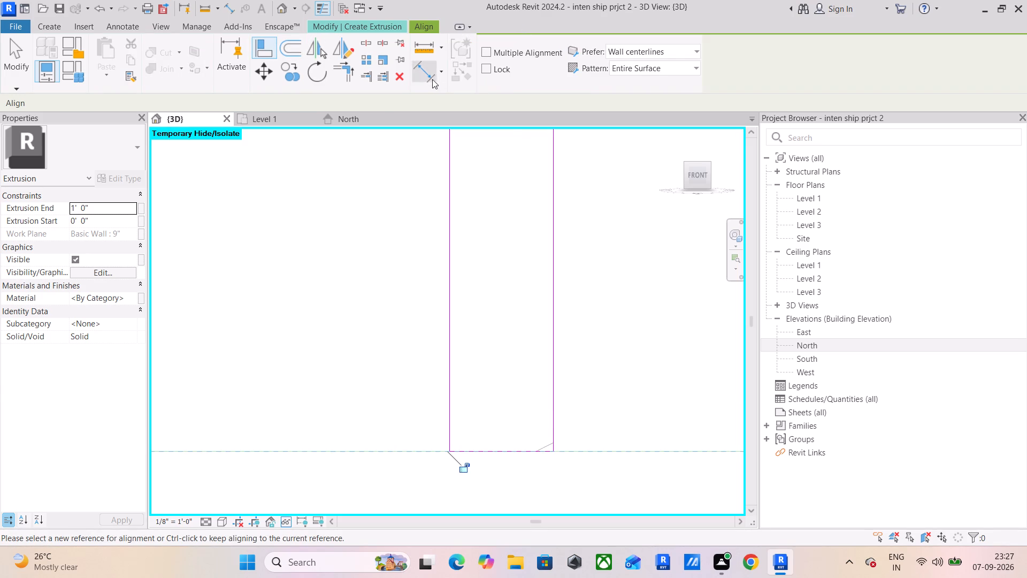
key(Escape)
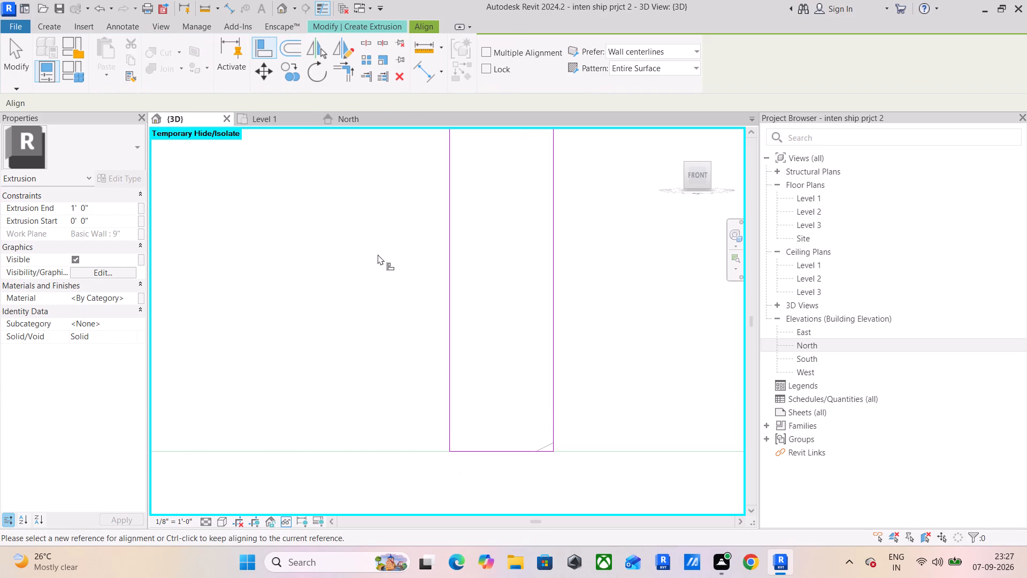
scroll(445, 309, down, 5)
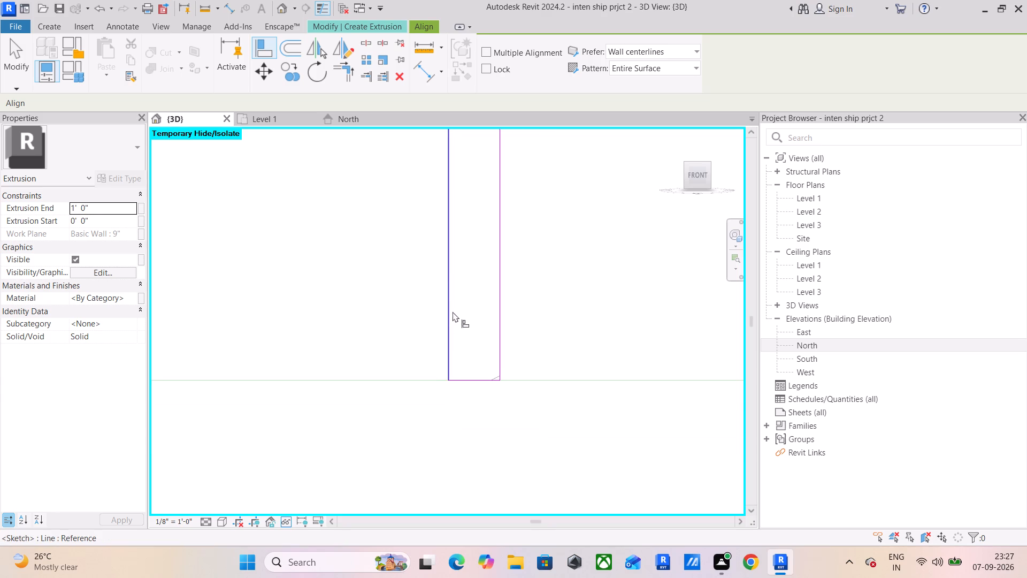
middle_drag(442, 286, 465, 454)
scroll(465, 458, down, 5)
scroll(469, 344, down, 3)
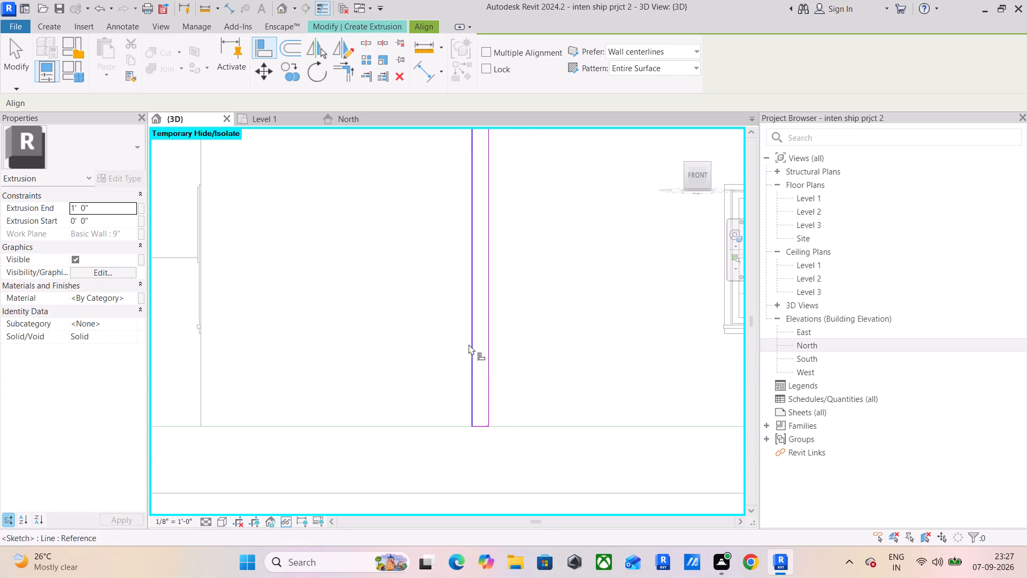
middle_drag(409, 299, 417, 461)
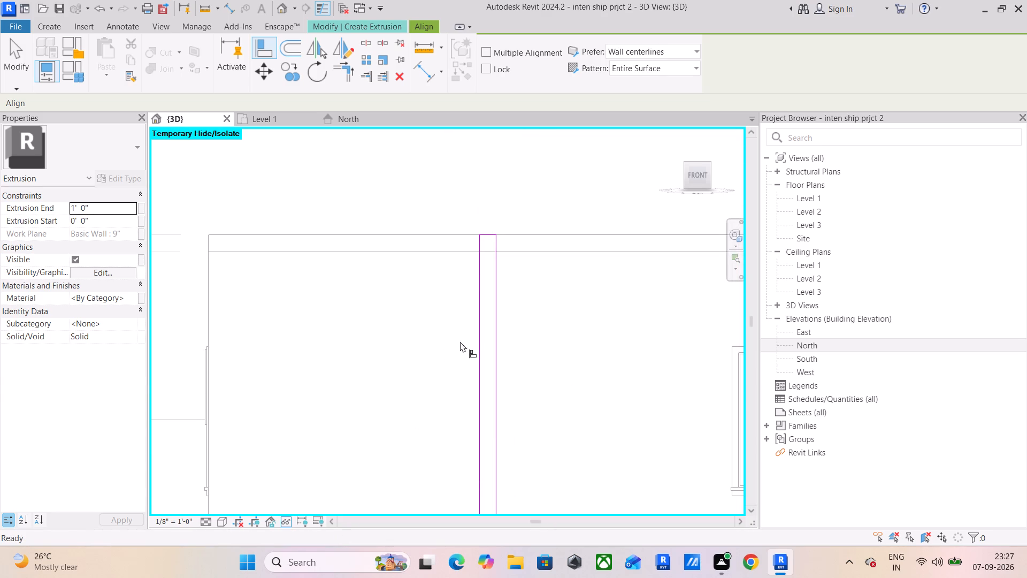
scroll(461, 323, down, 2)
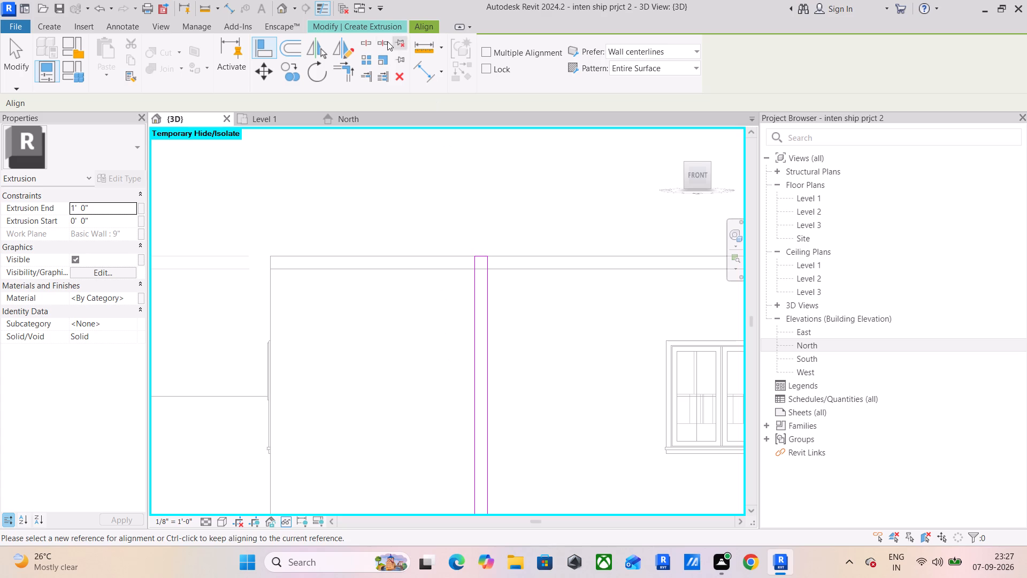
key(Escape)
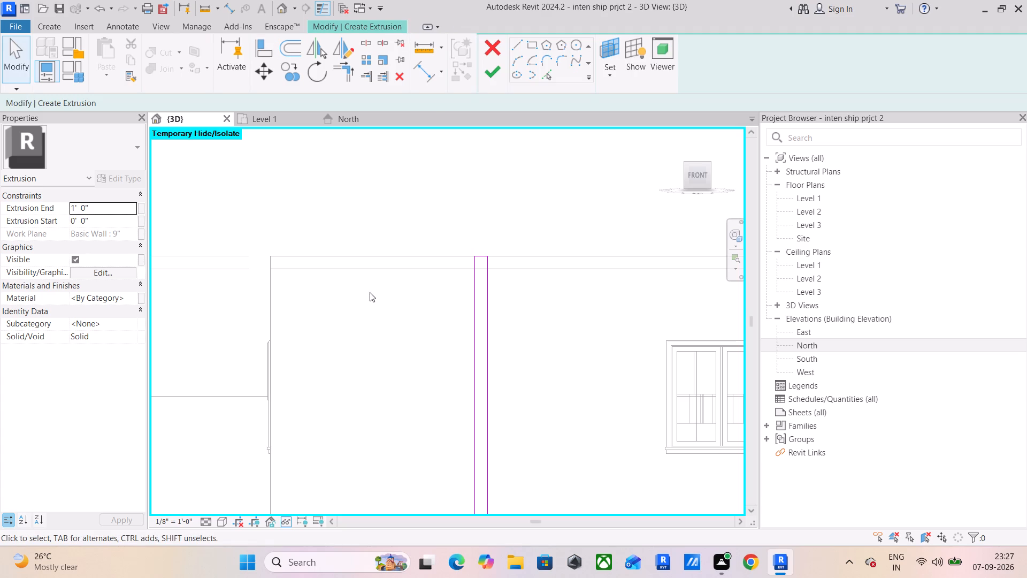
click(487, 67)
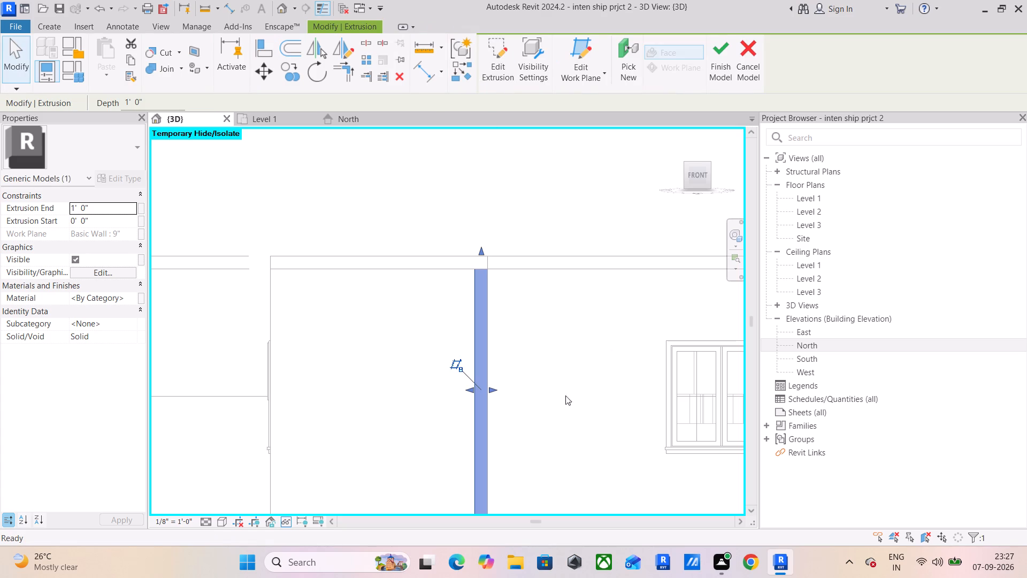
Nudge the extruded strip sideways along the front wall line so it stands slightly off the kitchen wall's corner.
scroll(442, 403, down, 4)
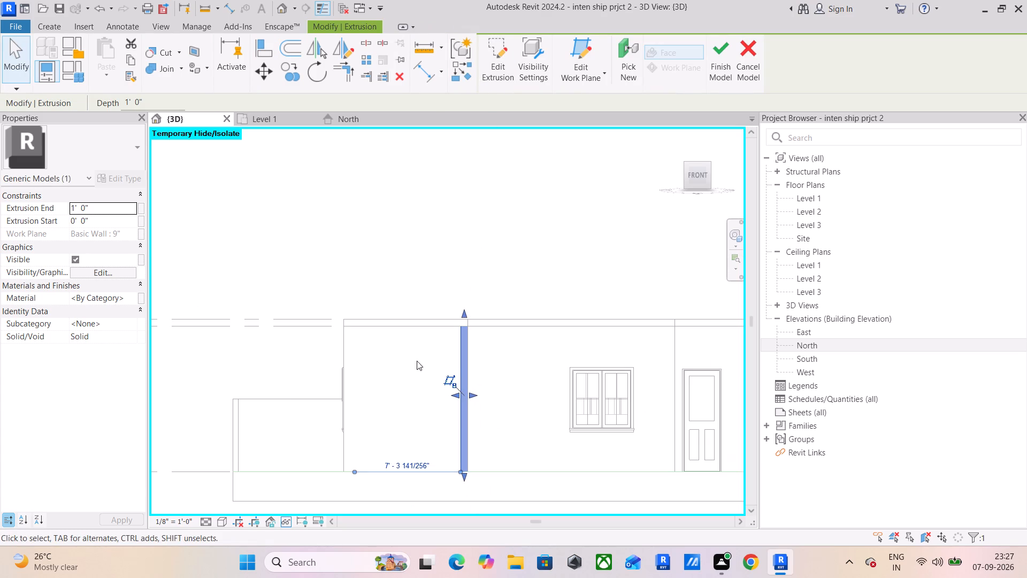
shift+middle_drag(420, 367, 515, 421)
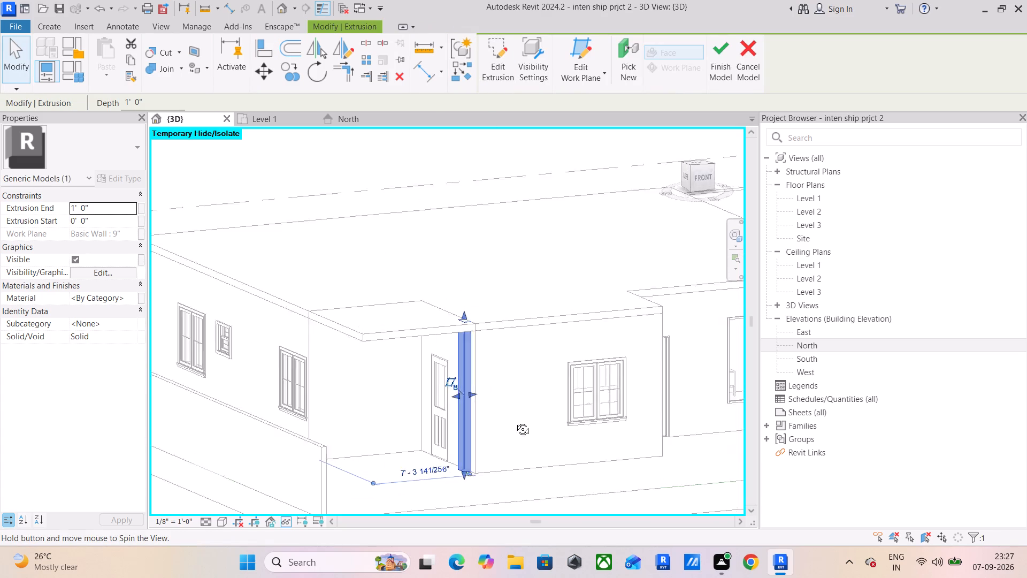
shift+middle_drag(515, 421, 591, 407)
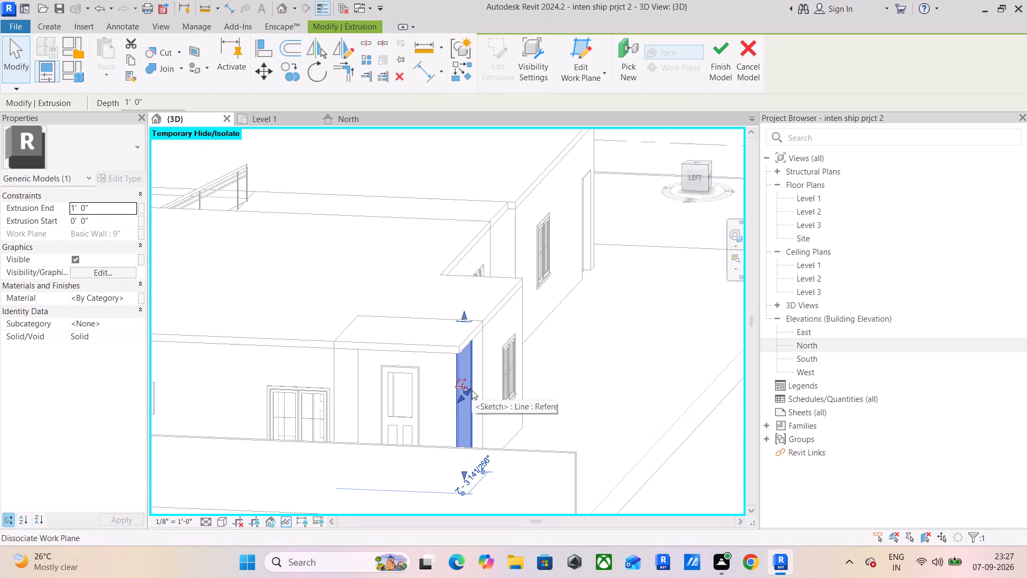
key(Right)
key(Right)
key(Right)
key(Right)
key(Right)
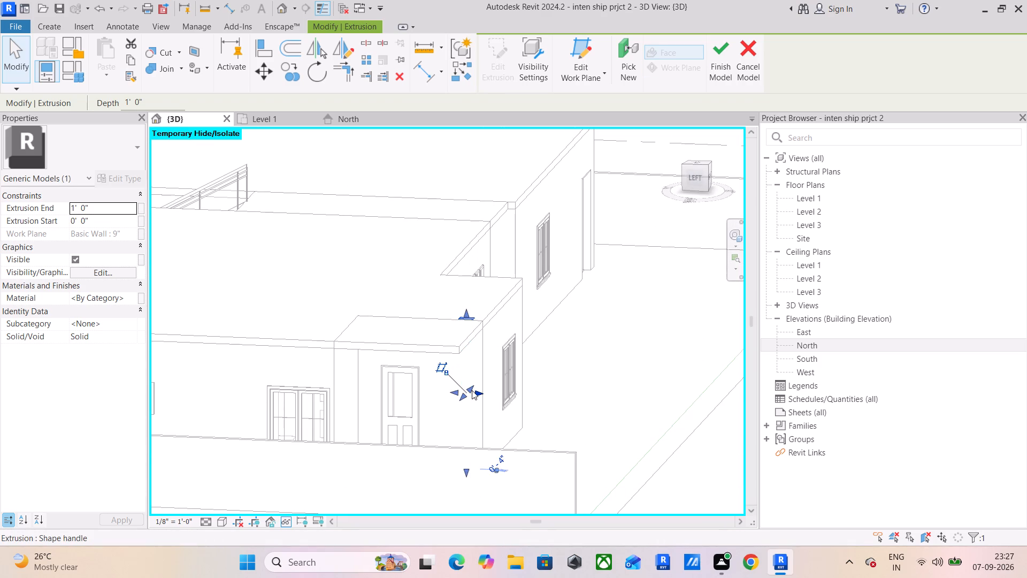
key(Left)
key(Left)
key(Left)
key(Left)
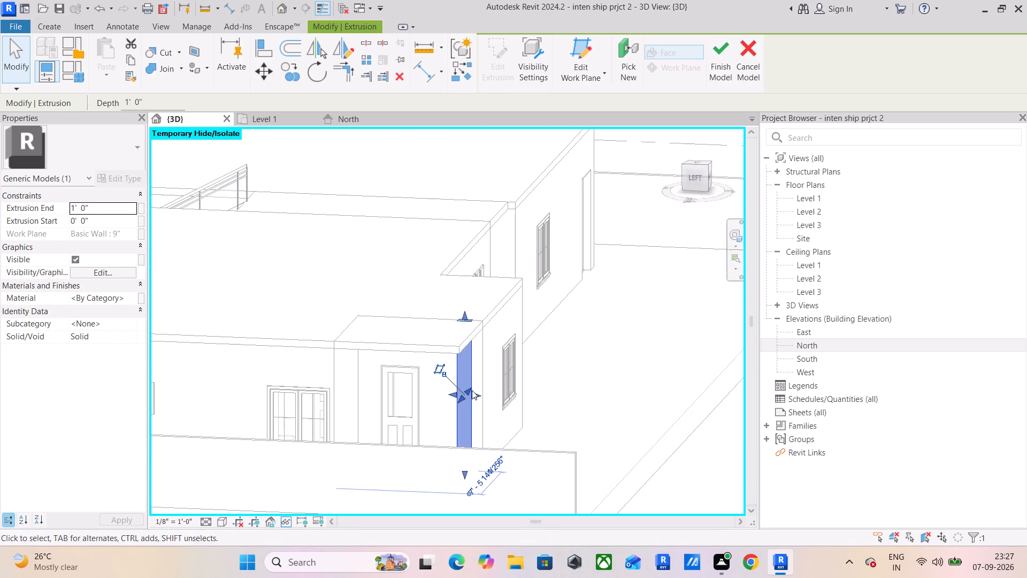
key(Left)
key(Left)
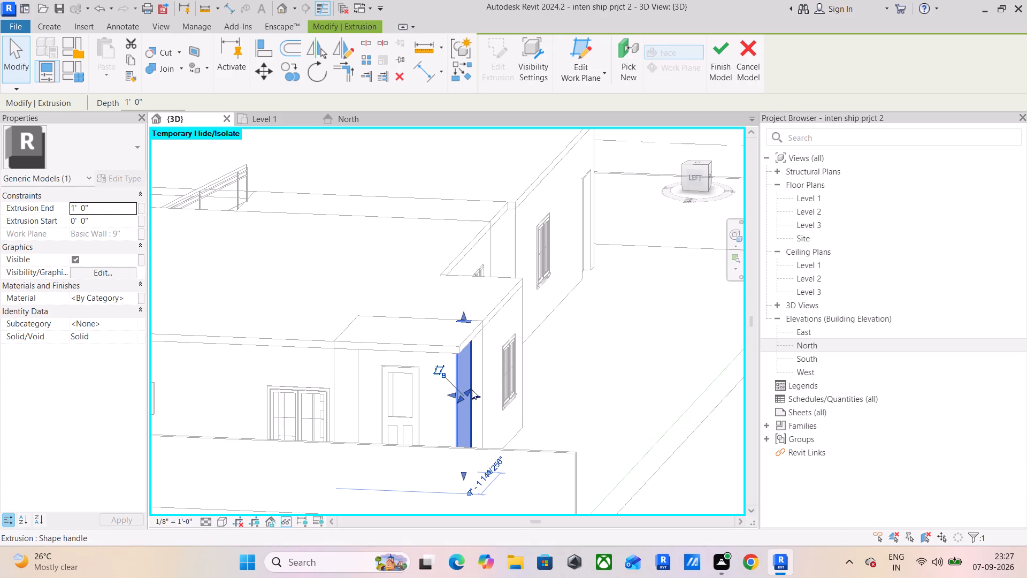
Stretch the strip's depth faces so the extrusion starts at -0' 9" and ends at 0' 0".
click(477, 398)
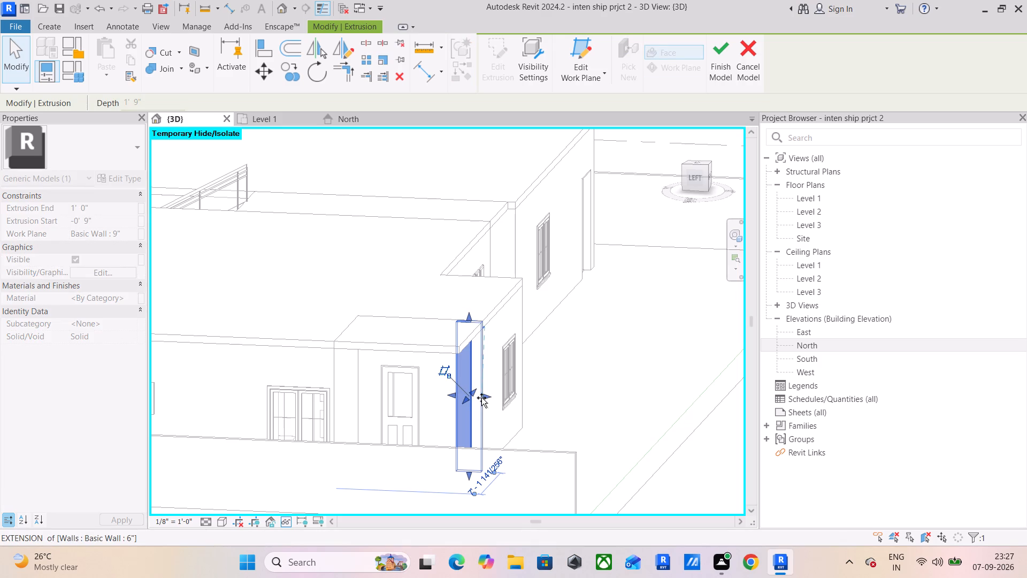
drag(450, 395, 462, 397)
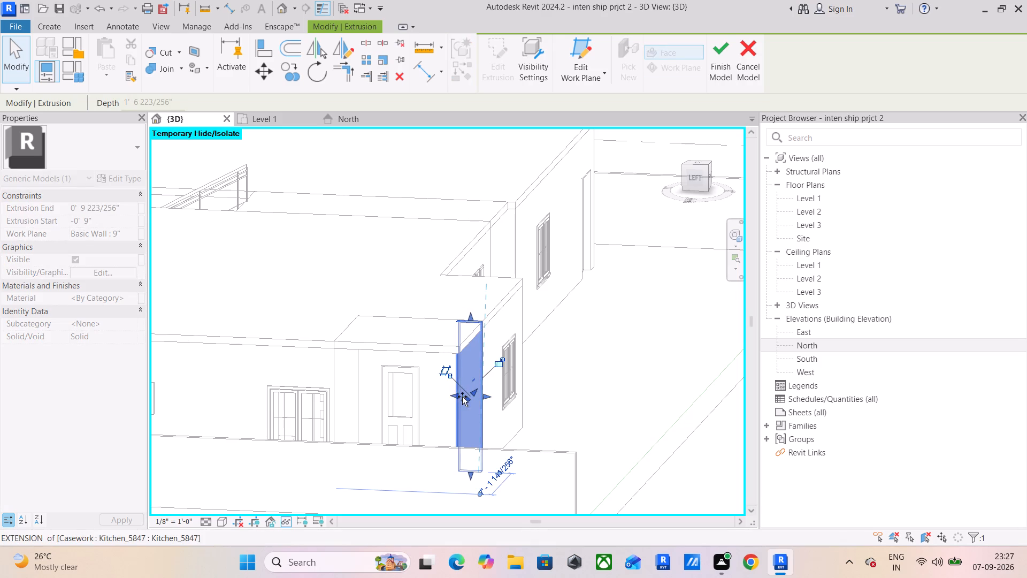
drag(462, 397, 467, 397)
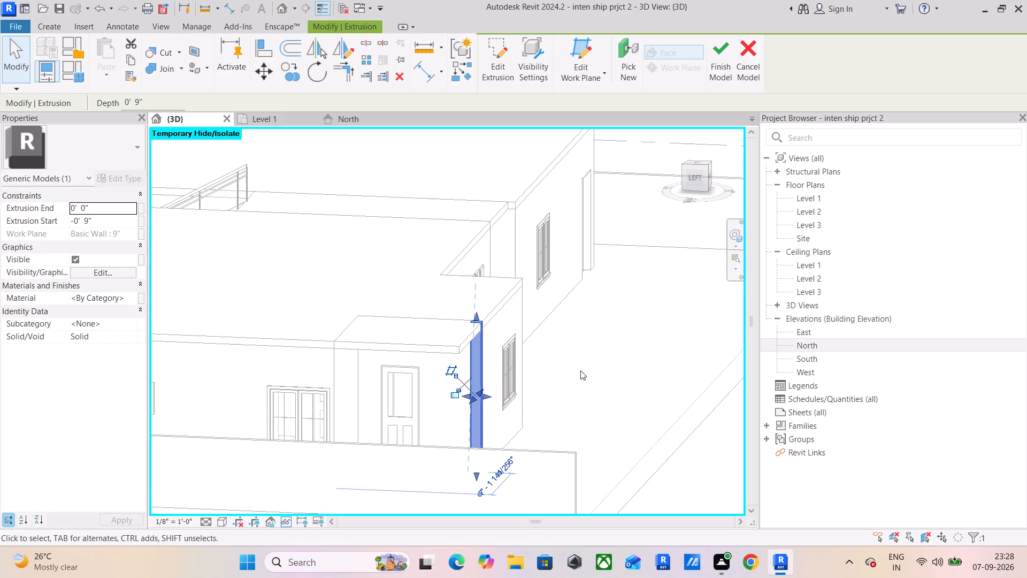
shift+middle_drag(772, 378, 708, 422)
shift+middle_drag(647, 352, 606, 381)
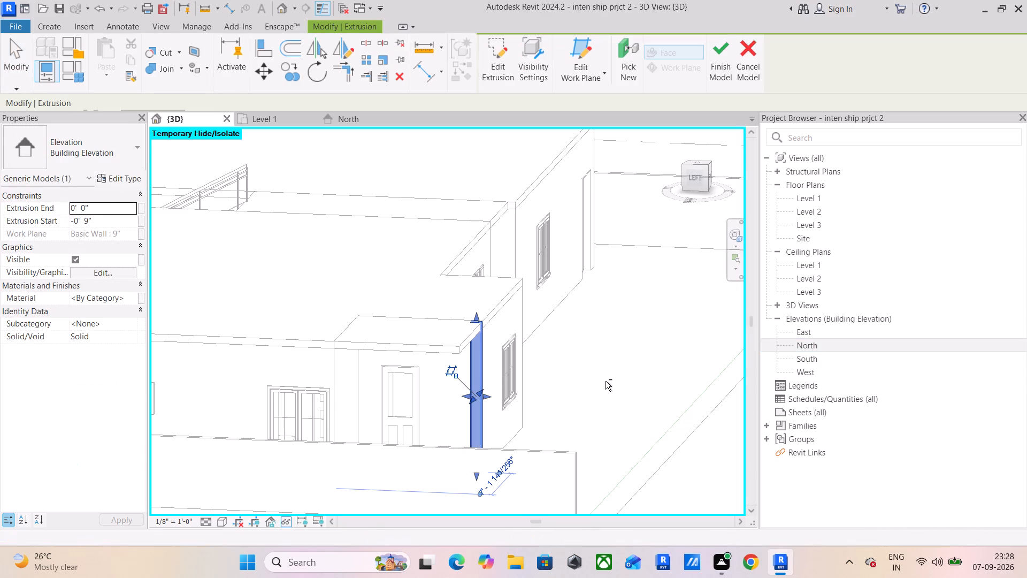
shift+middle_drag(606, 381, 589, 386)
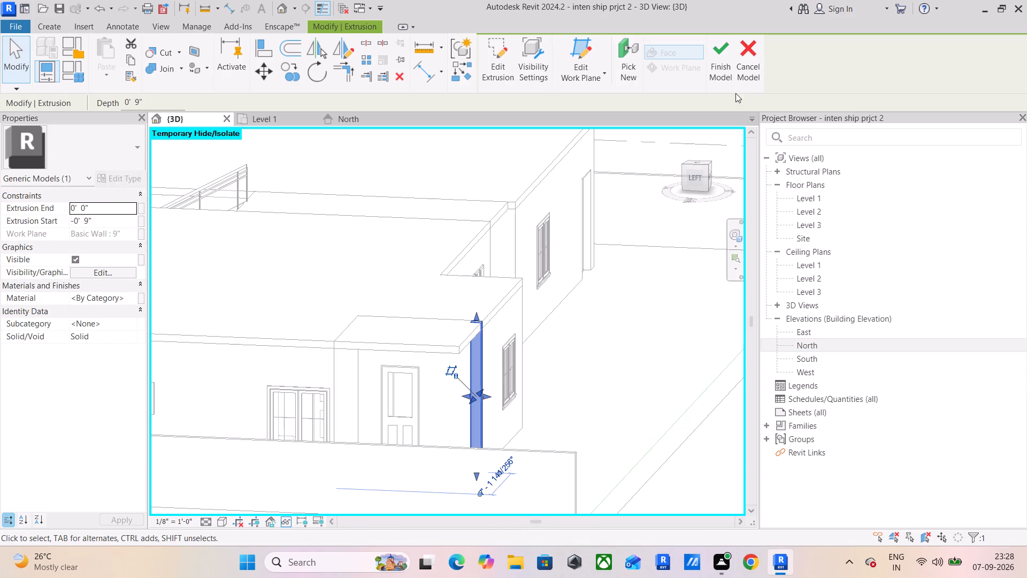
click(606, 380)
Pull the strip outward from the kitchen corner, with extrusion start at -1' 2 151/256" and extrusion end at -0' 9".
shift+middle_drag(624, 359, 512, 373)
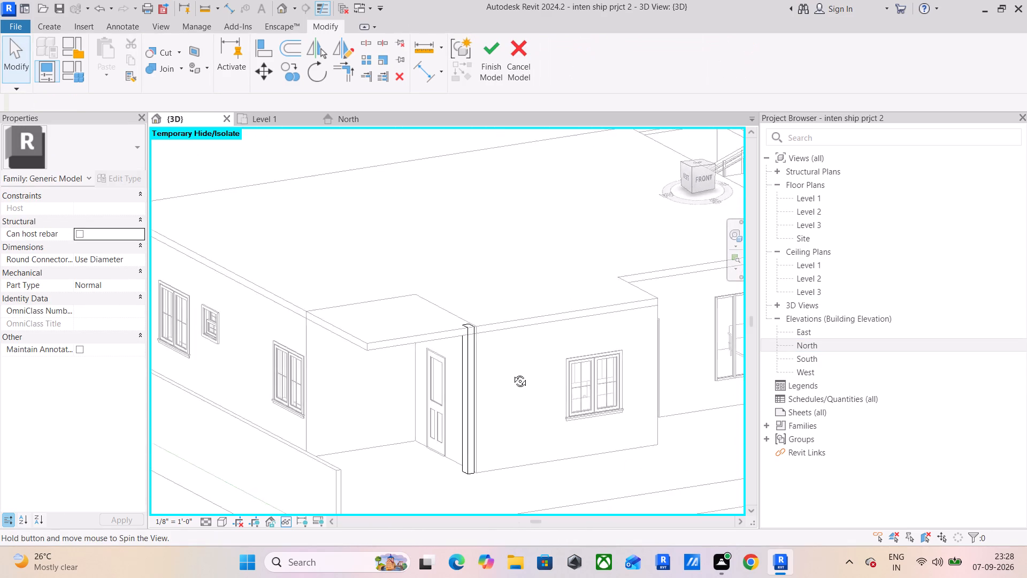
shift+middle_drag(512, 373, 481, 410)
scroll(459, 362, up, 4)
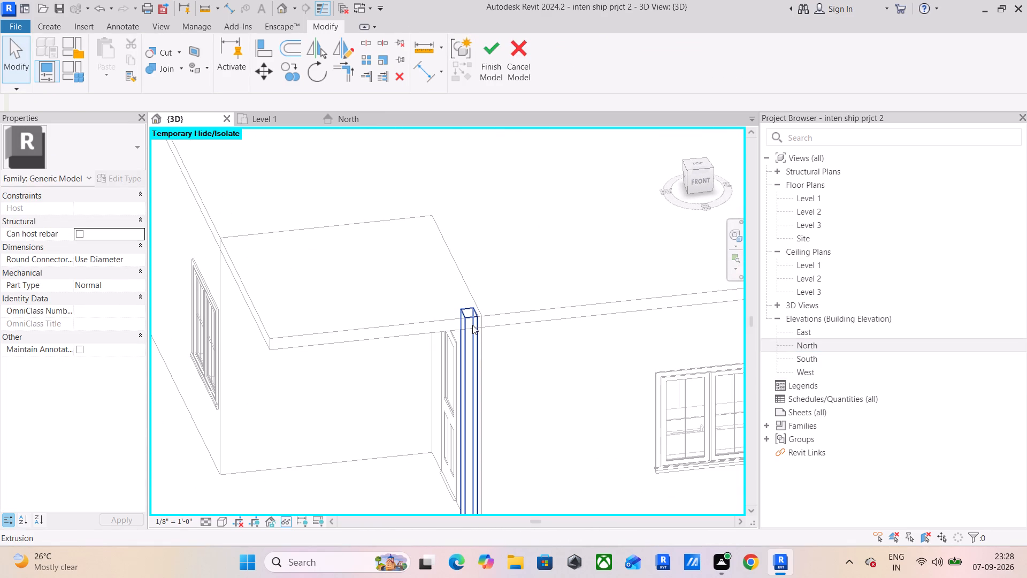
shift+middle_drag(487, 335, 699, 344)
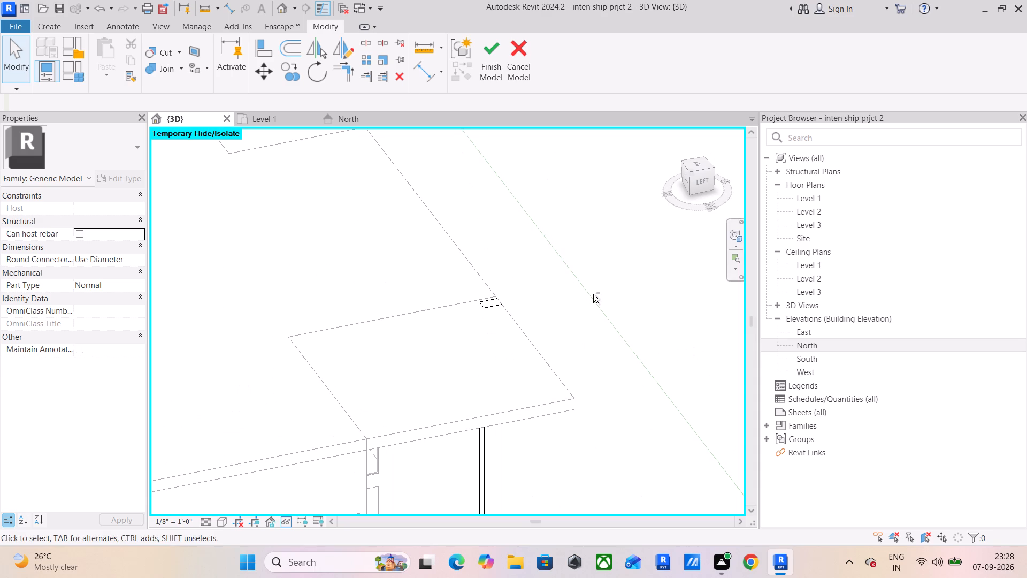
shift+middle_drag(593, 306, 524, 319)
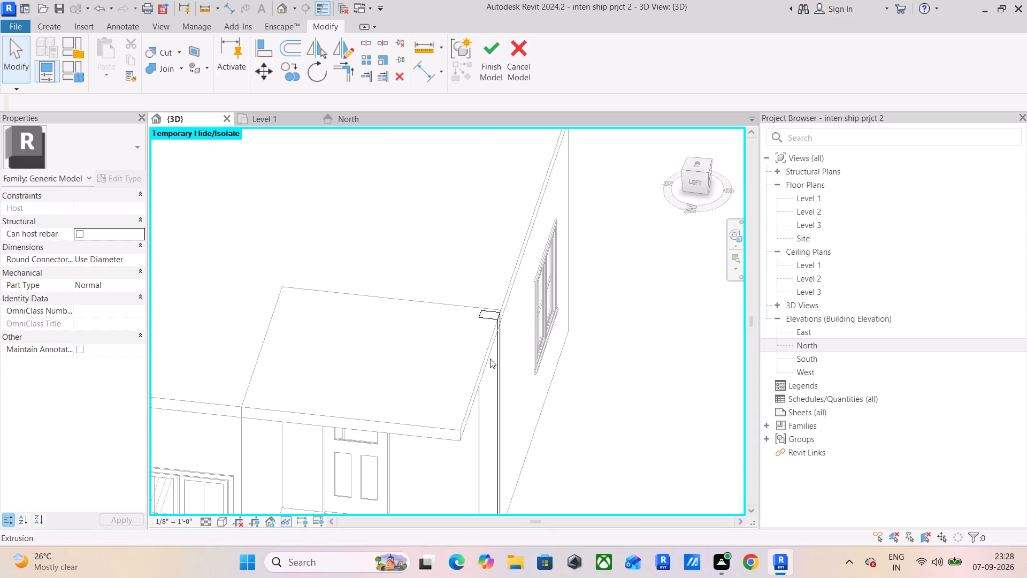
click(494, 363)
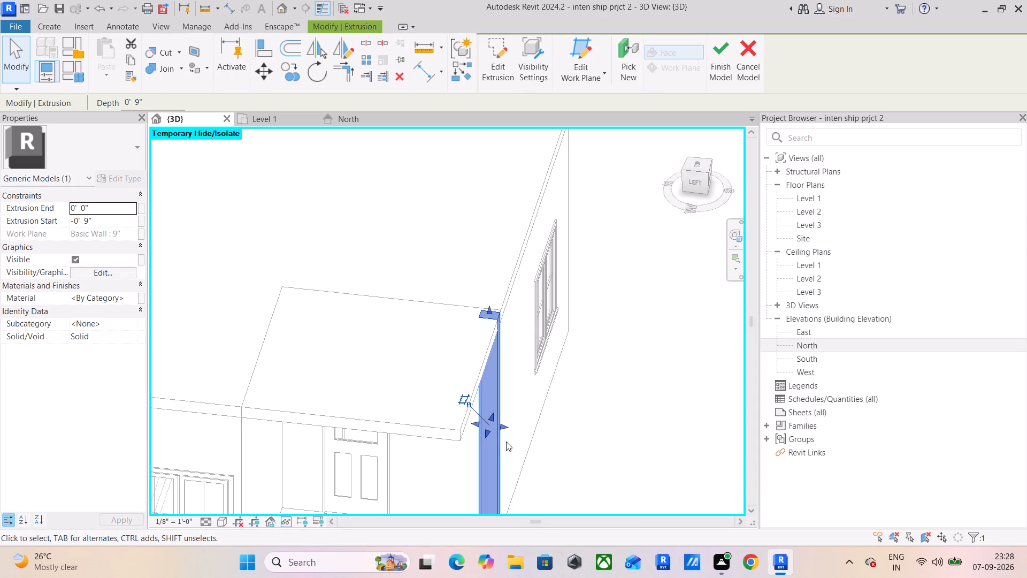
drag(504, 430, 510, 430)
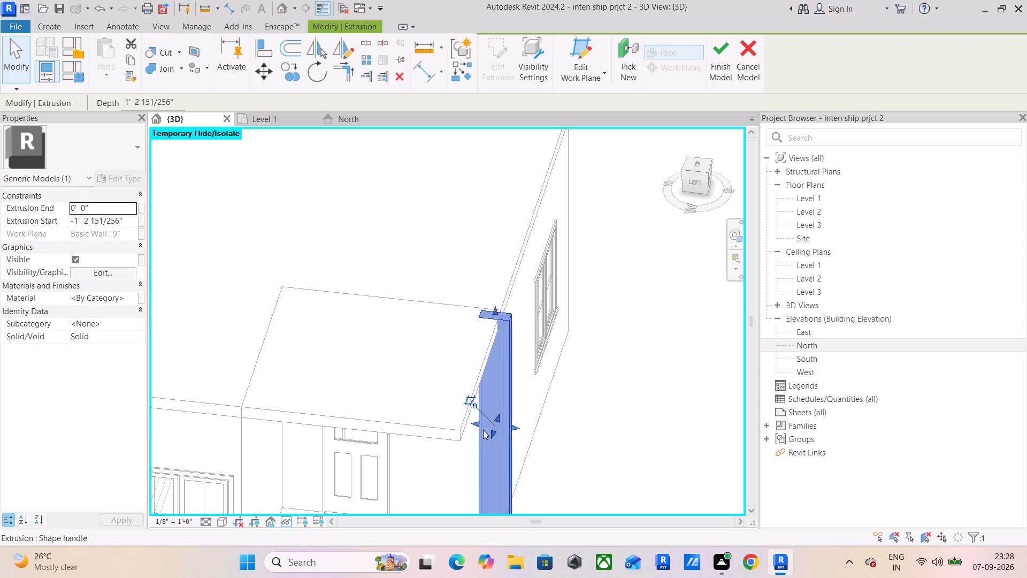
drag(478, 424, 489, 428)
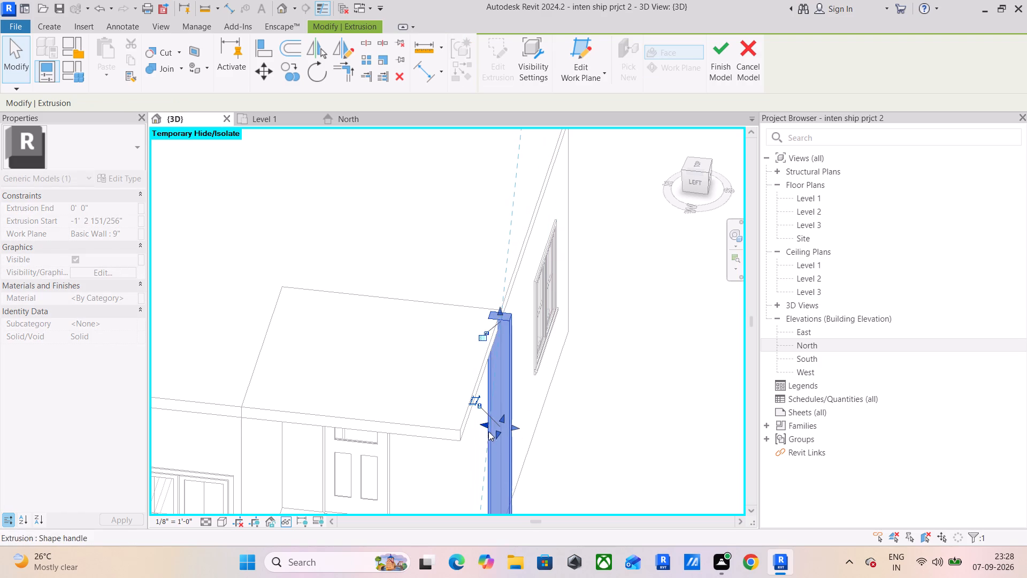
drag(482, 427, 494, 428)
scroll(556, 404, up, 4)
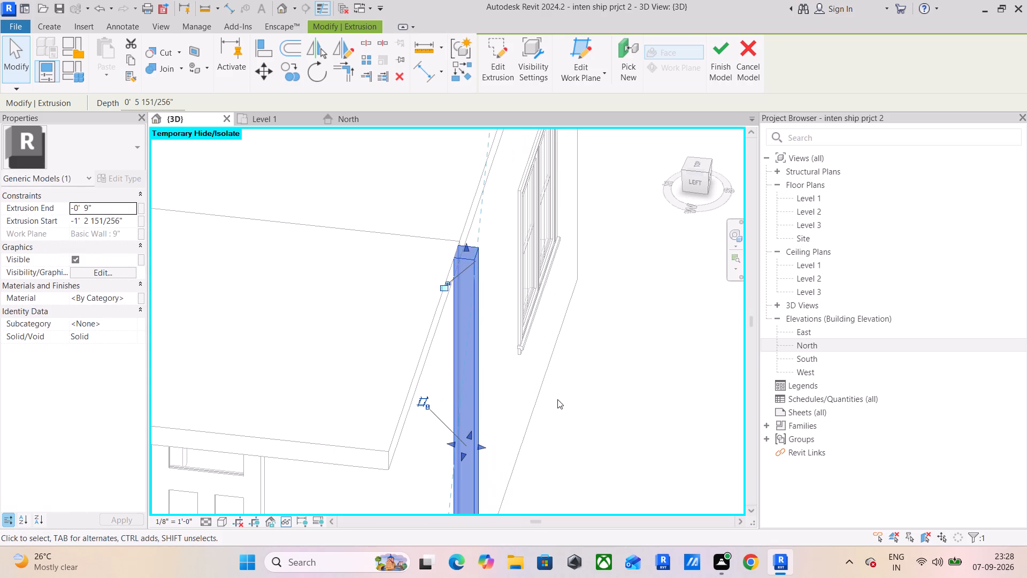
click(660, 391)
scroll(549, 412, up, 1)
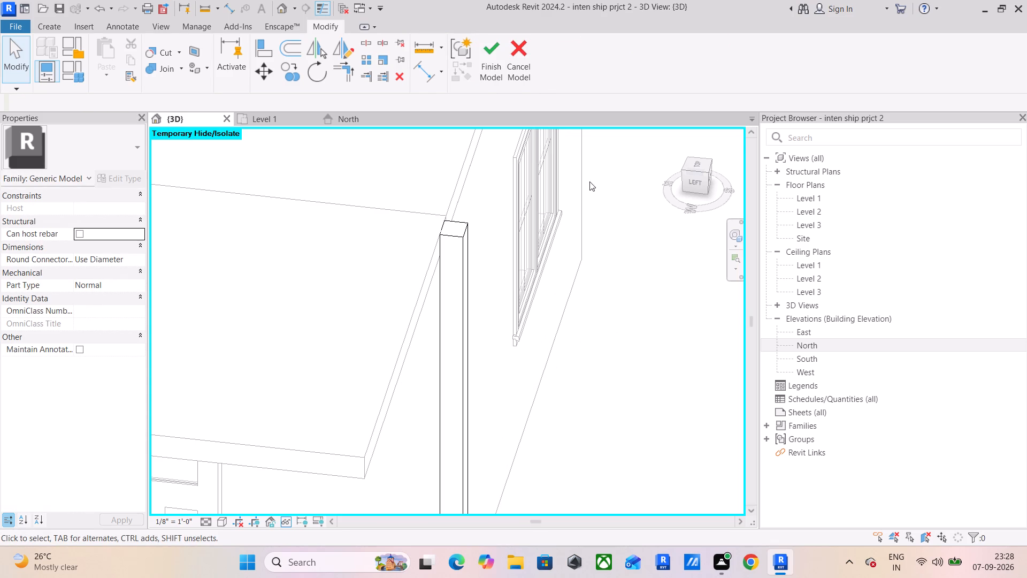
Finish the in-place model of the vertical strip.
click(492, 51)
Array the vertical strip linearly across the corner opening to the far wall edge, with 5 items spaced to the last position.
scroll(655, 264, down, 5)
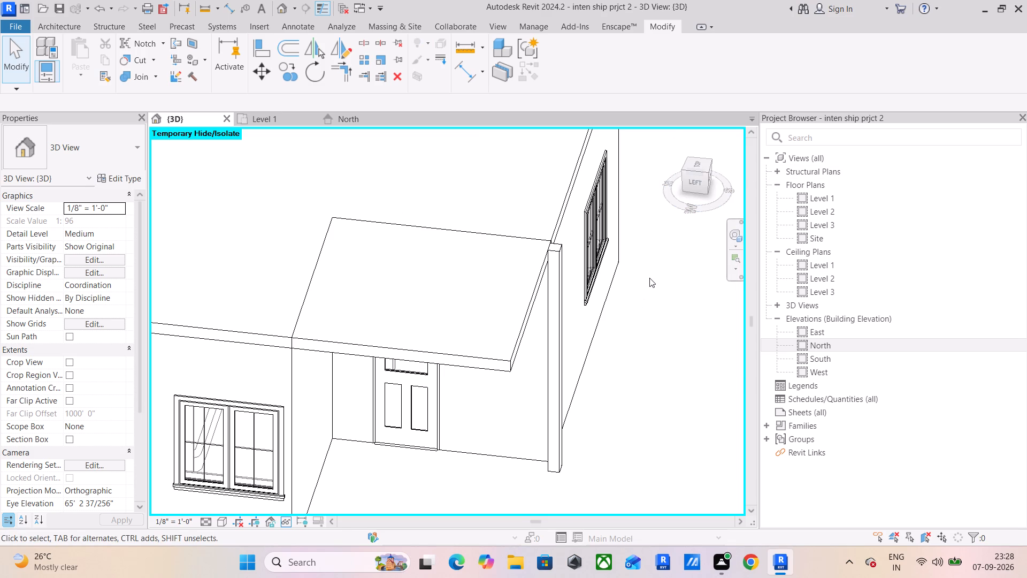
shift+middle_drag(658, 275, 557, 224)
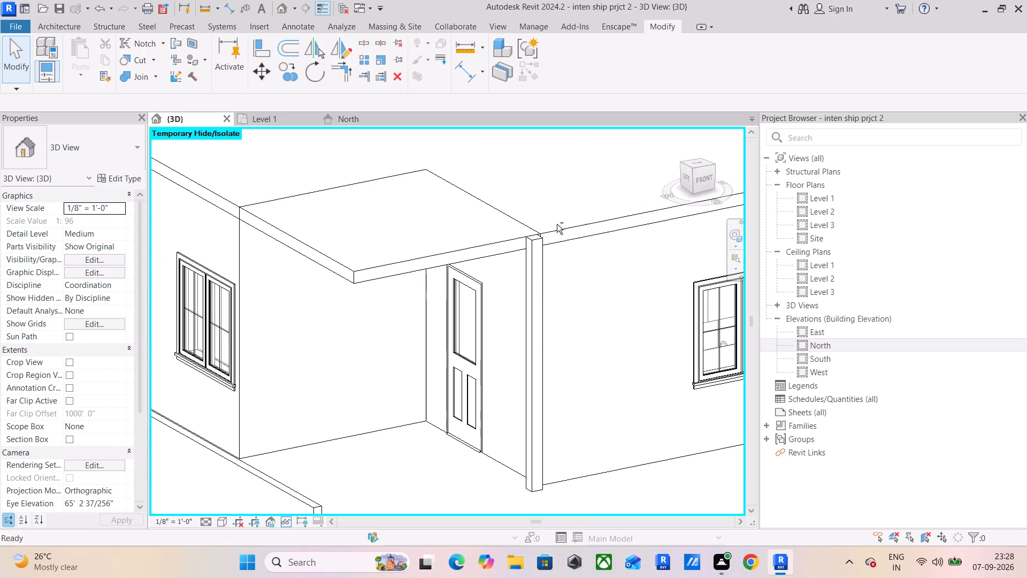
shift+middle_drag(557, 224, 554, 226)
shift+click(706, 181)
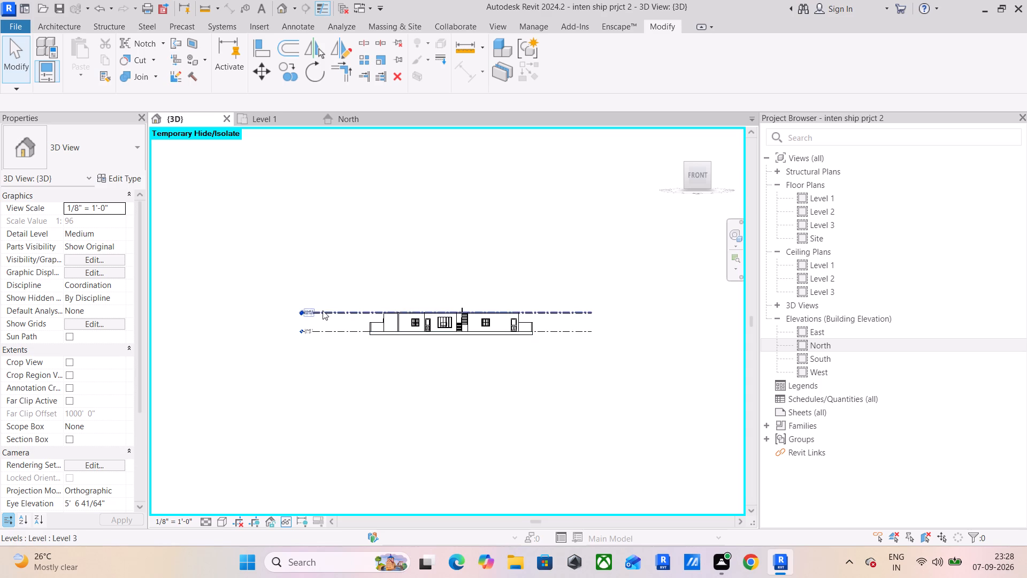
scroll(392, 313, up, 16)
middle_drag(411, 369, 508, 393)
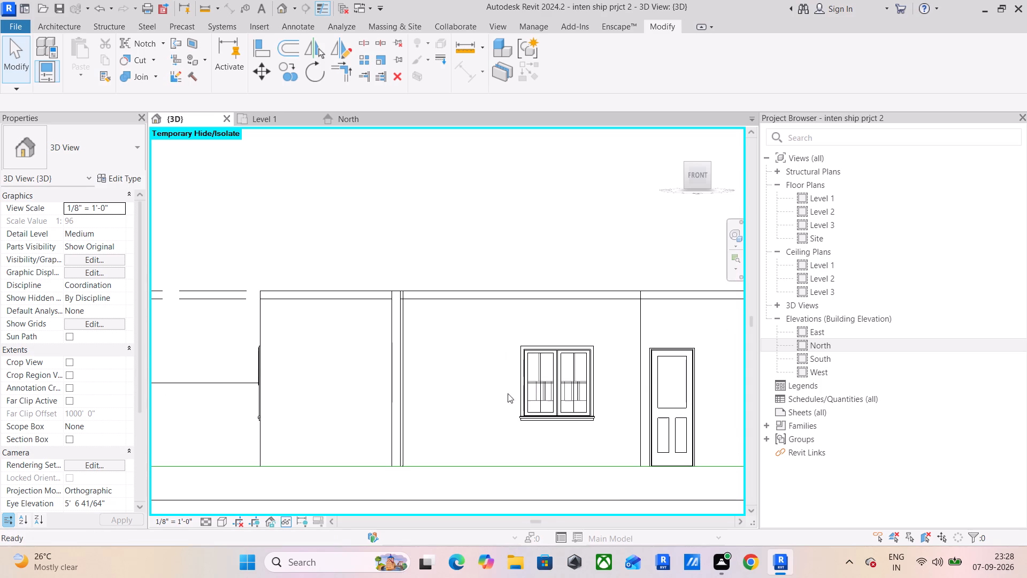
middle_drag(508, 393, 509, 393)
click(395, 363)
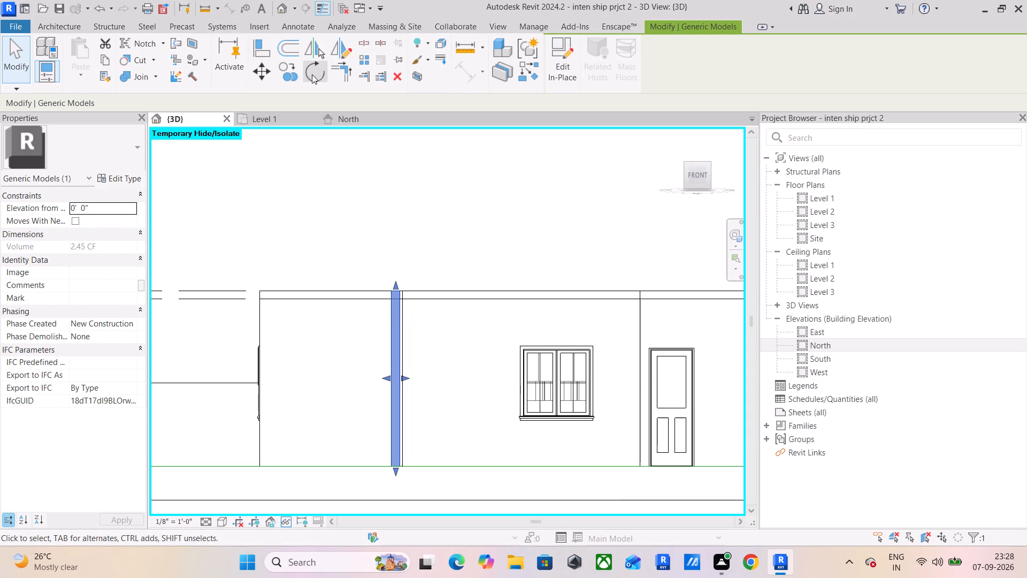
click(279, 70)
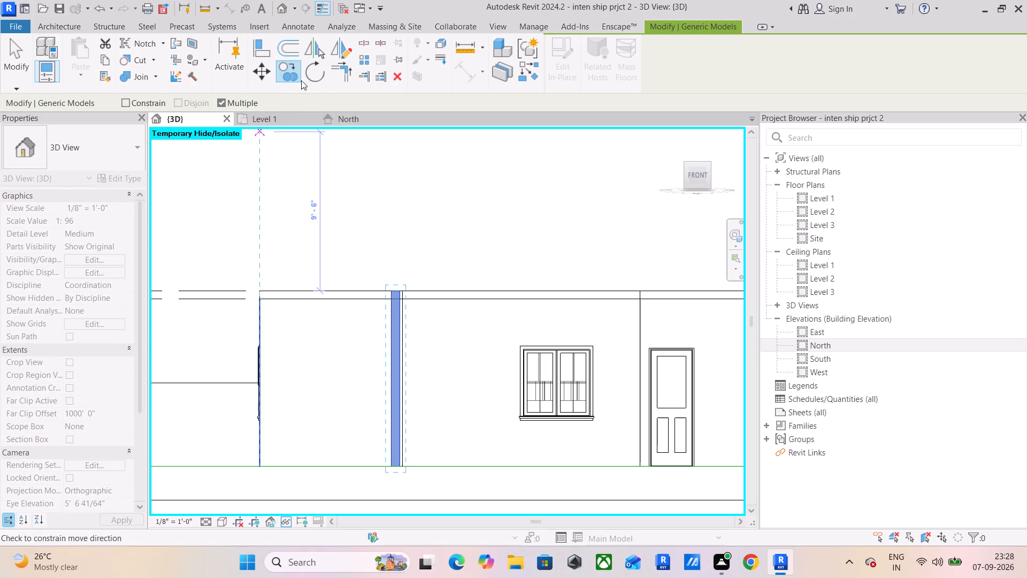
click(365, 64)
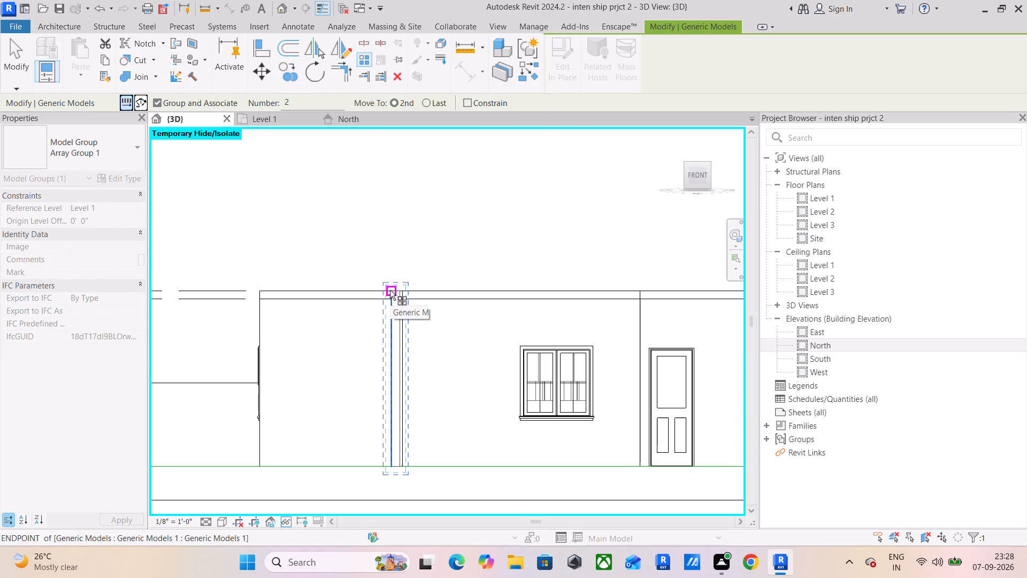
click(421, 99)
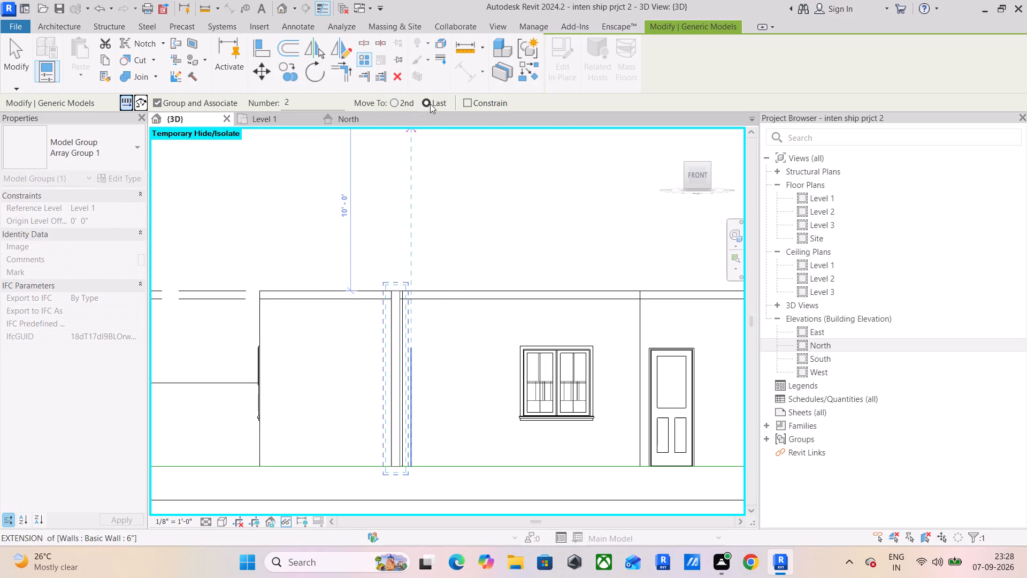
scroll(394, 290, up, 4)
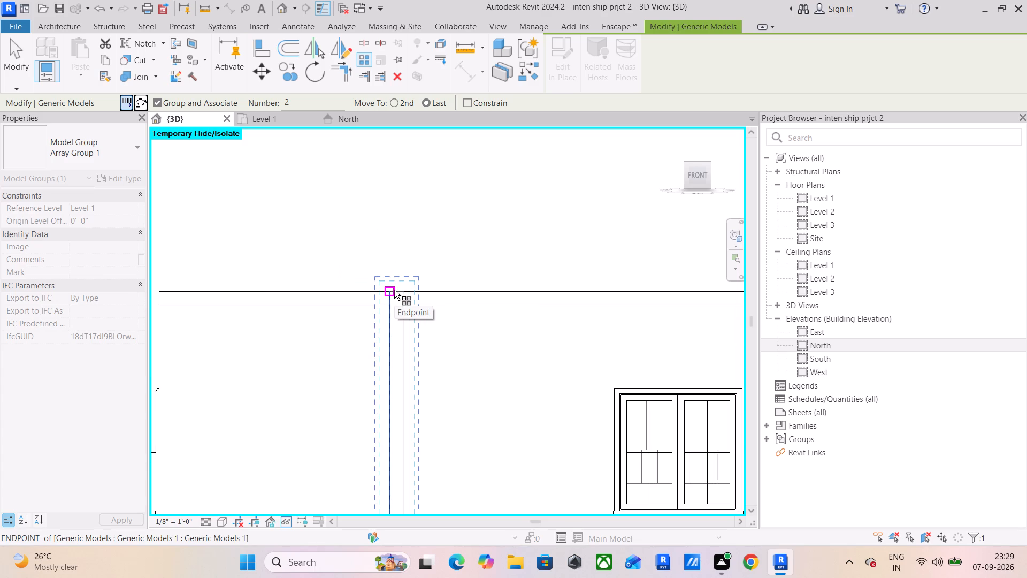
click(394, 290)
middle_drag(265, 296, 475, 292)
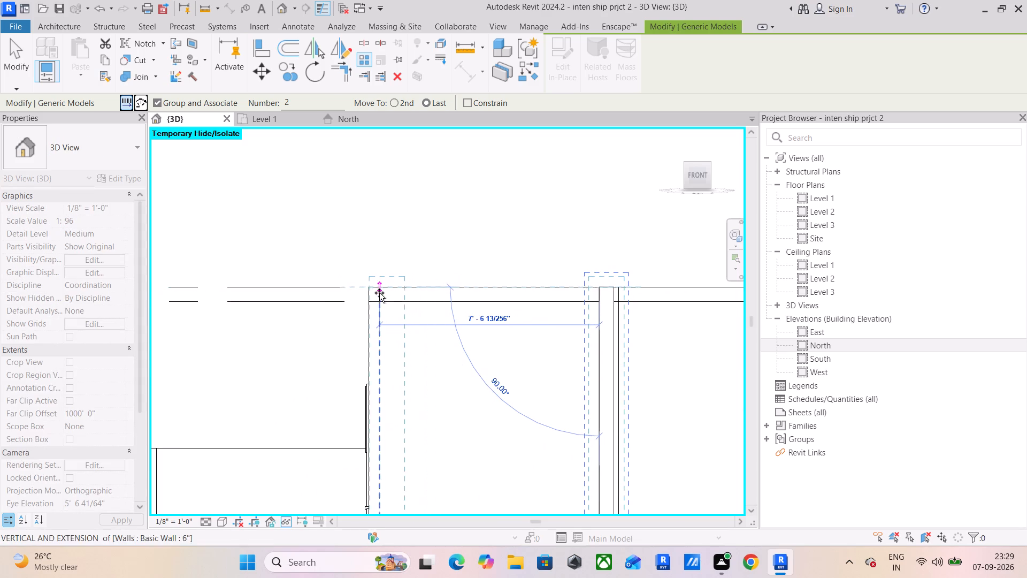
click(366, 290)
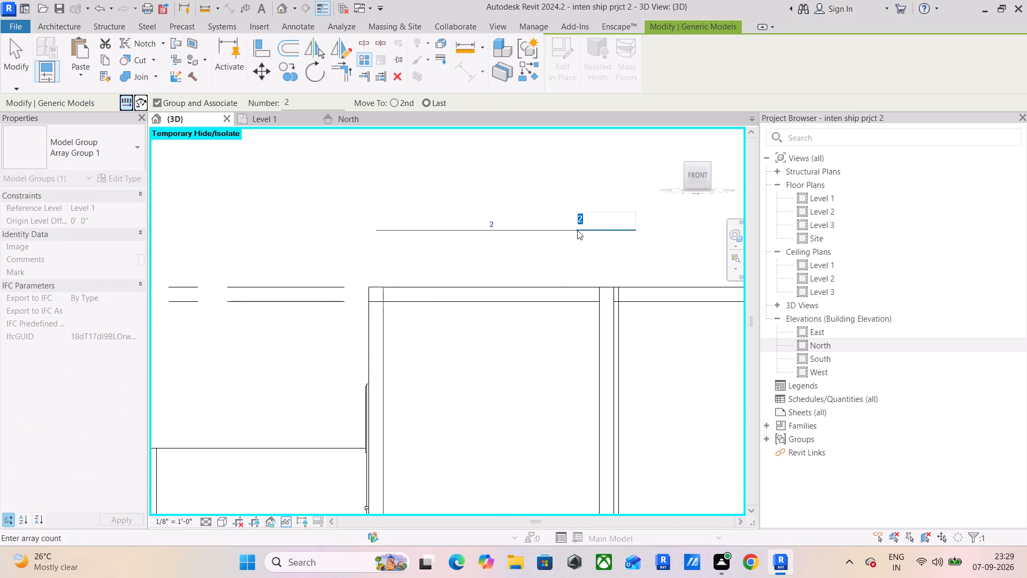
key(5)
key(Return)
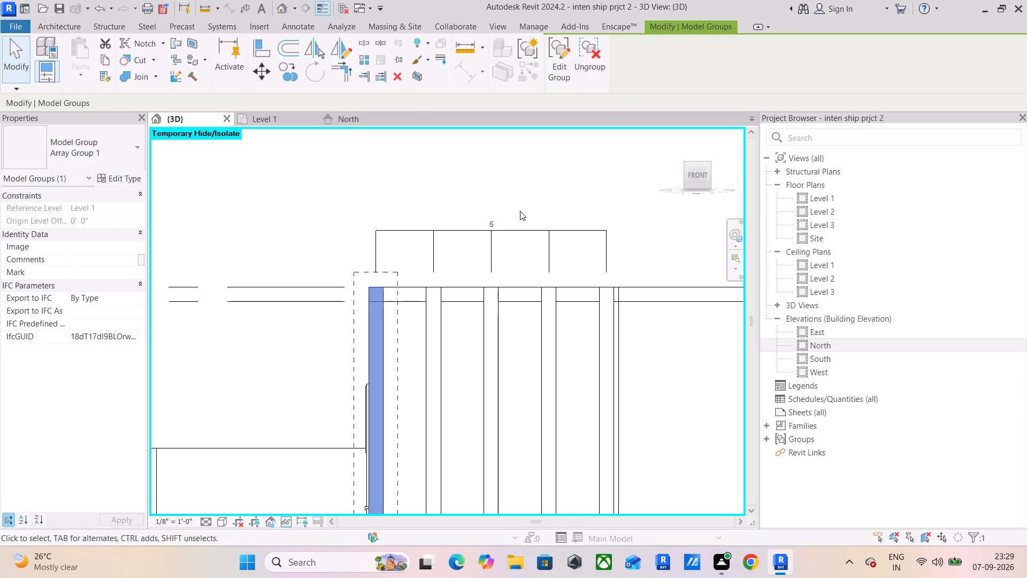
Set the strip array's count to 8.
click(496, 227)
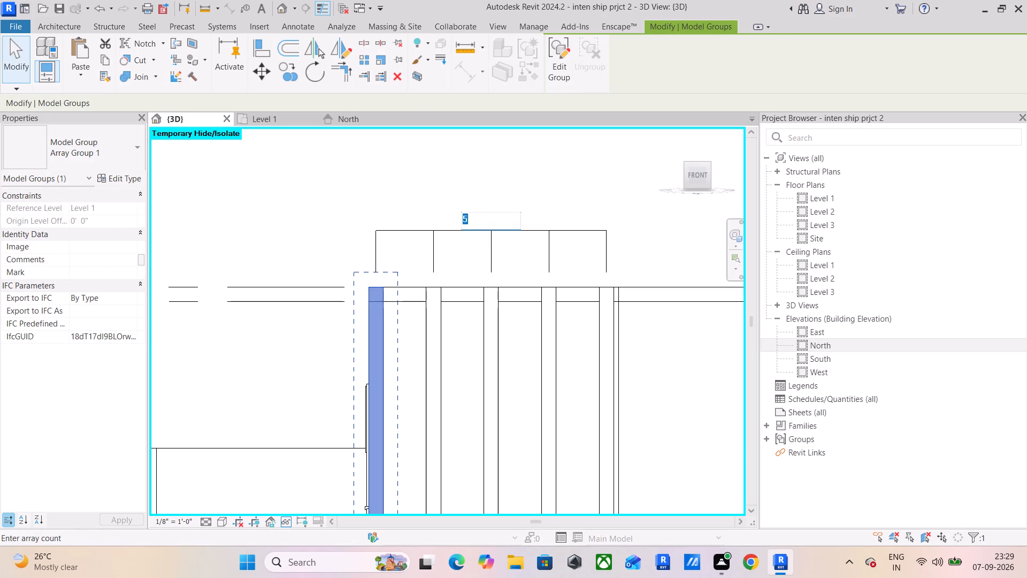
key(8)
key(Return)
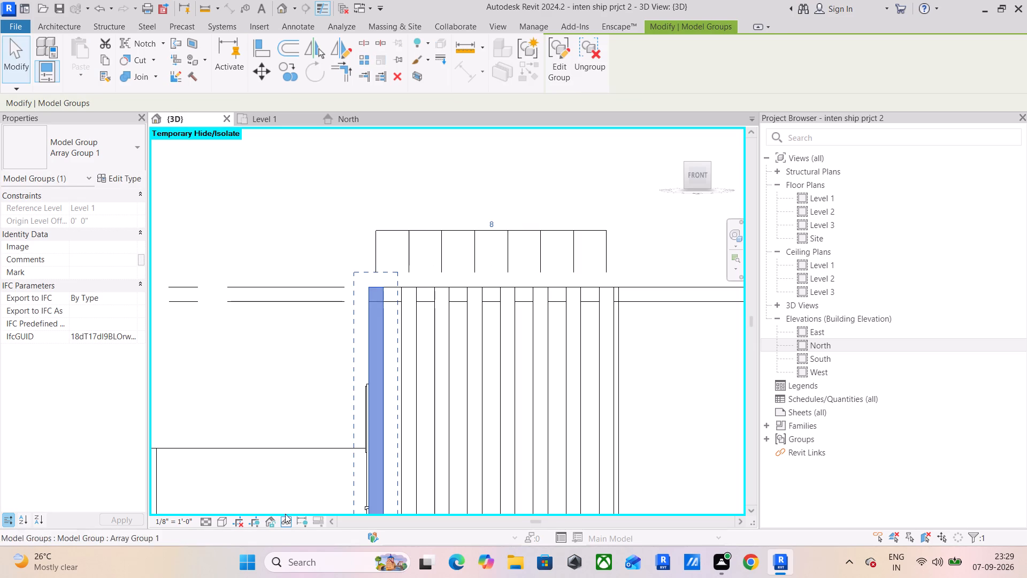
click(330, 173)
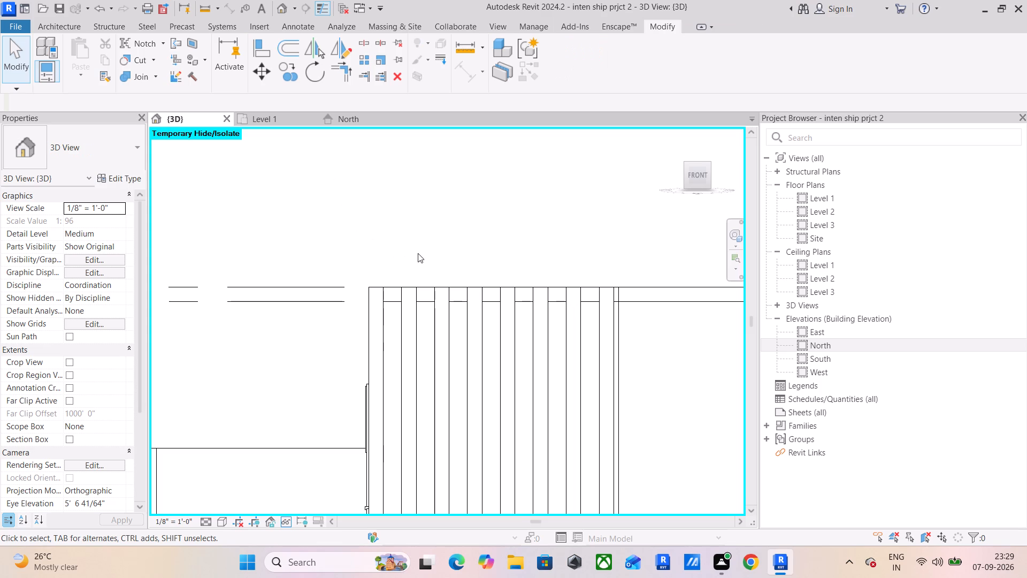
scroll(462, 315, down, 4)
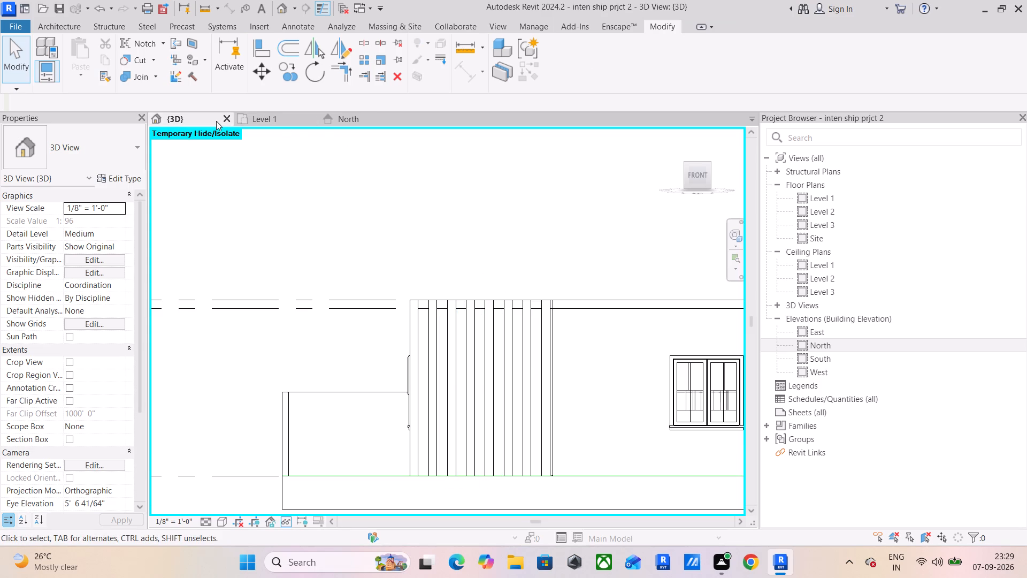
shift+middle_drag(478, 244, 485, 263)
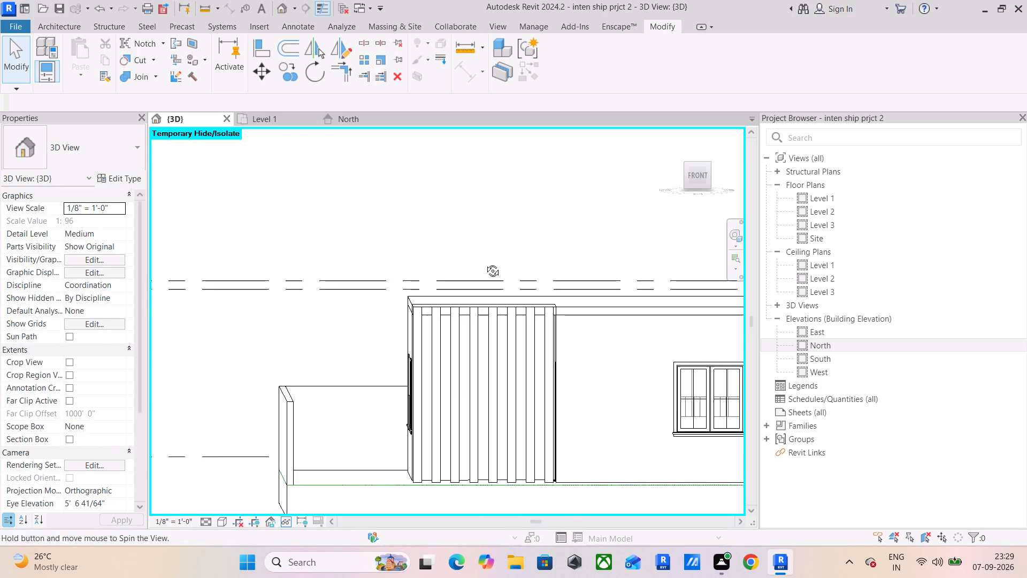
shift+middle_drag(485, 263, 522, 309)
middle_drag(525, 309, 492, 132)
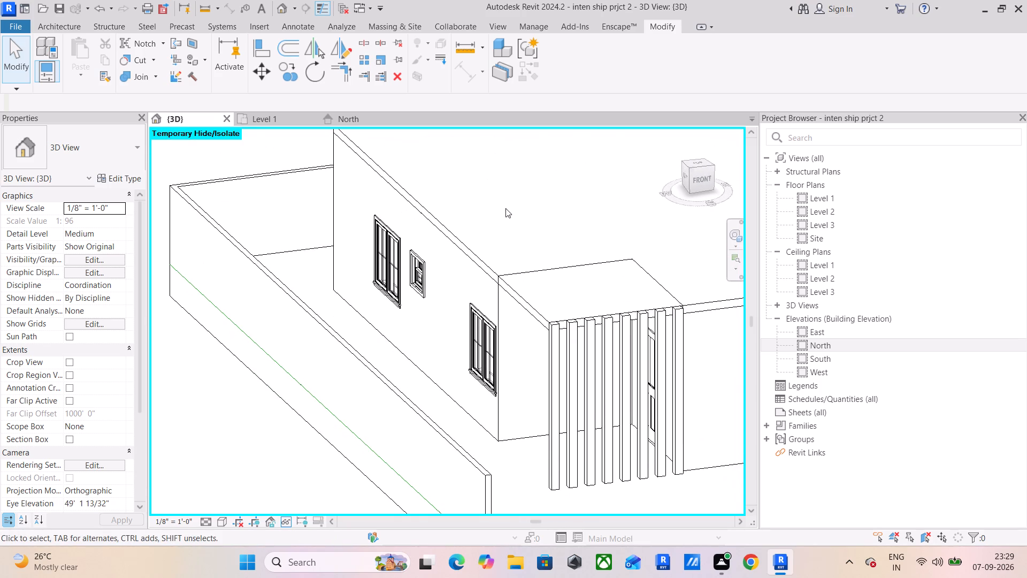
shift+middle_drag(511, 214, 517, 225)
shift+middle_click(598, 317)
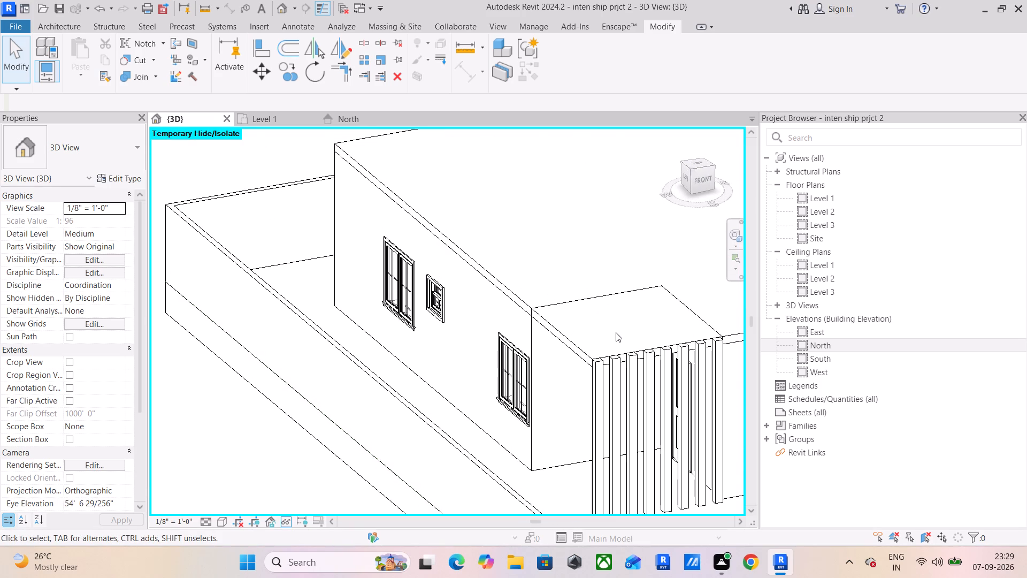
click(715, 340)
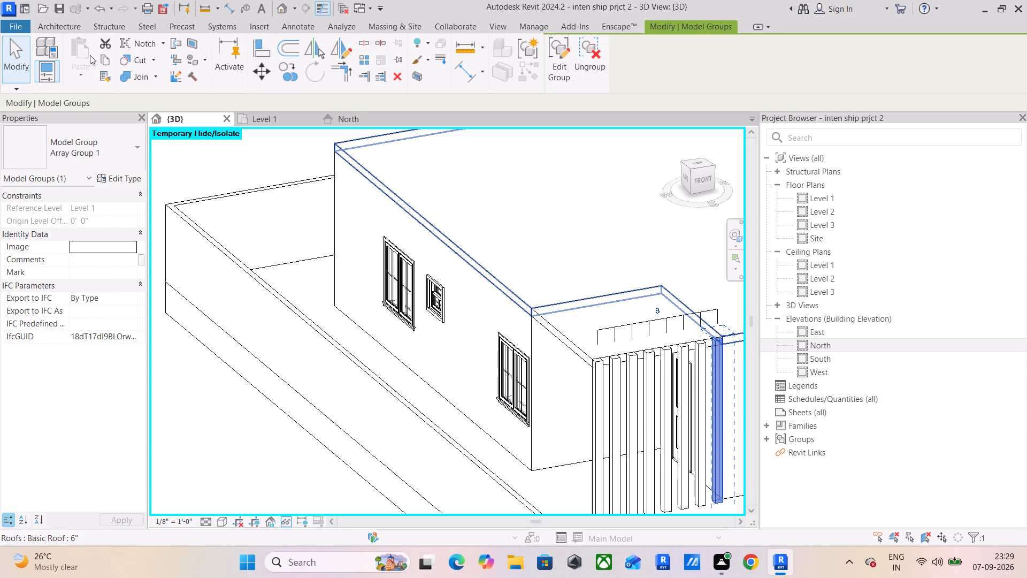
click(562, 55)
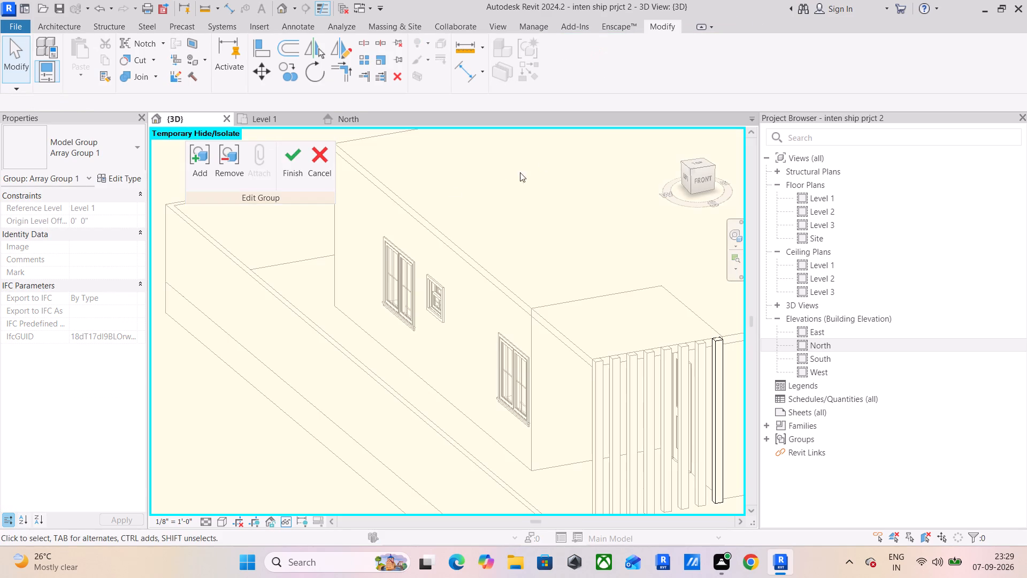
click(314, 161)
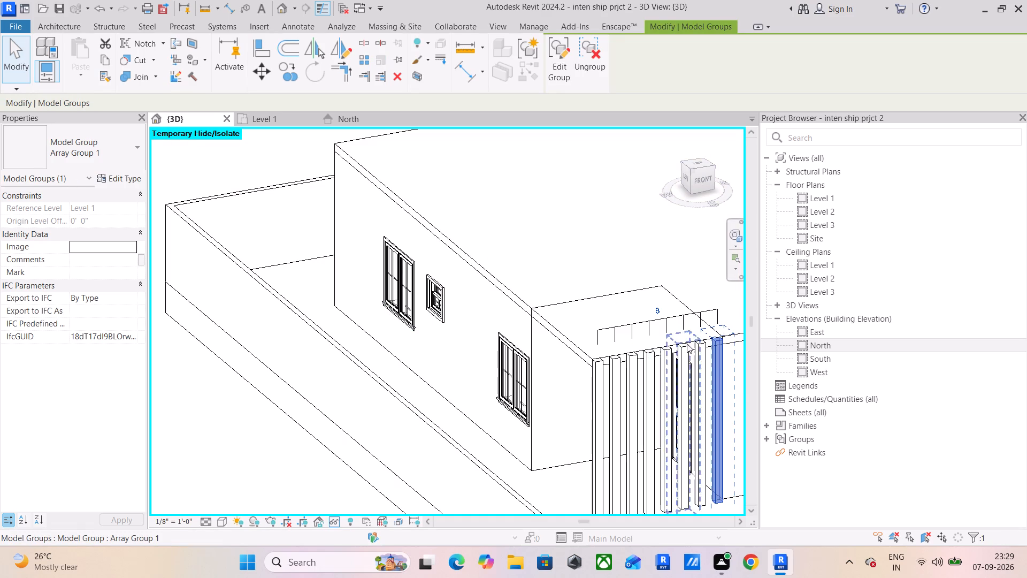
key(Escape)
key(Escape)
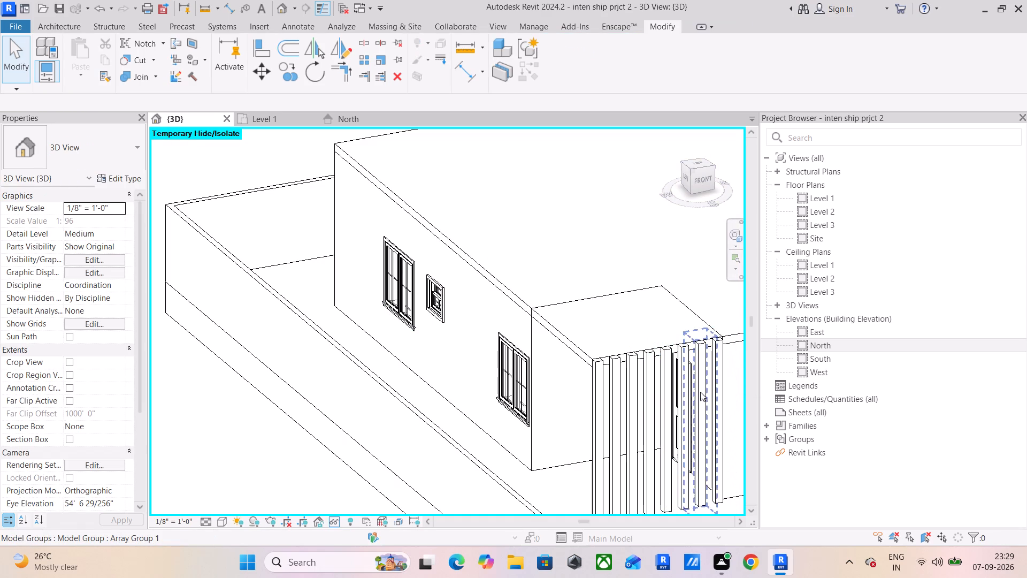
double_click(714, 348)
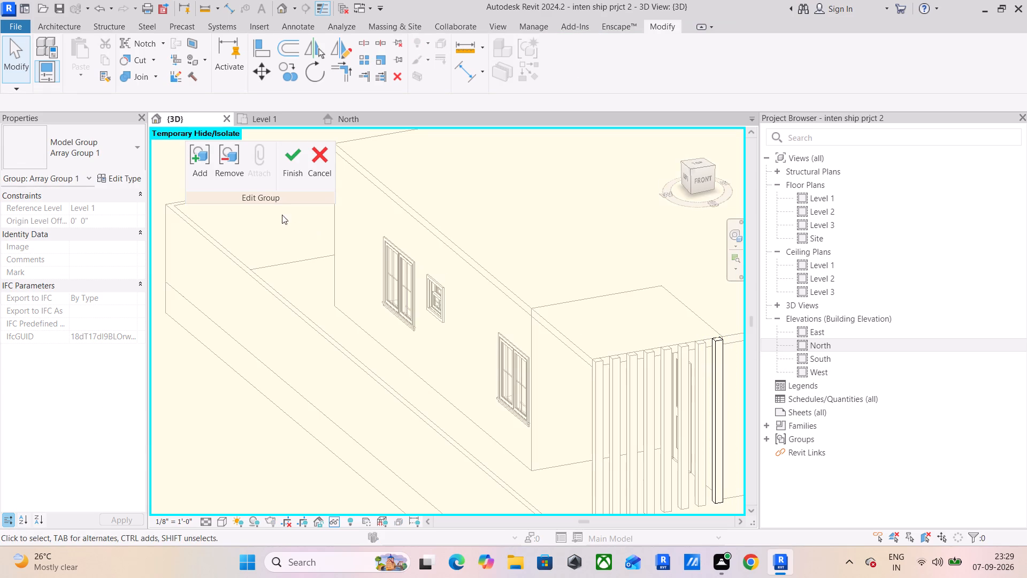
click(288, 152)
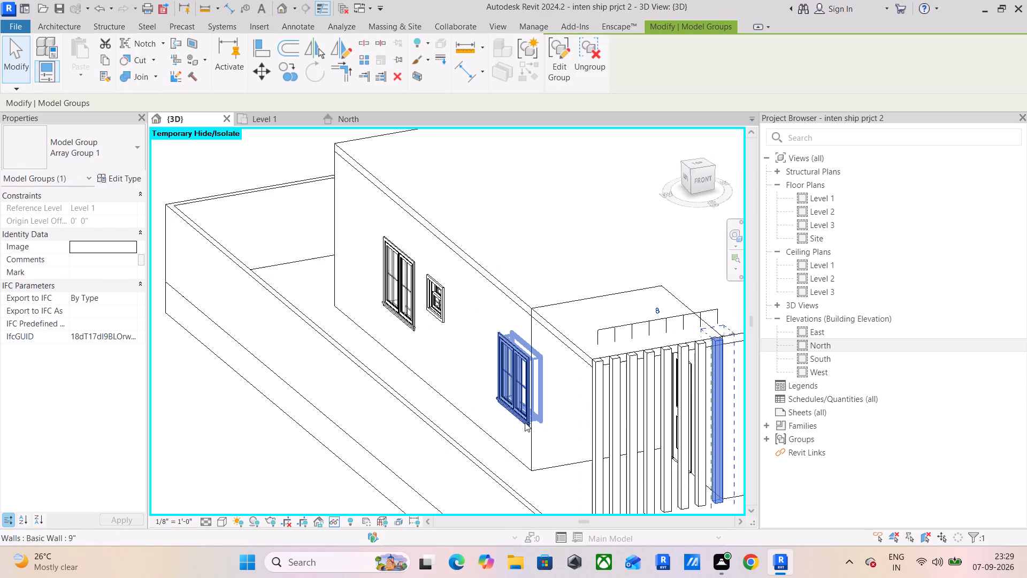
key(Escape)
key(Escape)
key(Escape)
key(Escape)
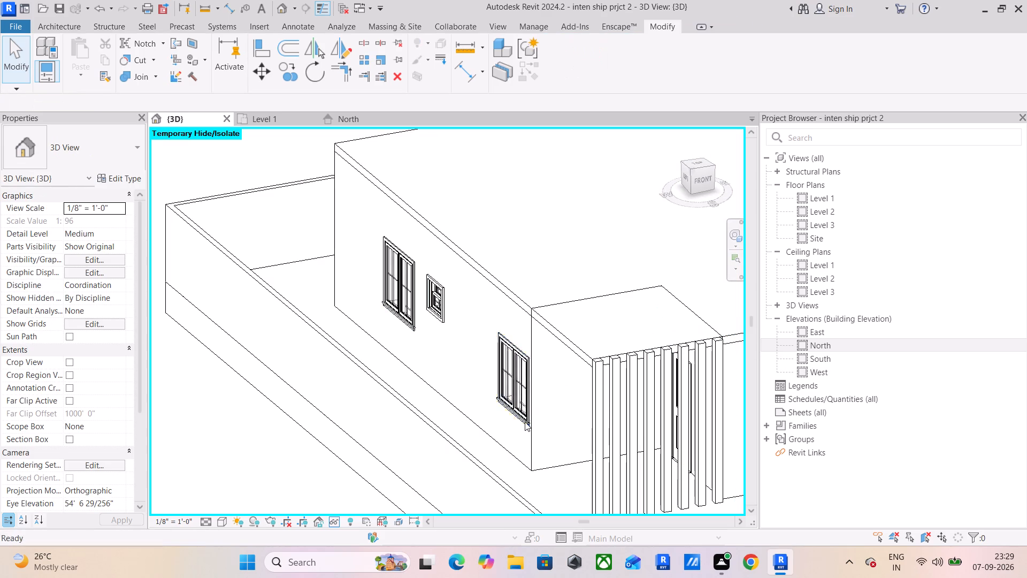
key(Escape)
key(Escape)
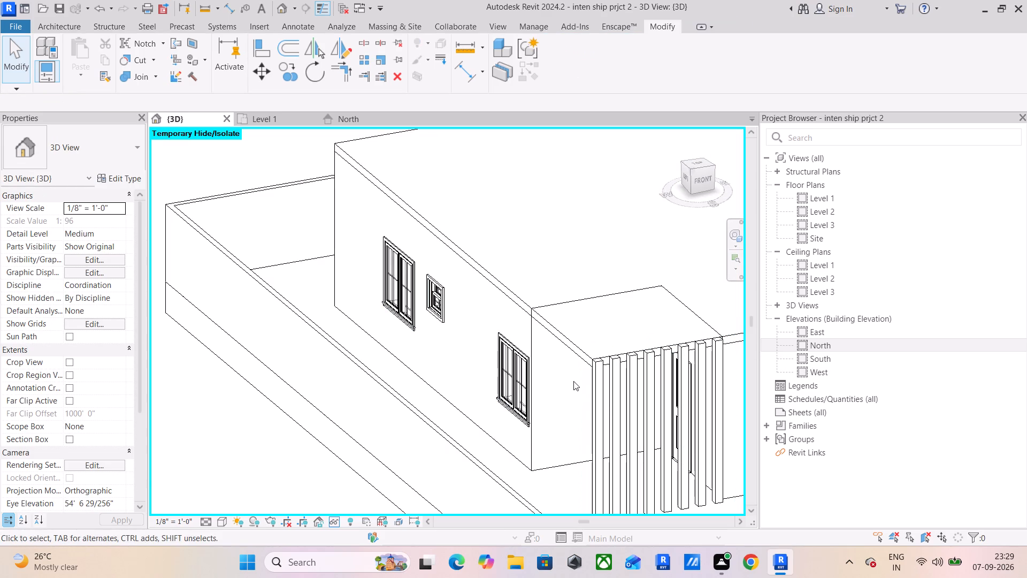
Ungroup the array's end strip beside the kitchen wall corner.
click(715, 343)
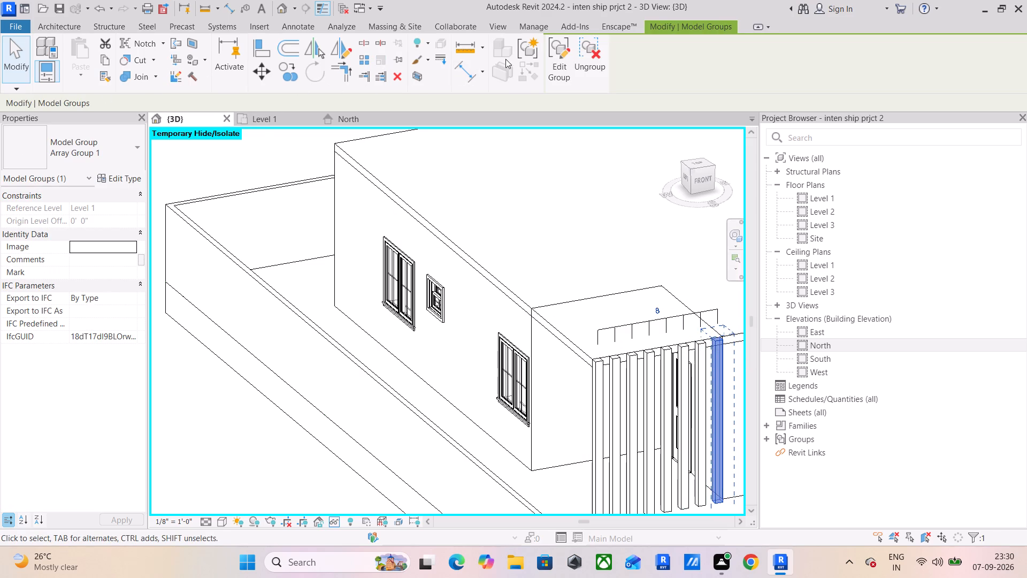
click(592, 52)
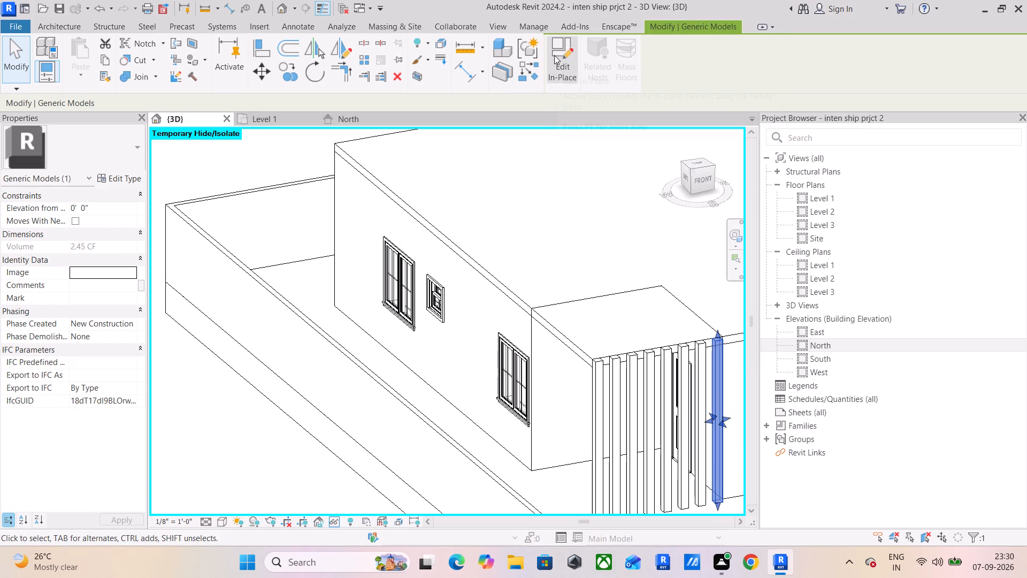
Open the ungrouped end strip for in-place editing and pick the 6" basic roof as the work plane.
click(554, 55)
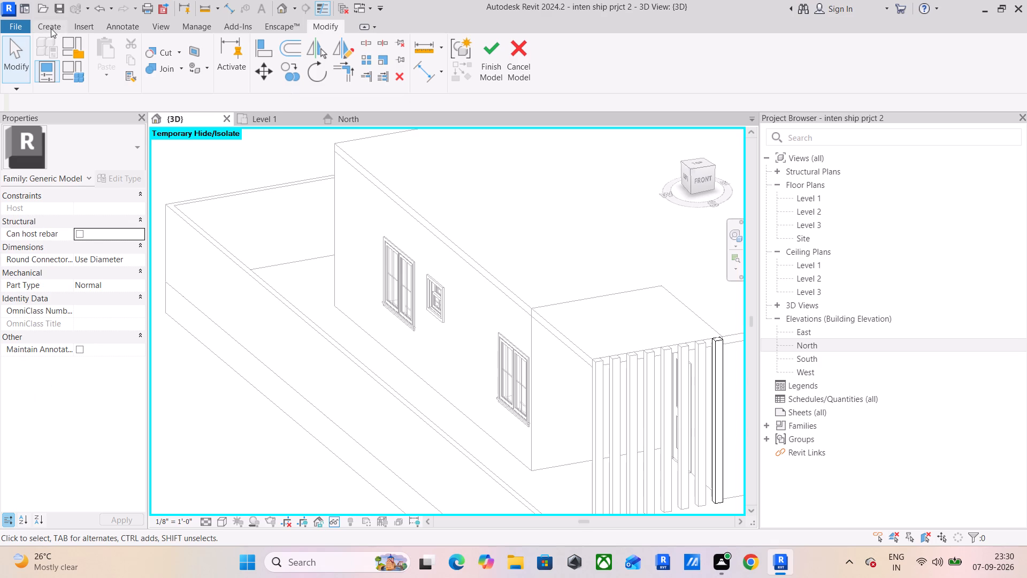
click(51, 28)
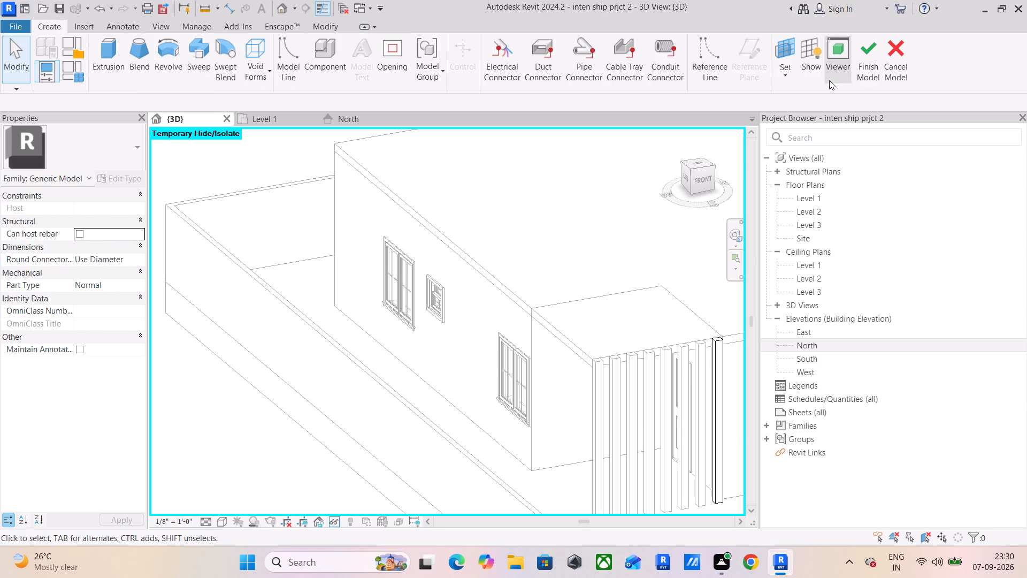
click(787, 77)
click(803, 116)
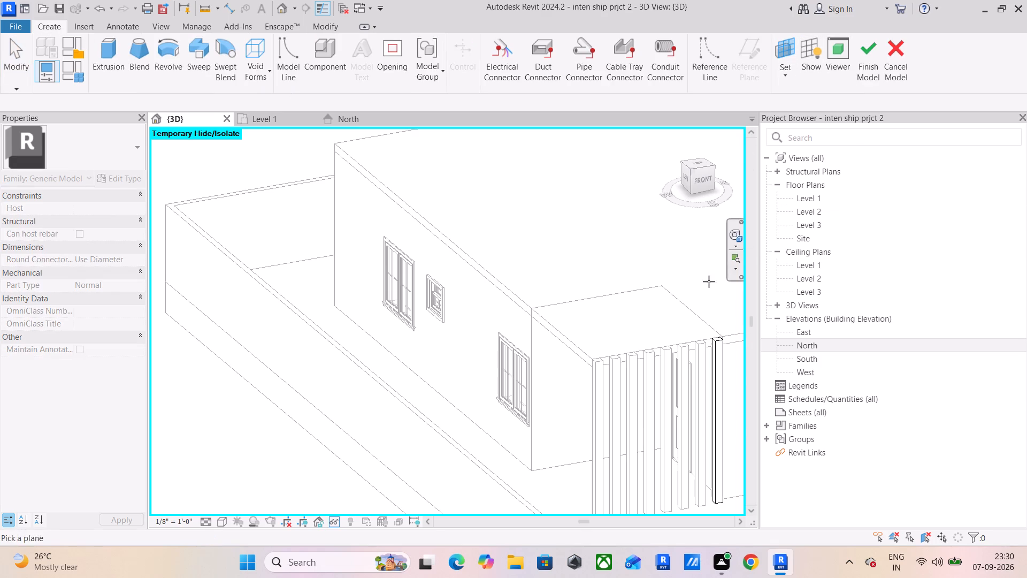
click(589, 356)
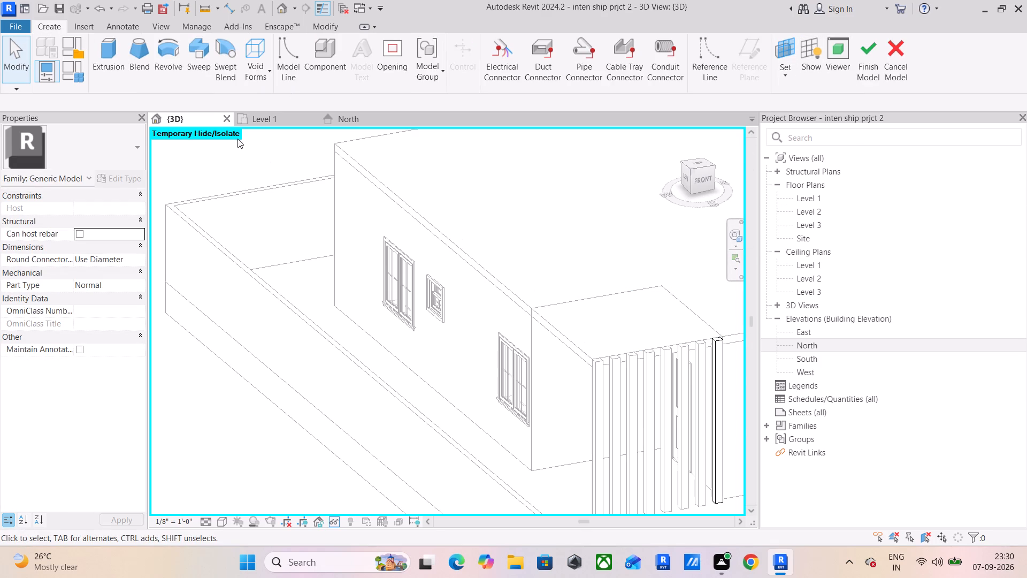
Begin a solid extrusion profile on the roof plane, starting its first line at the end strip's top corner.
drag(108, 51, 109, 51)
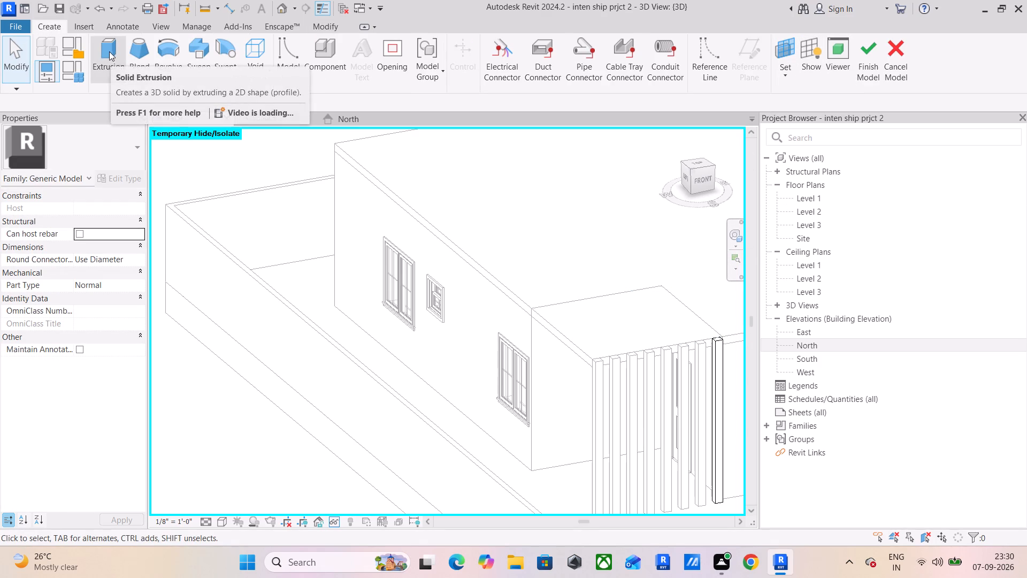
drag(109, 51, 117, 59)
middle_drag(719, 346, 536, 370)
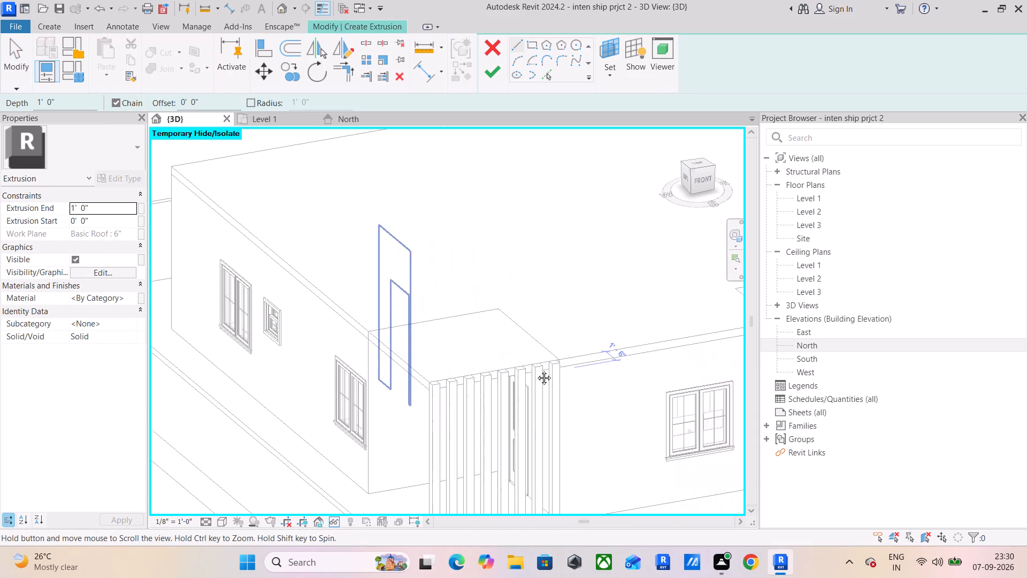
middle_drag(536, 370, 507, 370)
shift+middle_drag(511, 352, 465, 433)
middle_drag(421, 417, 558, 334)
shift+middle_drag(555, 334, 556, 337)
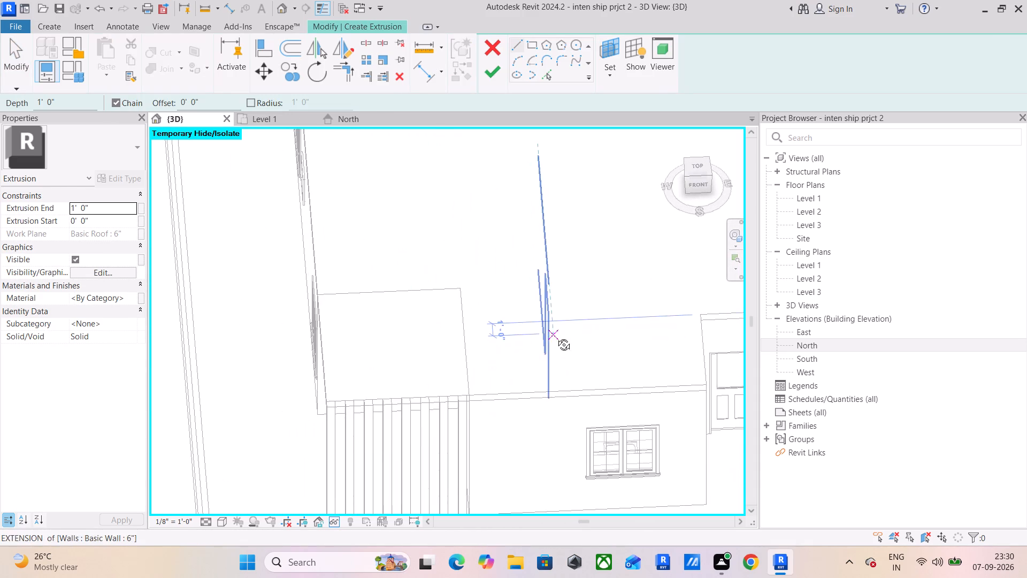
shift+middle_drag(556, 337, 535, 364)
click(395, 383)
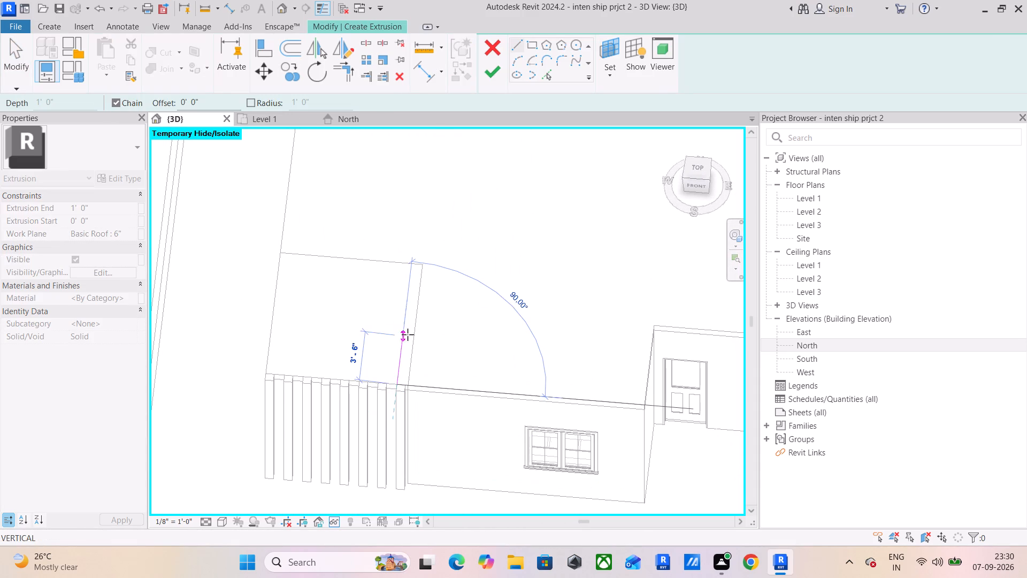
shift+middle_drag(413, 317, 425, 323)
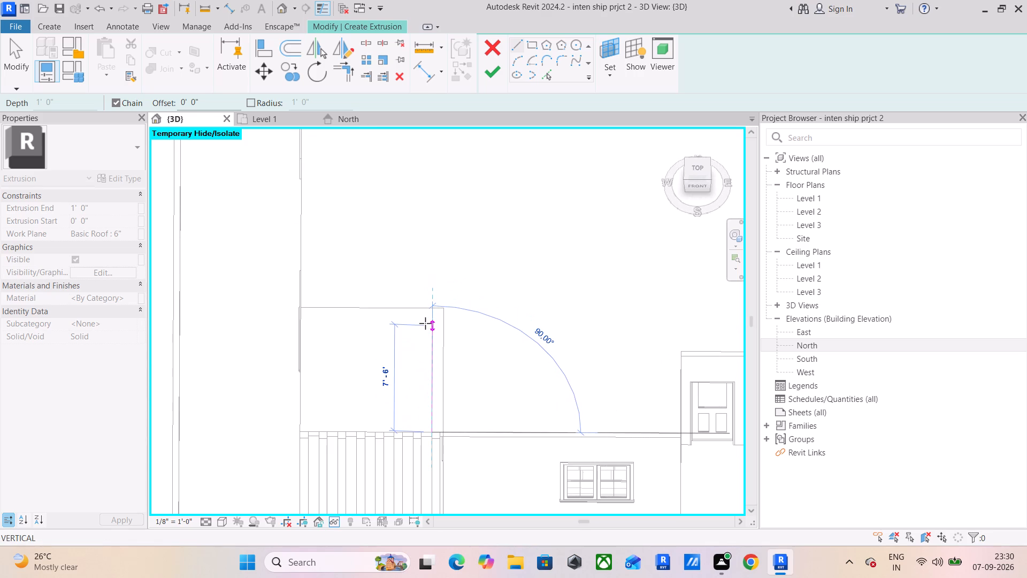
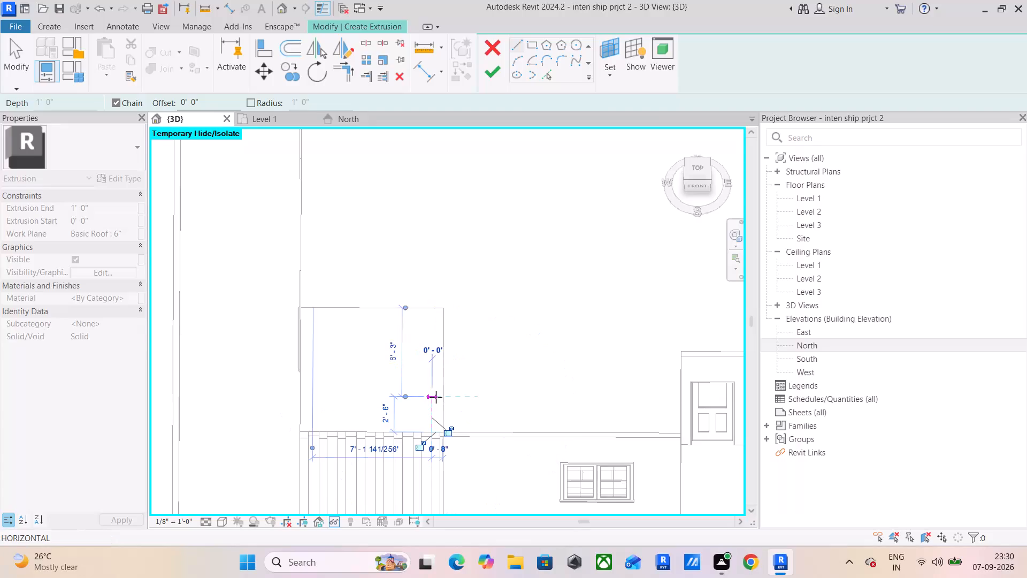
Close the rectangular profile, about 2'-6" long, at the end strip and finish it as a 1'-0" deep solid extrusion.
scroll(437, 397, up, 5)
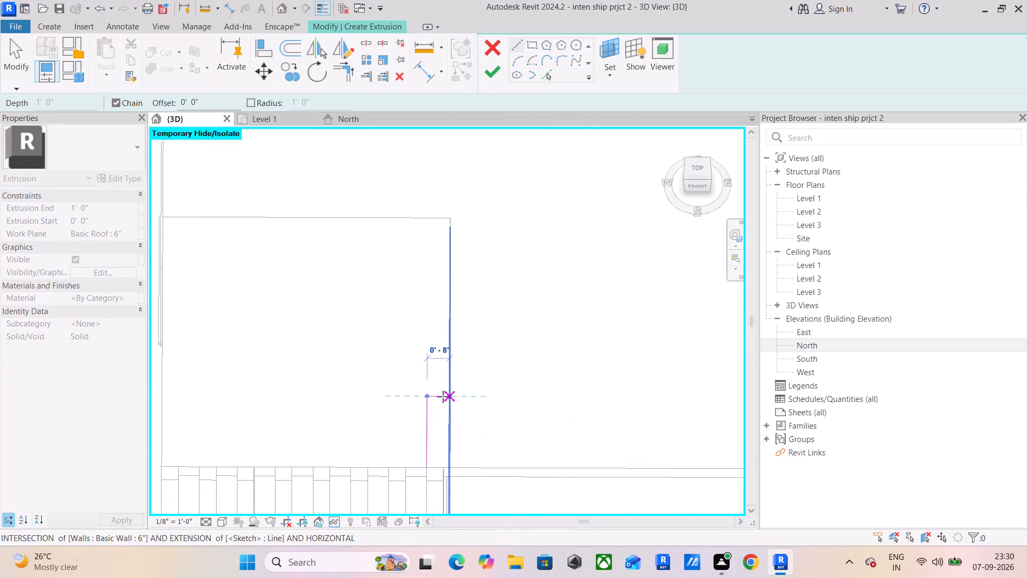
click(443, 397)
click(444, 465)
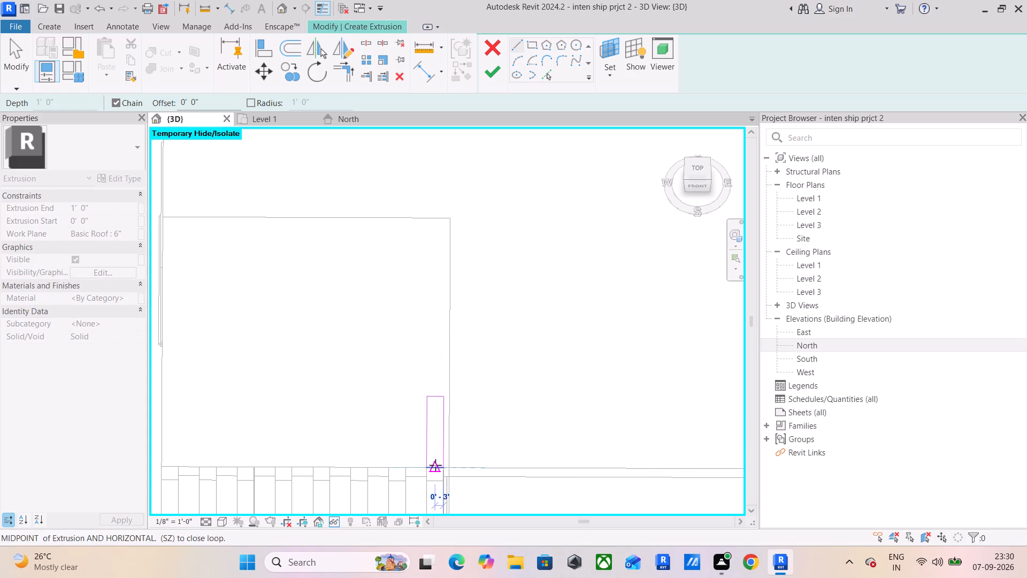
click(430, 465)
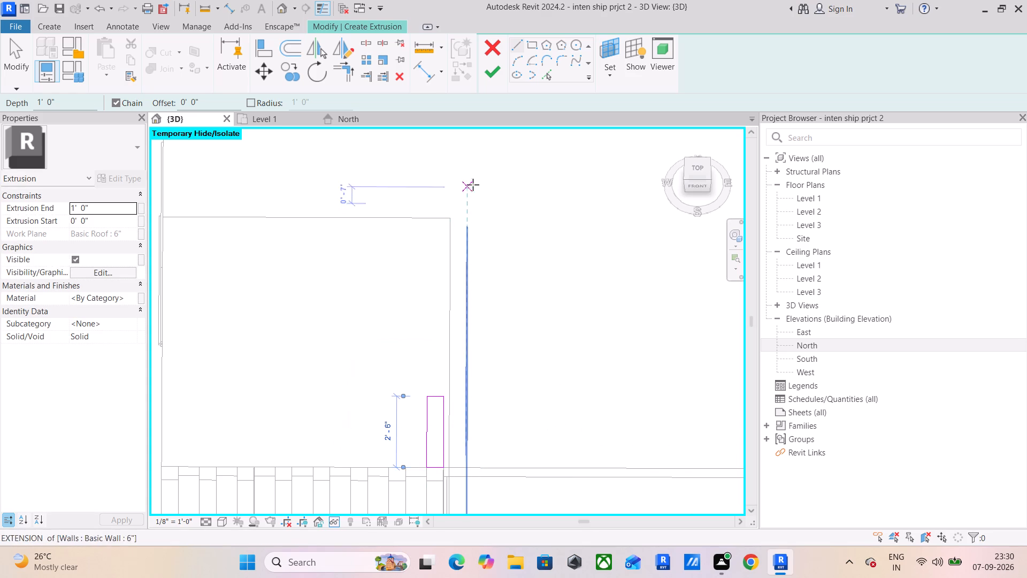
click(499, 74)
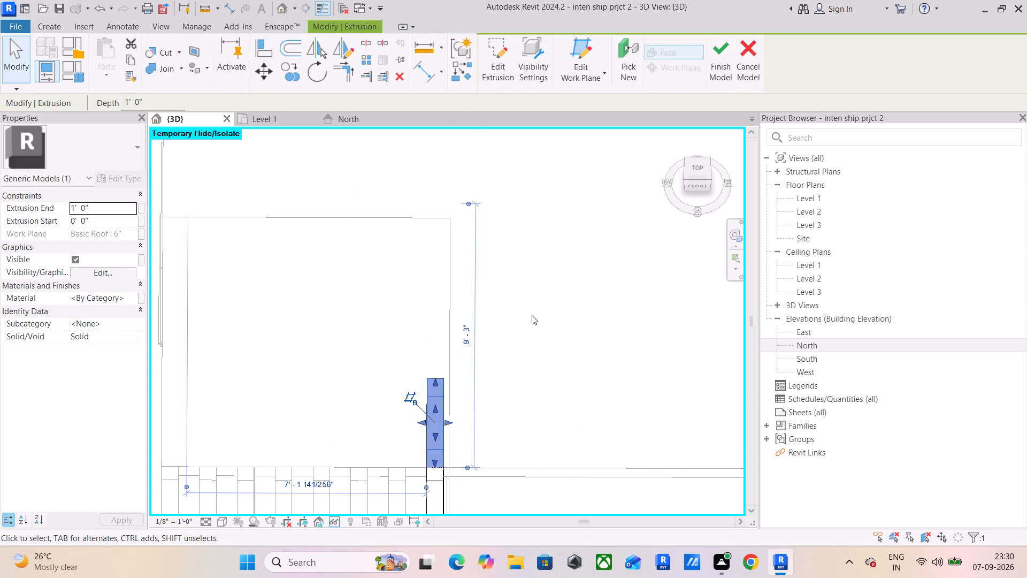
Lower the top of the new roof-level extrusion to reduce its depth to about 4".
shift+middle_drag(531, 314, 601, 194)
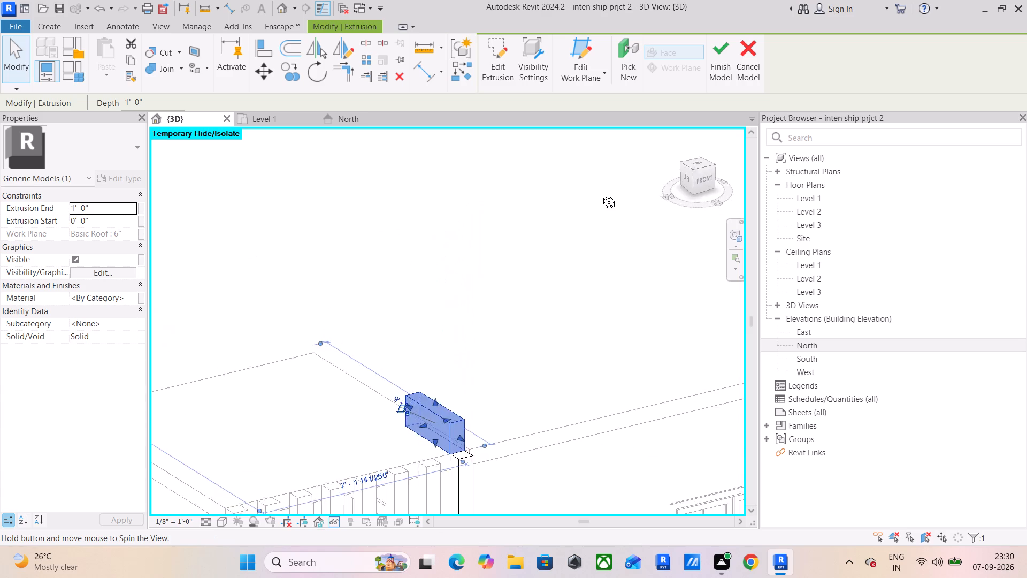
shift+middle_drag(601, 194, 597, 150)
shift+middle_drag(484, 420, 493, 422)
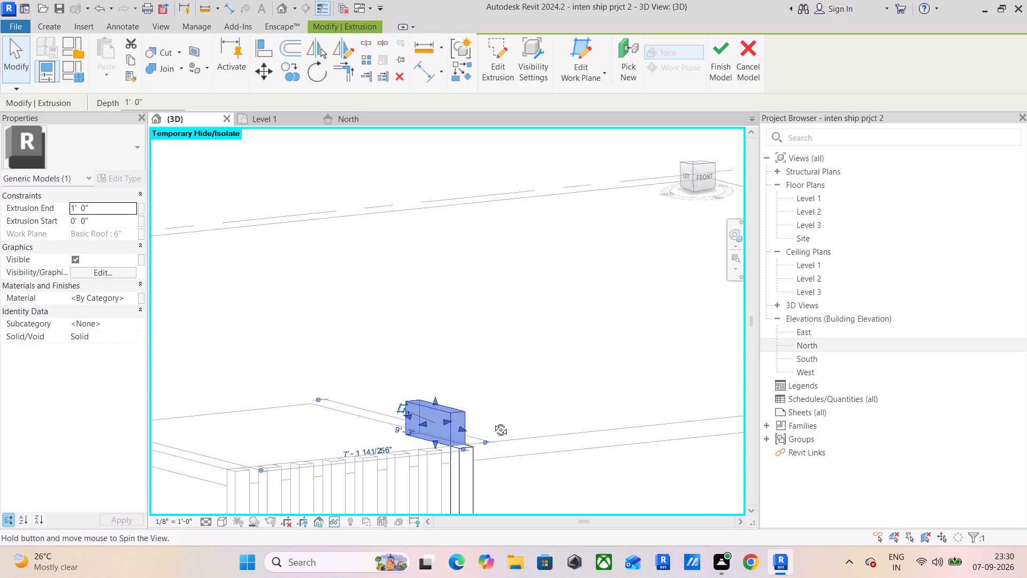
shift+middle_drag(493, 422, 557, 415)
shift+scroll(557, 415, up, 1)
shift+drag(435, 397, 435, 396)
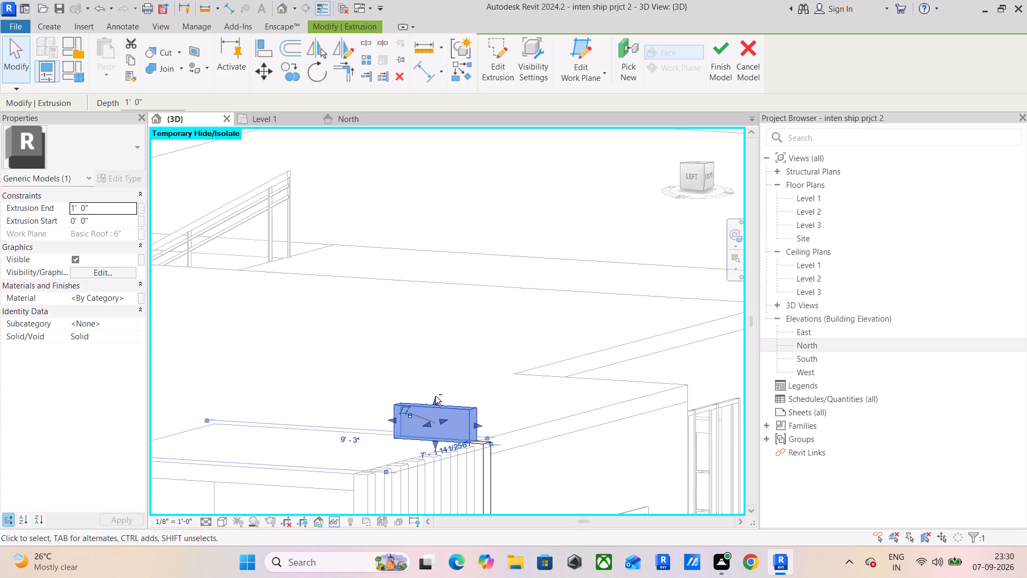
shift+drag(435, 396, 437, 408)
drag(436, 402, 436, 432)
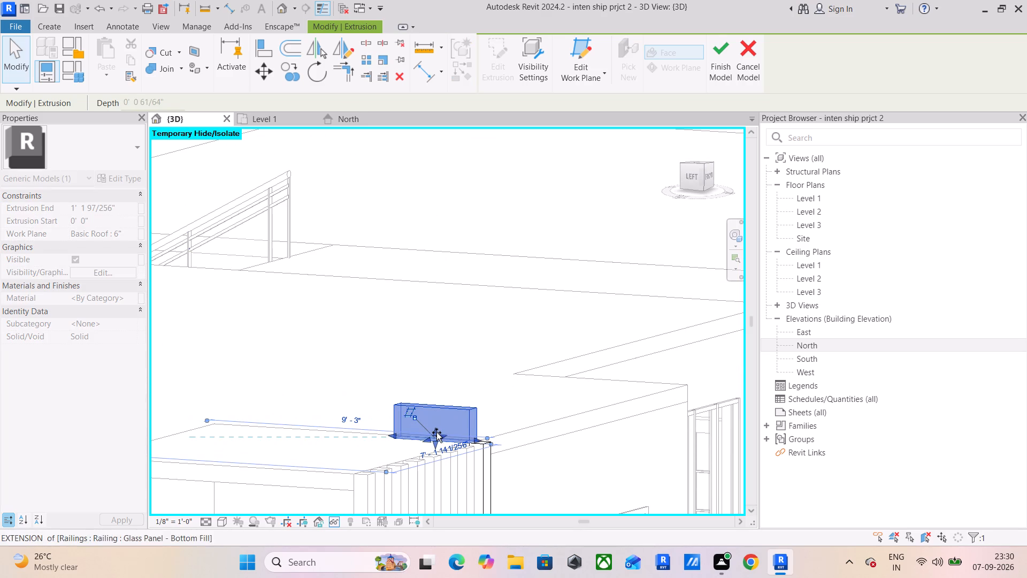
drag(436, 432, 436, 429)
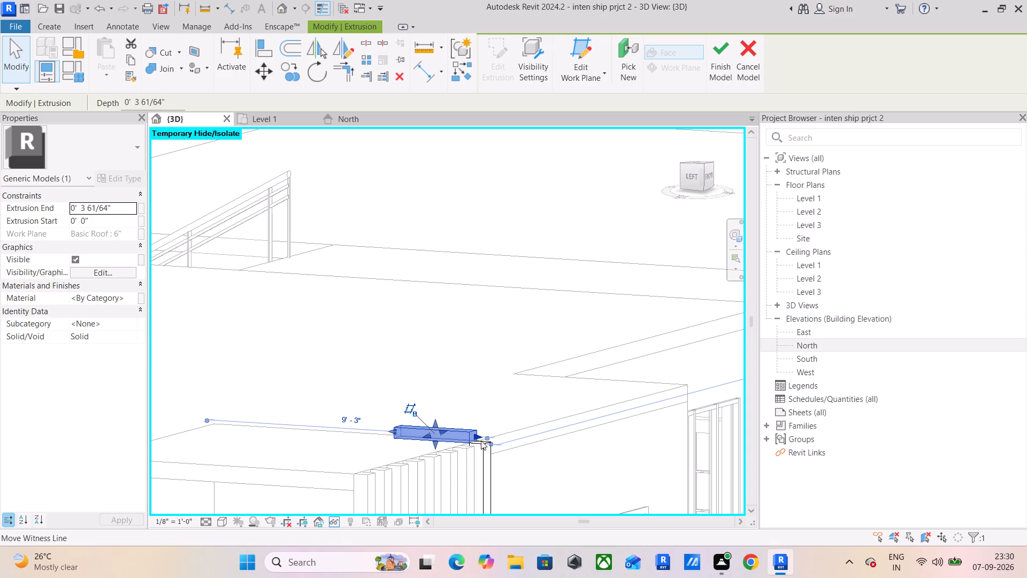
Stretch the extrusion's south end out to the outer face of the vertical end strip.
drag(479, 435, 486, 438)
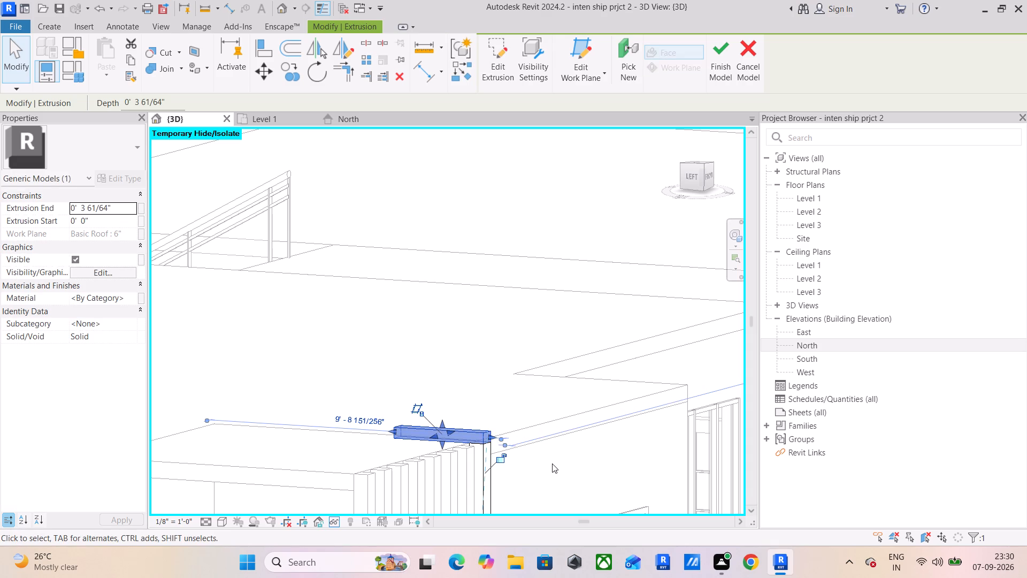
key(Escape)
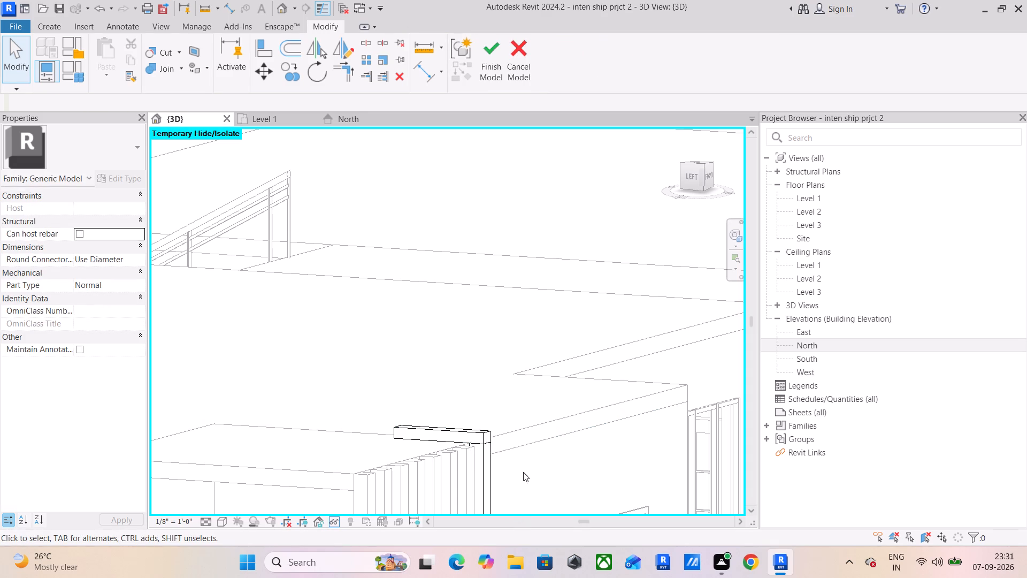
Thin the roof-level extrusion to about 3 1/8" deep and finish the in-place model.
click(461, 428)
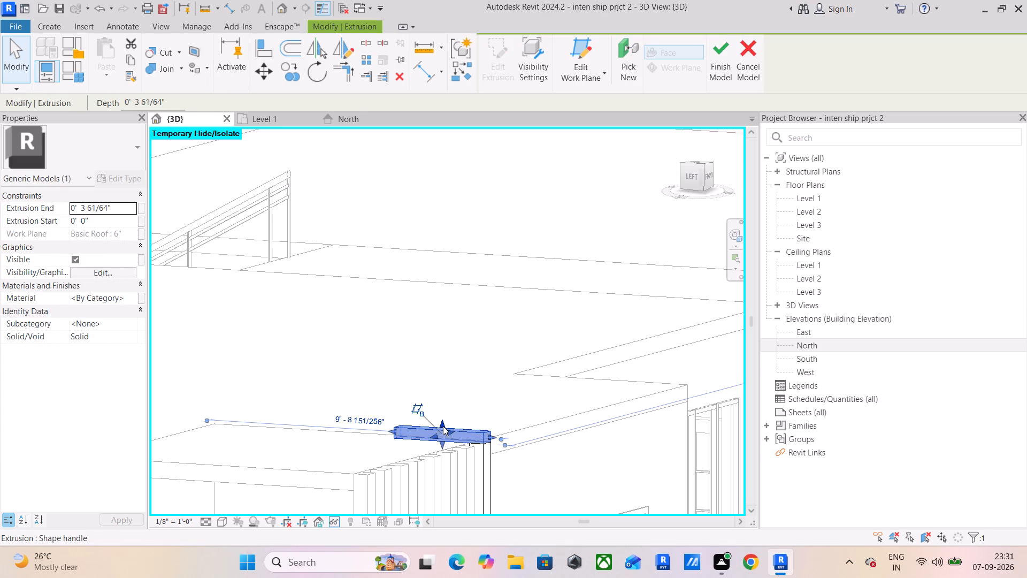
drag(443, 424, 442, 432)
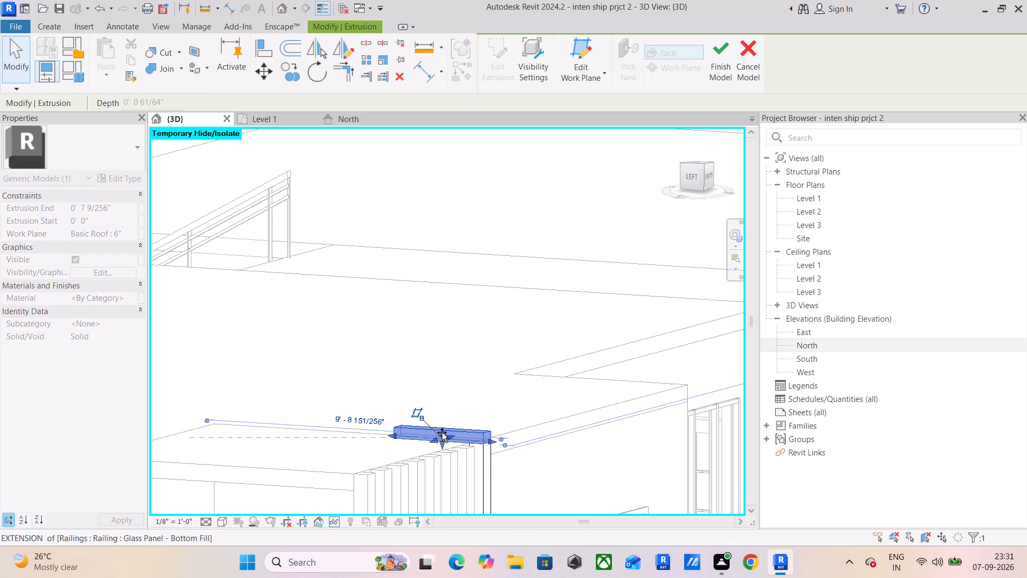
drag(442, 432, 442, 431)
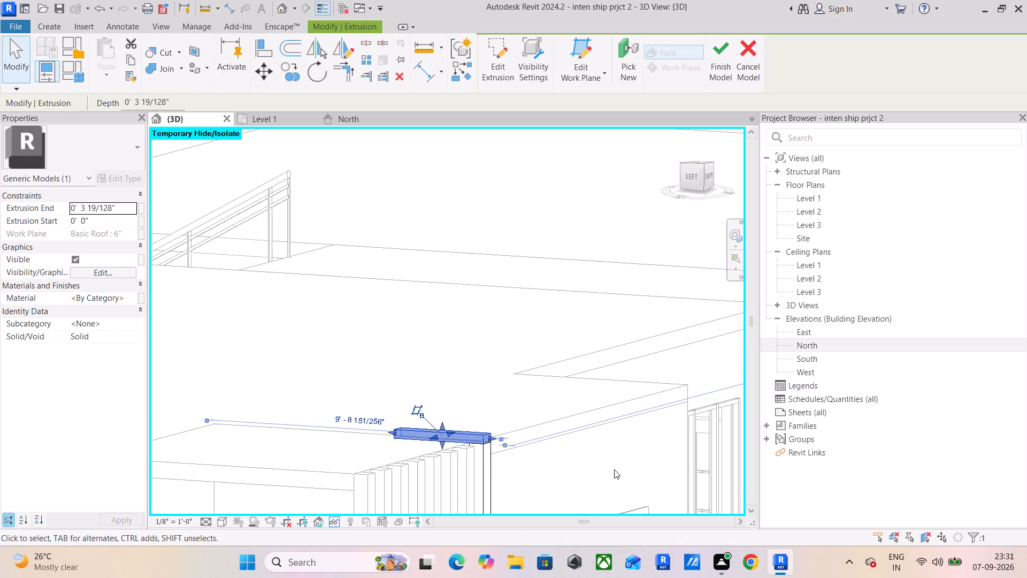
click(614, 469)
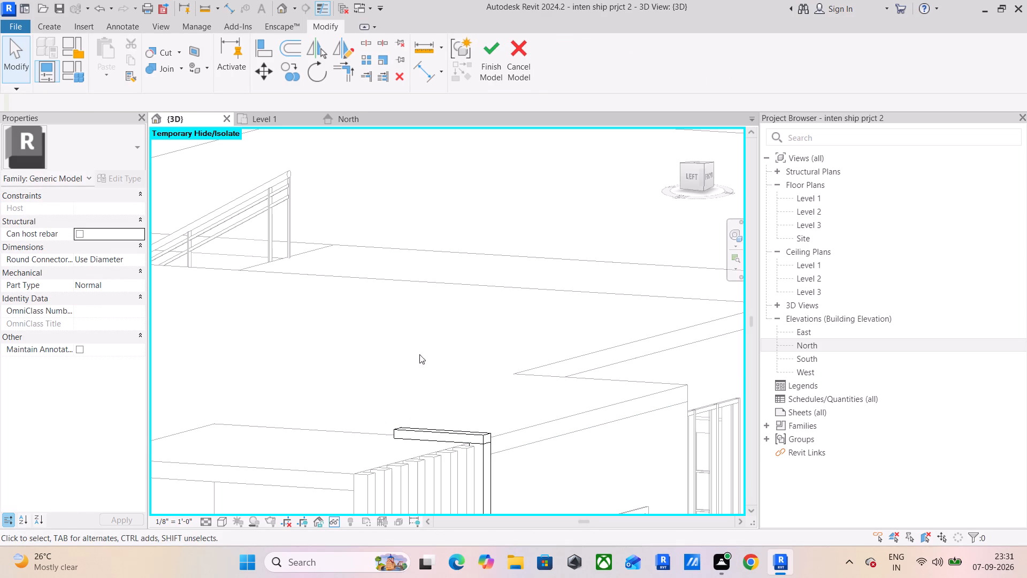
click(455, 435)
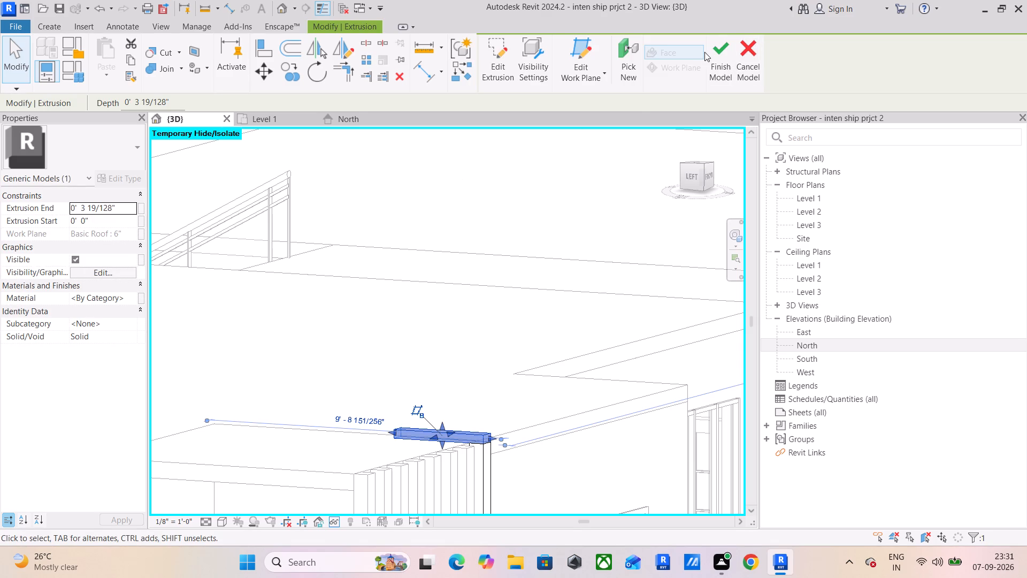
click(711, 51)
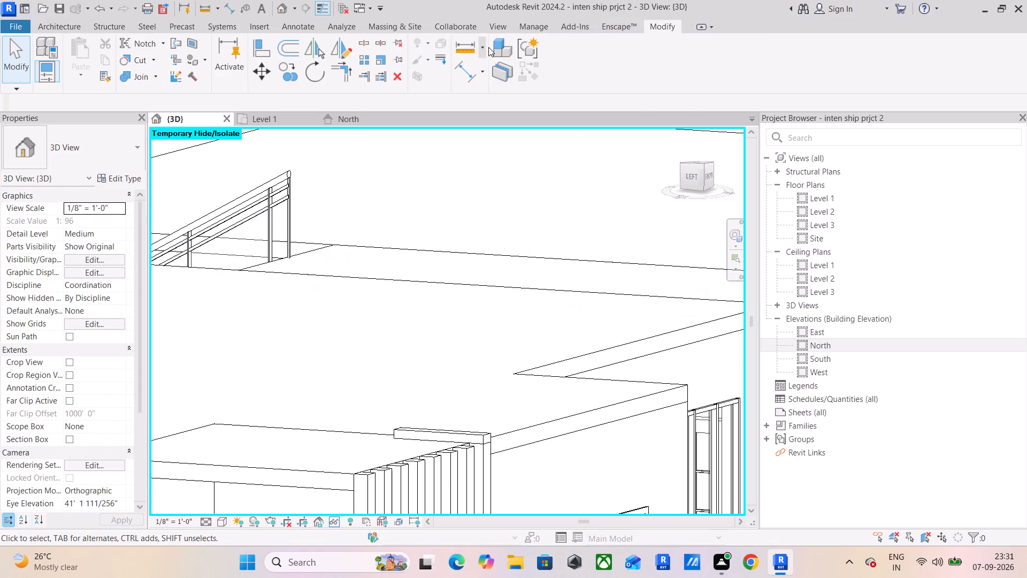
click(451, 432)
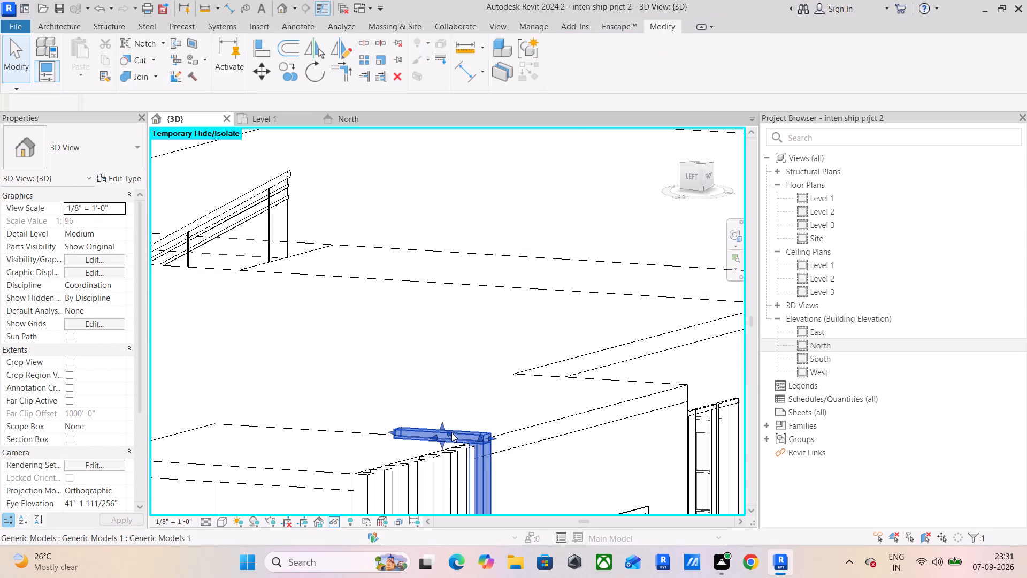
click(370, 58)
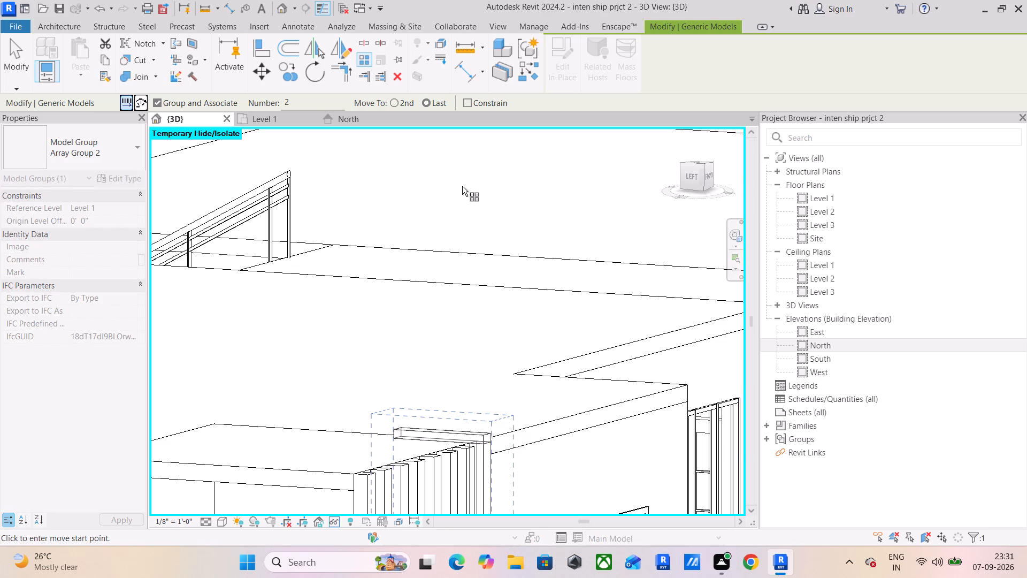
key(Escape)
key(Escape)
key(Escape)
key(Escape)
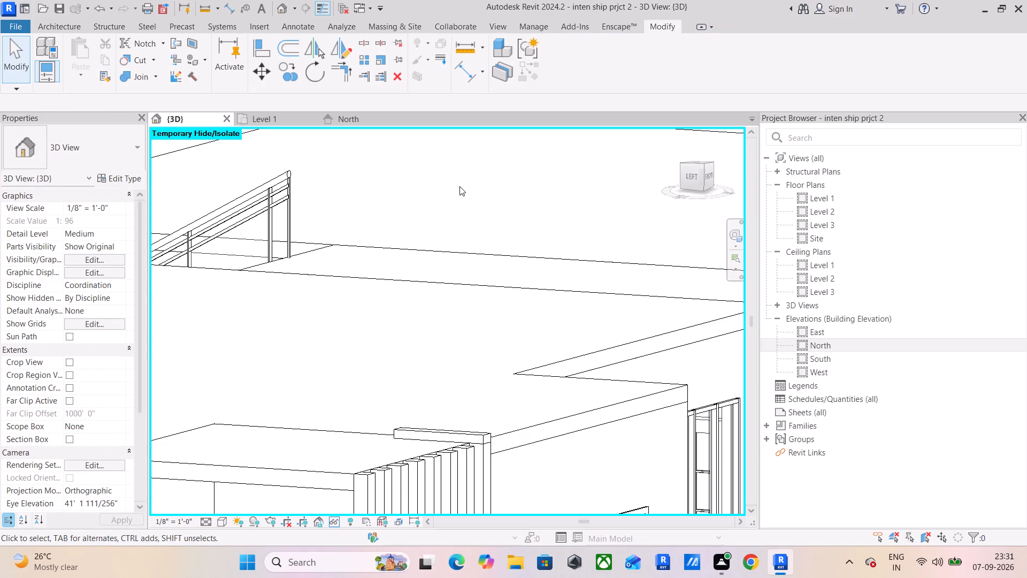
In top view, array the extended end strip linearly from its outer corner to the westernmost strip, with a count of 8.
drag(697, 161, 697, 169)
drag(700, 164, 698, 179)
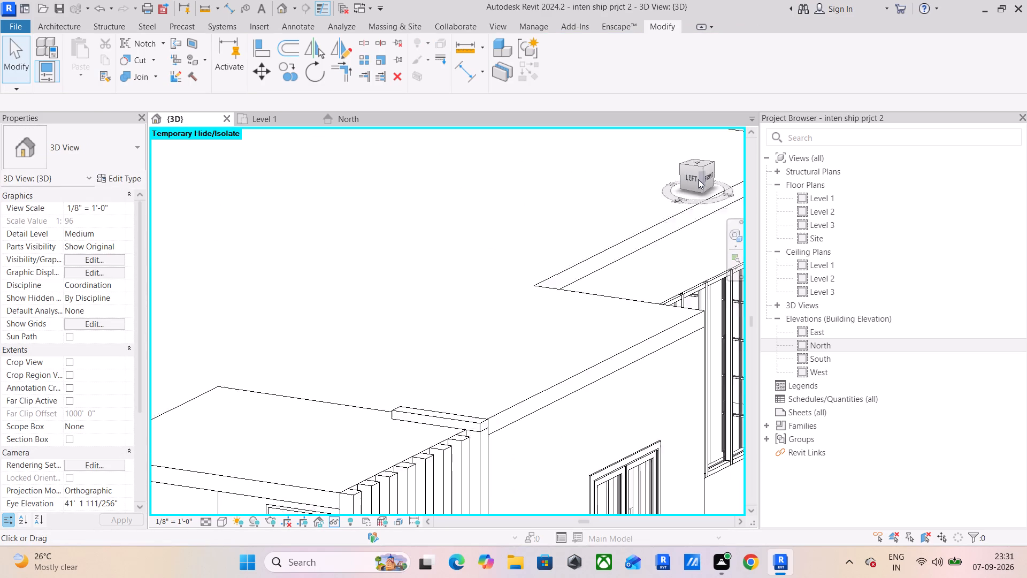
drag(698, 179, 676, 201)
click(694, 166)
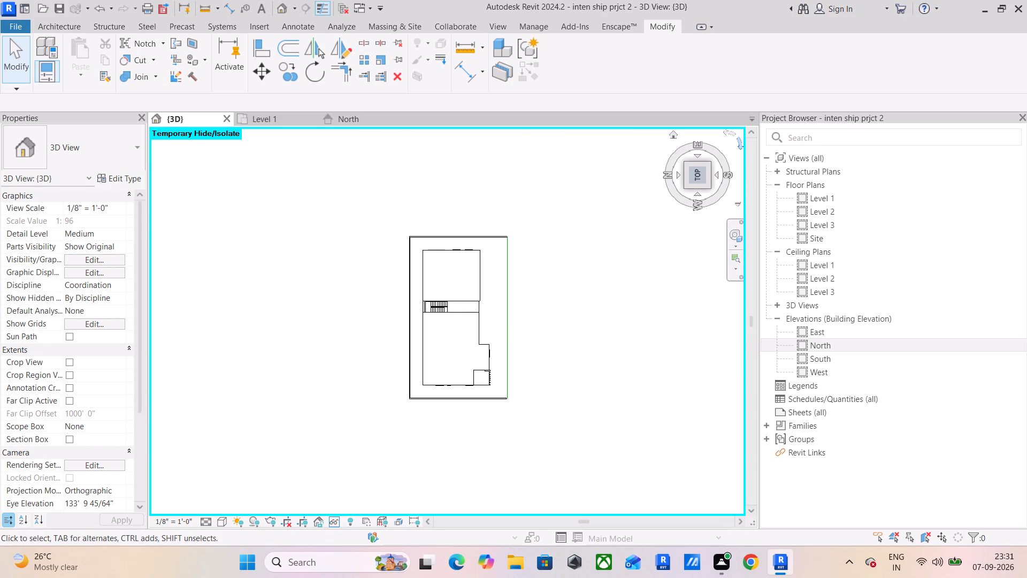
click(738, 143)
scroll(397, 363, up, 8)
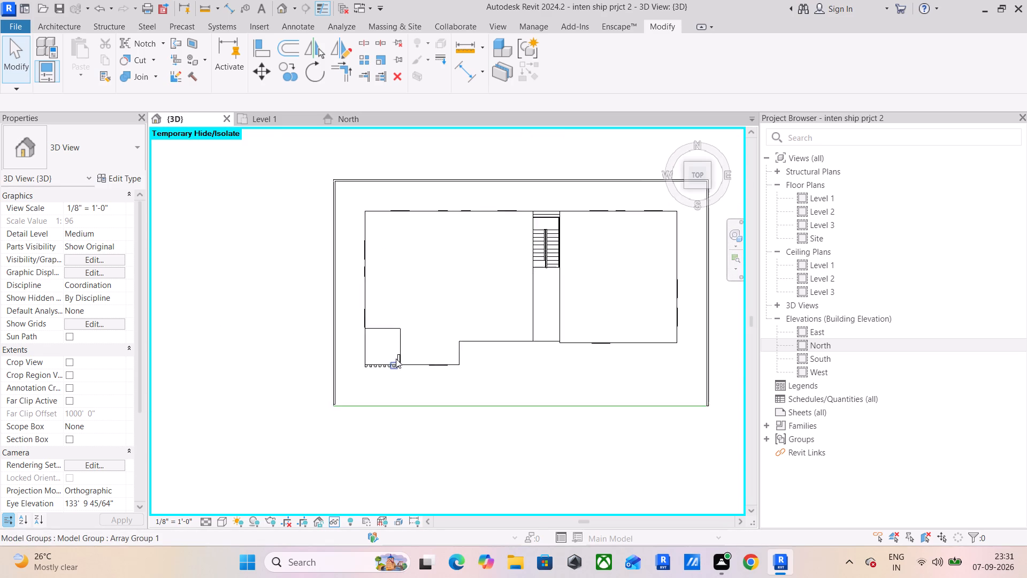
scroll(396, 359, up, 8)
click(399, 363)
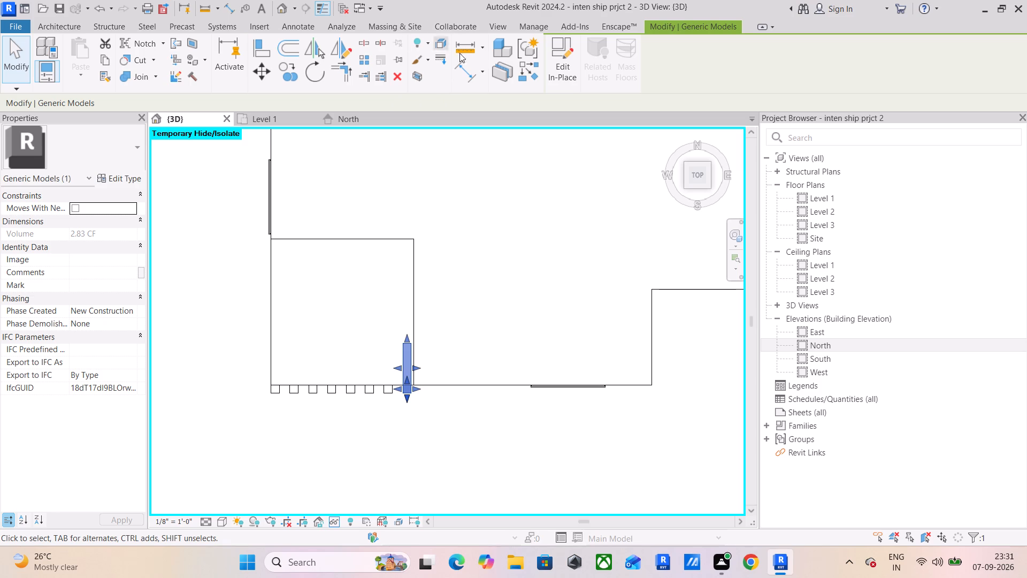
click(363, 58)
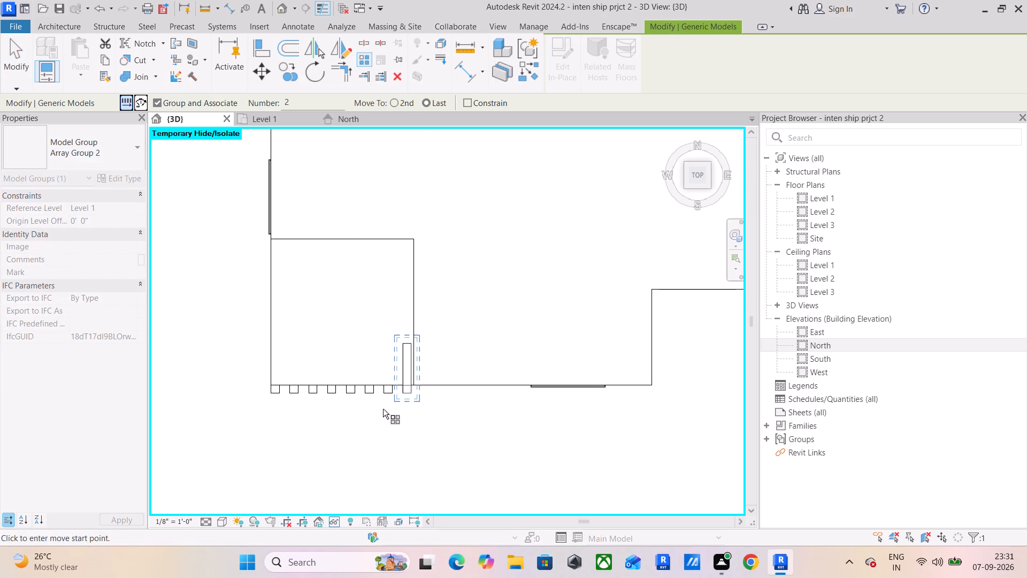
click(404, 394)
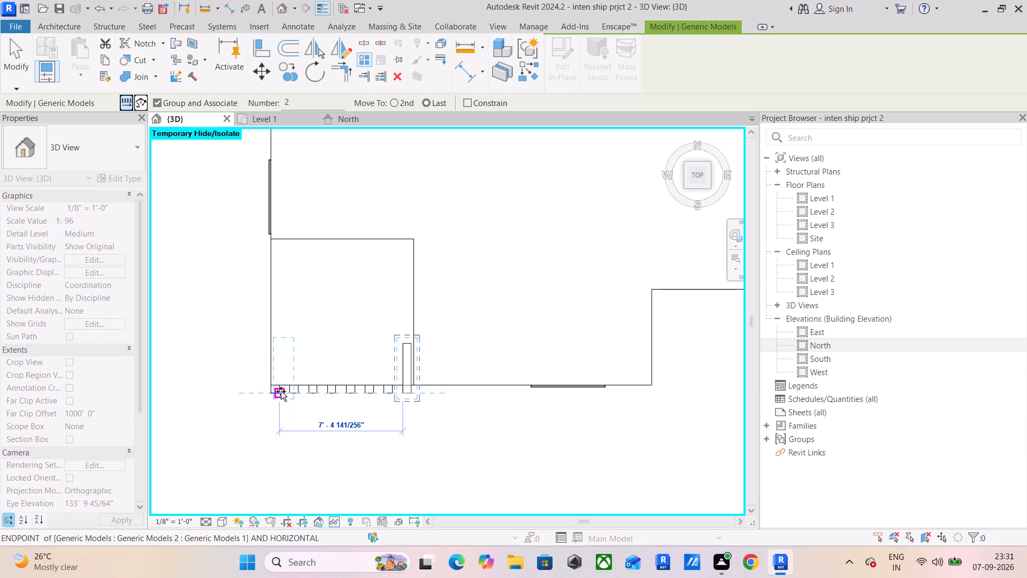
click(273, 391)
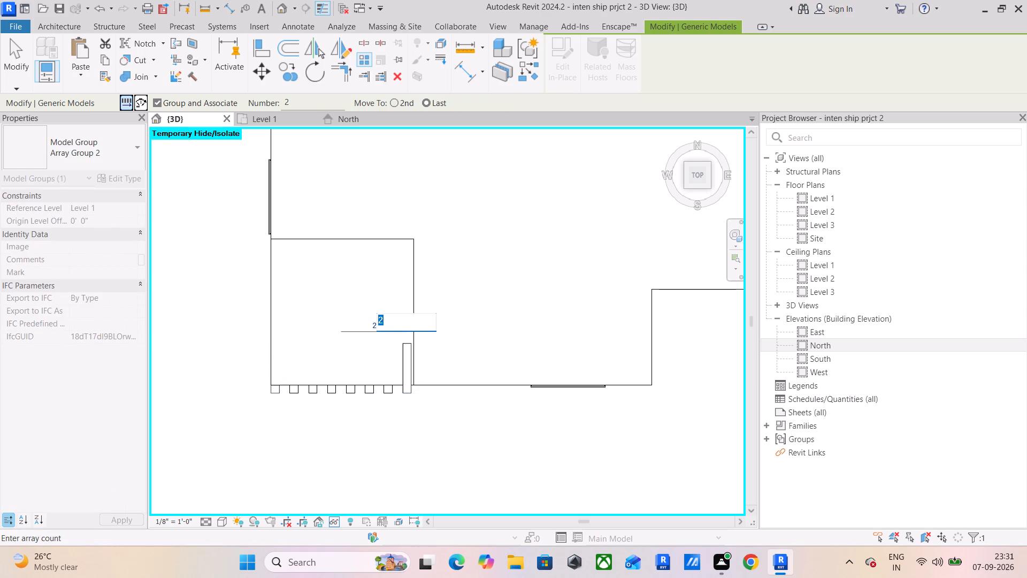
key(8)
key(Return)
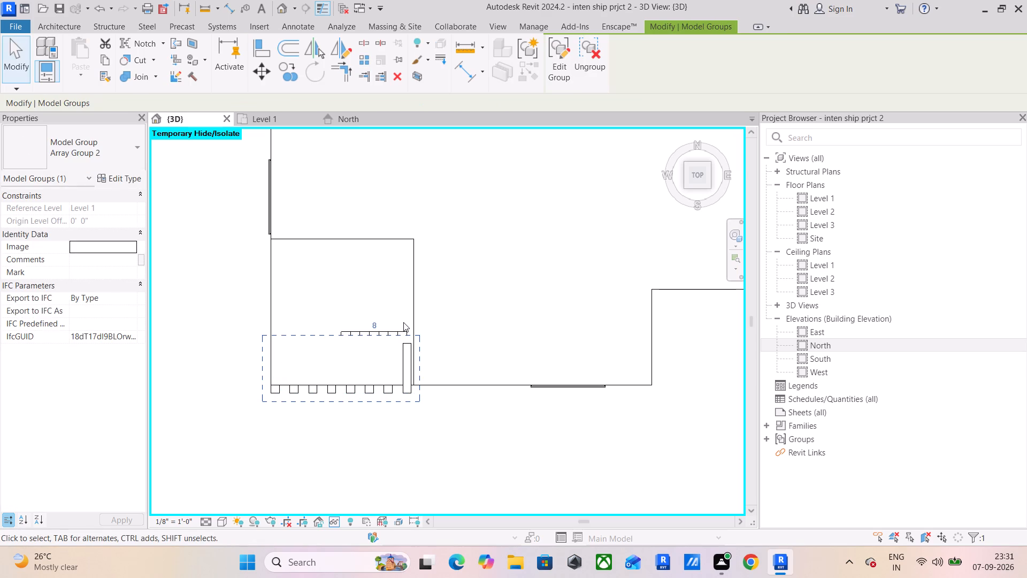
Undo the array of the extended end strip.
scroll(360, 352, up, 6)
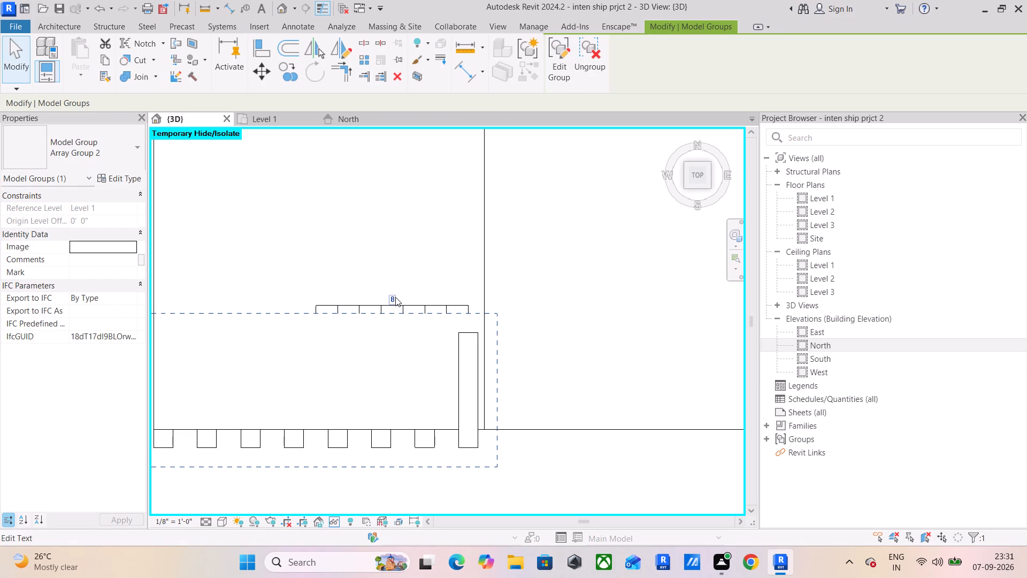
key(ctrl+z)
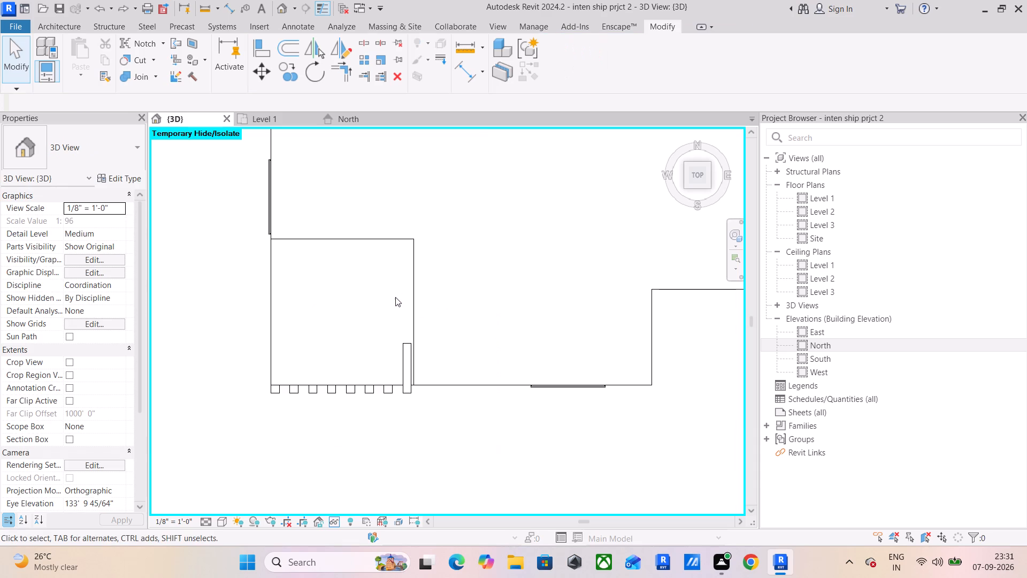
Array the extended end strip linearly from its extension's inner corner to the roof's west edge, about 7'-10 1/2" away, with a count of 8.
click(405, 343)
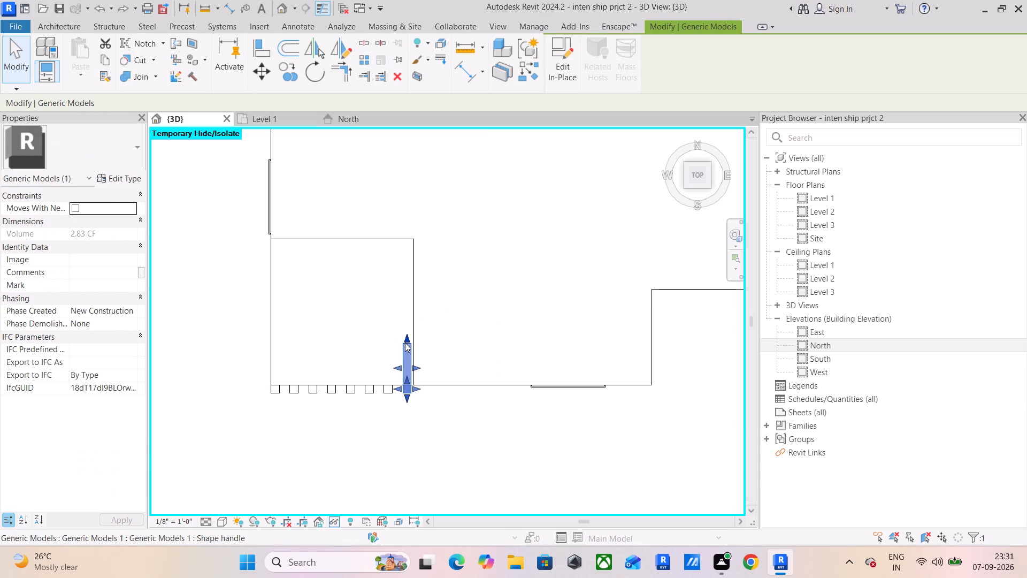
click(359, 58)
scroll(397, 408, up, 10)
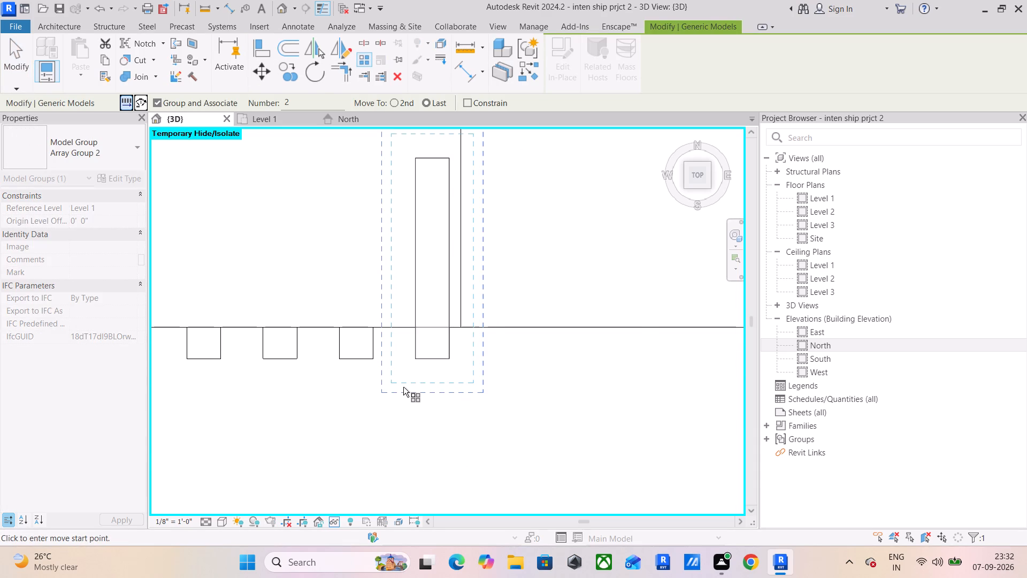
click(417, 162)
middle_drag(357, 174, 599, 136)
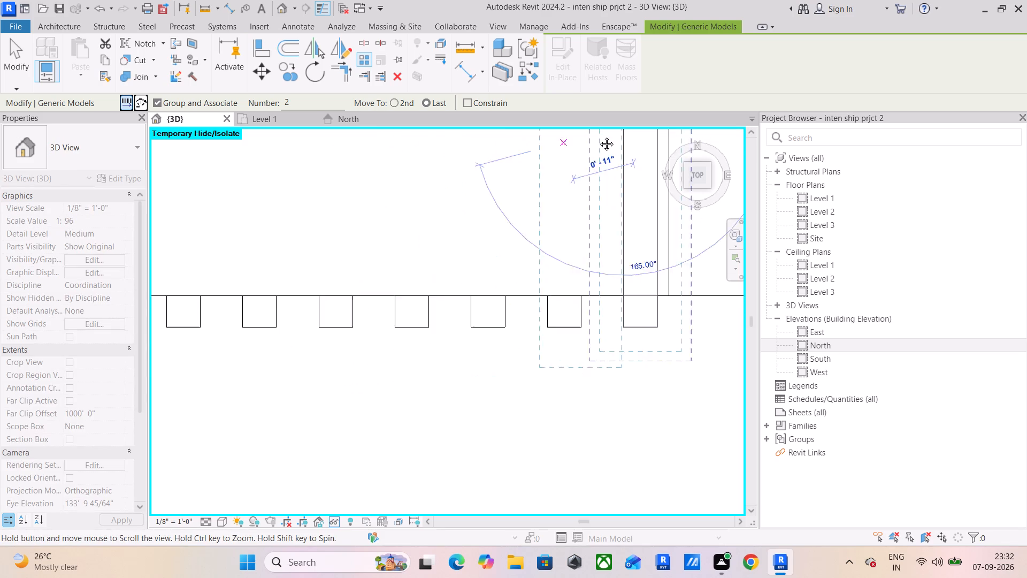
middle_drag(599, 136, 601, 136)
scroll(434, 140, down, 2)
middle_drag(440, 140, 636, 173)
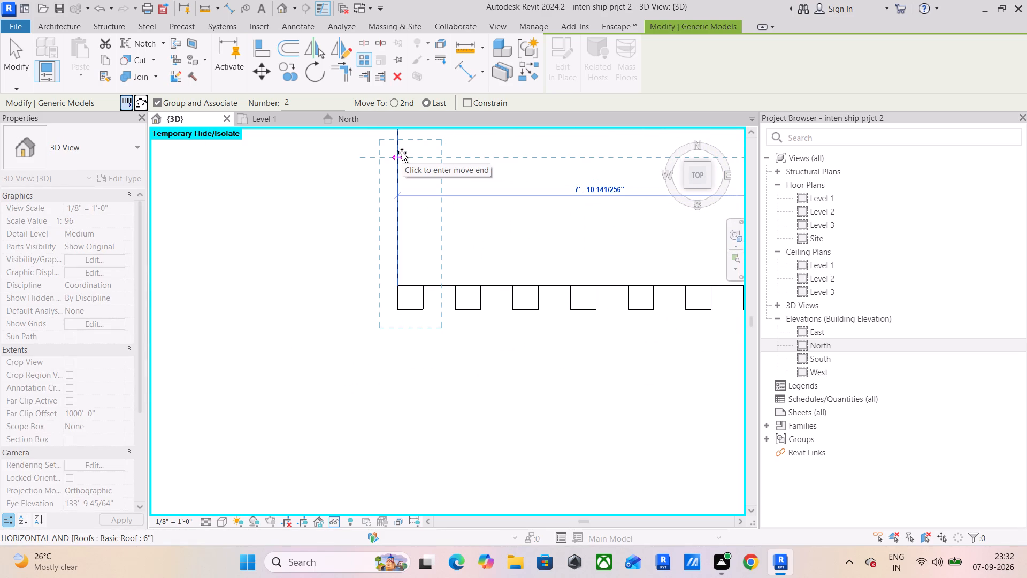
click(402, 153)
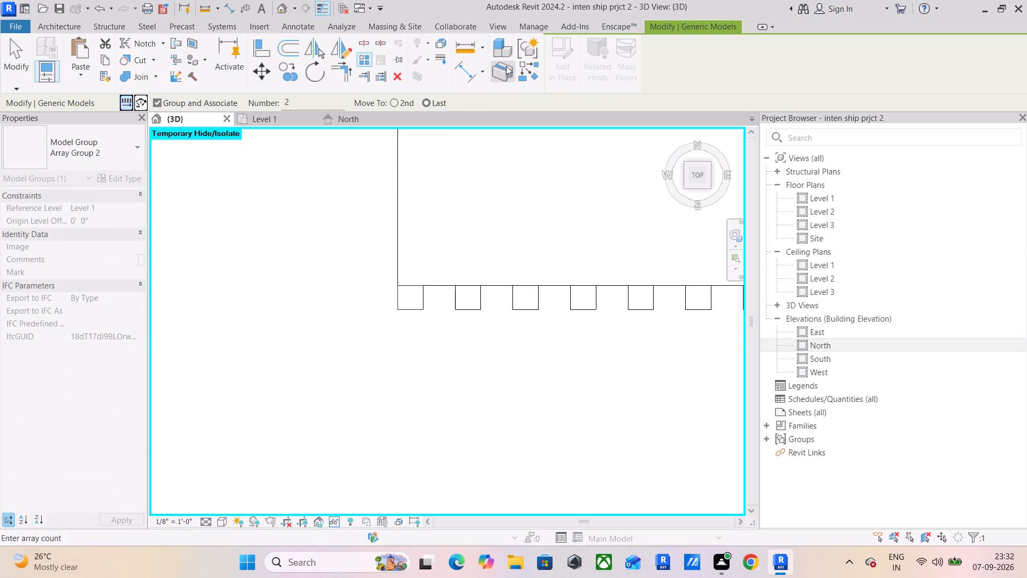
scroll(552, 177, down, 4)
middle_drag(553, 181, 466, 239)
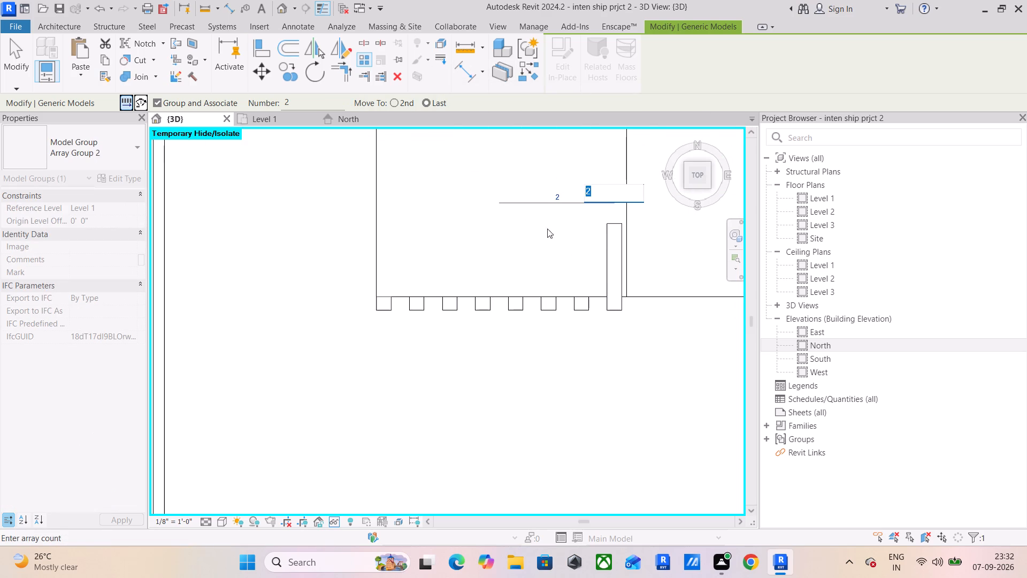
key(8)
key(Return)
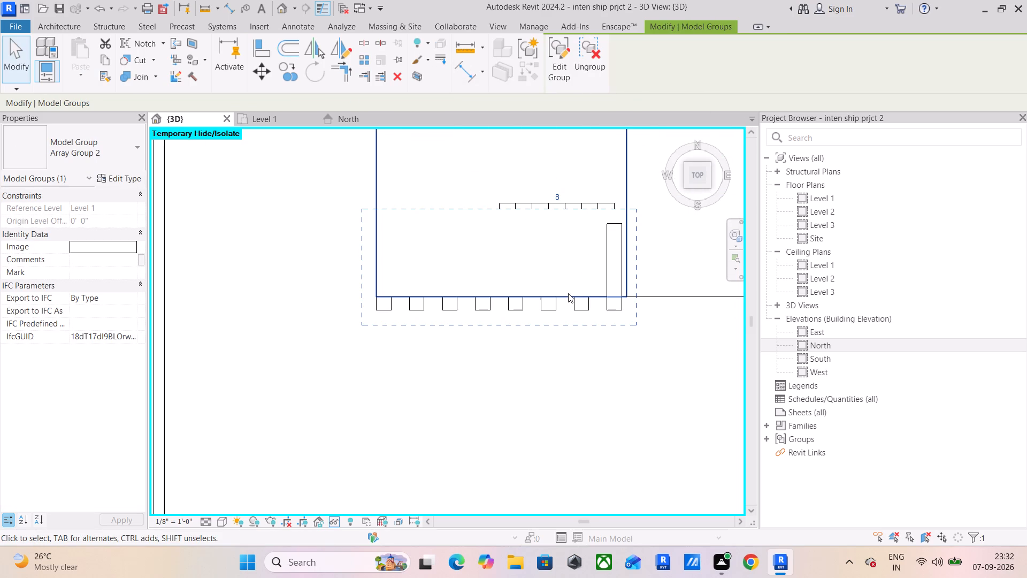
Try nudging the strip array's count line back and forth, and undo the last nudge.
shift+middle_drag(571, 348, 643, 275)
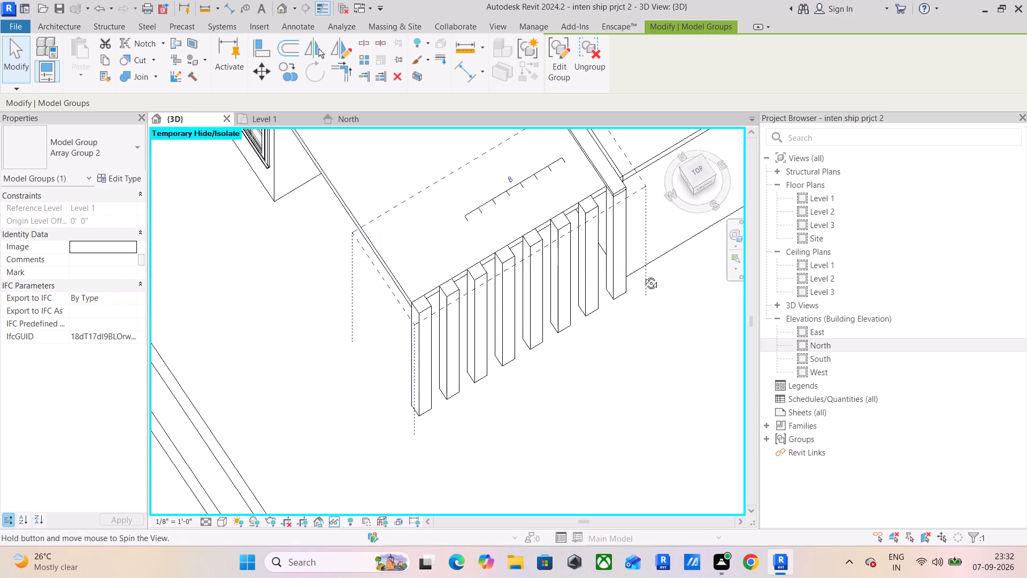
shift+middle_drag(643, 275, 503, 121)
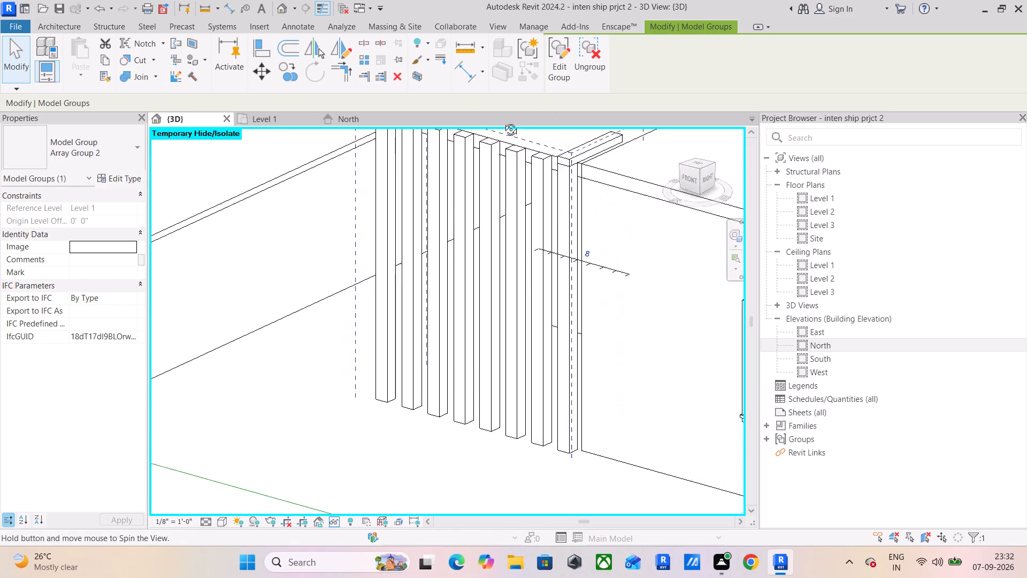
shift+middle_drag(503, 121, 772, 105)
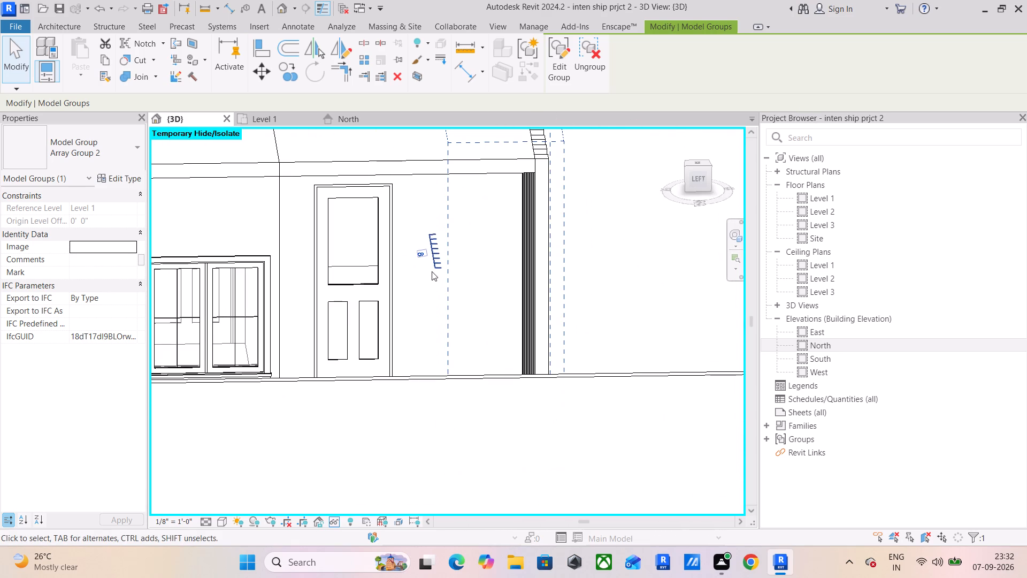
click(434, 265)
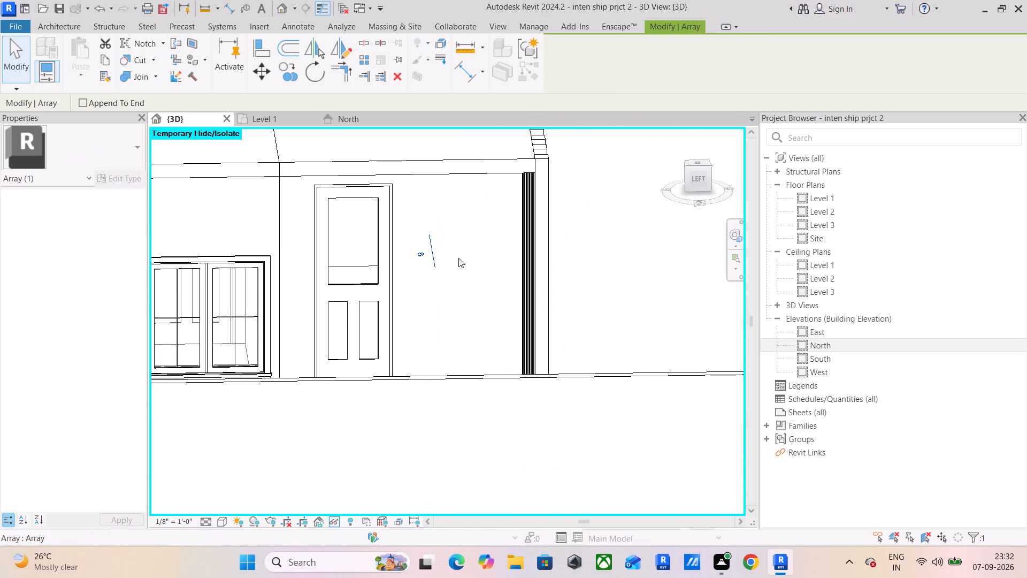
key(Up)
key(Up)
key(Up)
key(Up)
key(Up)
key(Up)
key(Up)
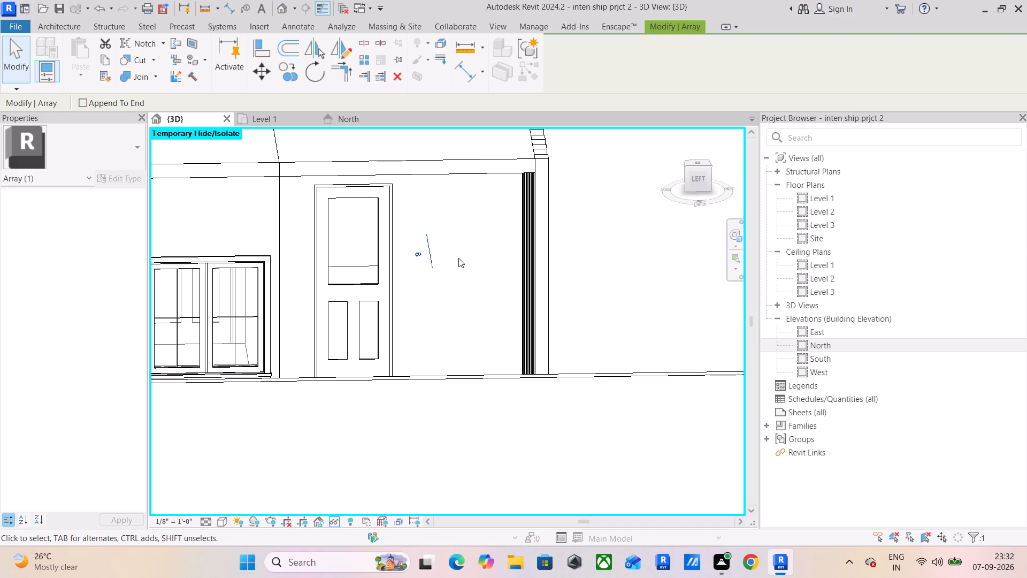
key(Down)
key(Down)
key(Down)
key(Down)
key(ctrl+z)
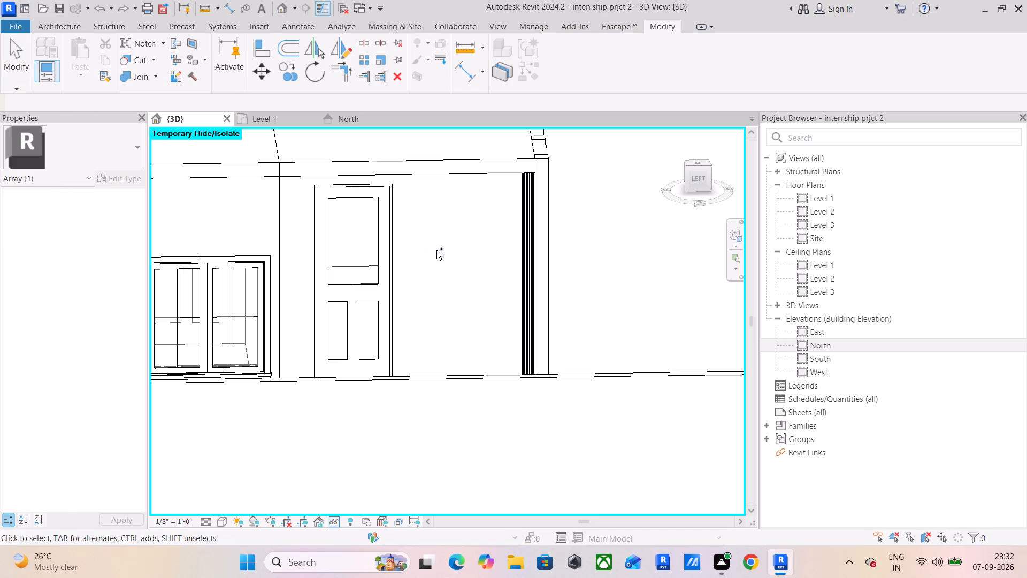
Delete the array group selected at the extended end strip's roof-level piece.
shift+middle_drag(615, 192, 502, 349)
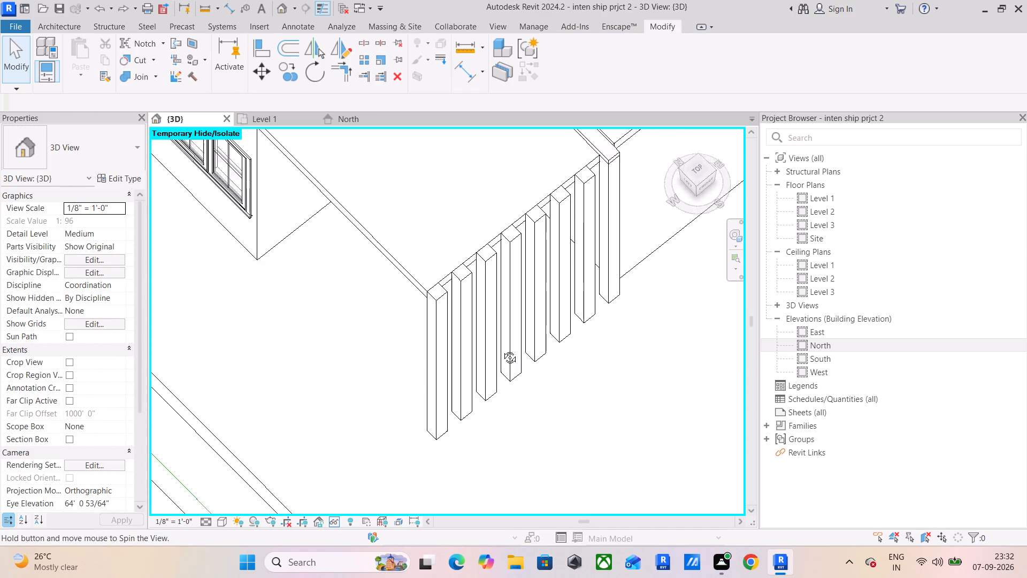
shift+middle_drag(502, 349, 426, 364)
shift+middle_drag(629, 272, 675, 131)
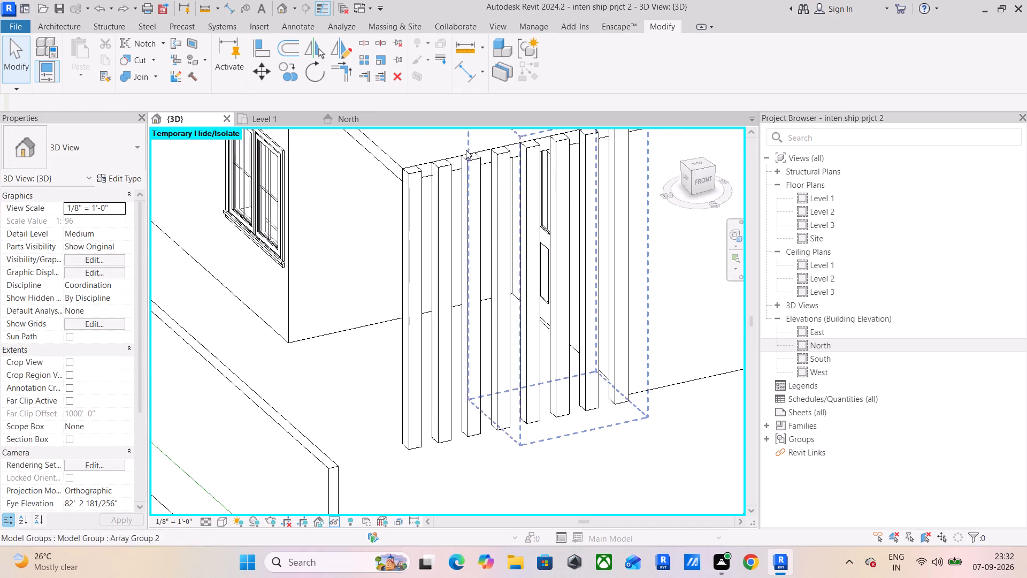
middle_drag(466, 157, 576, 325)
shift+middle_drag(587, 315, 592, 252)
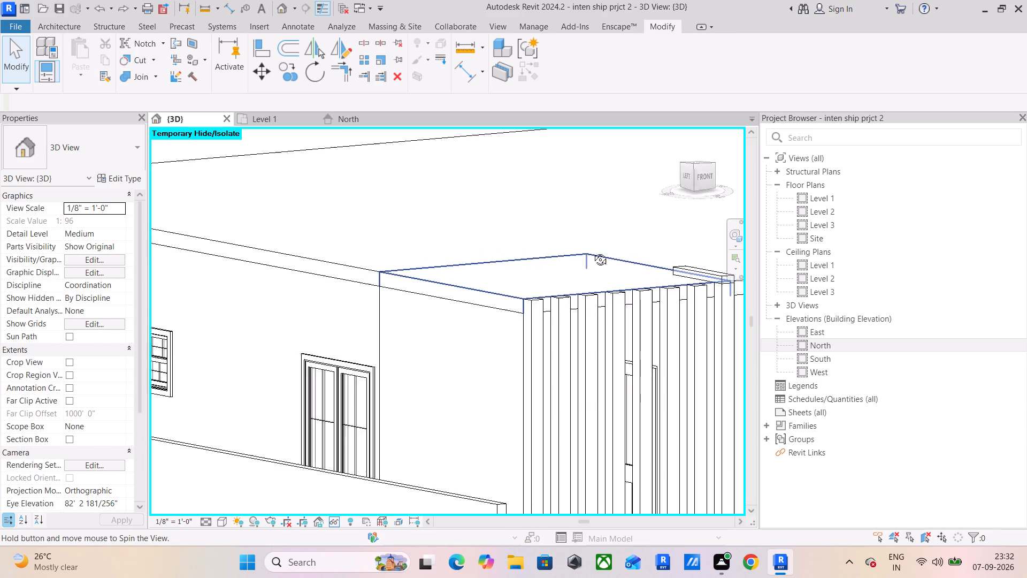
shift+middle_drag(592, 252, 534, 241)
middle_drag(533, 246, 373, 221)
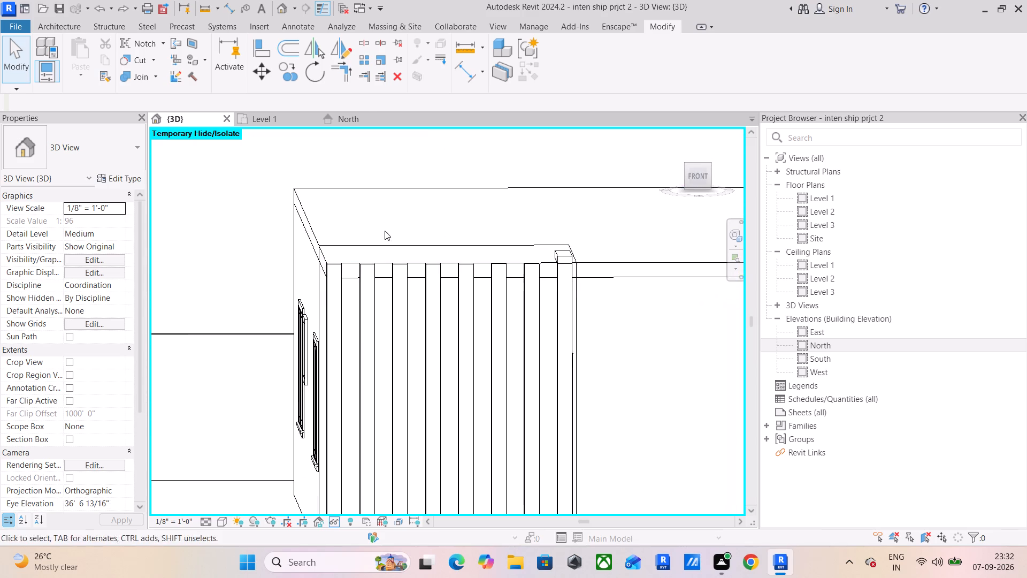
click(562, 254)
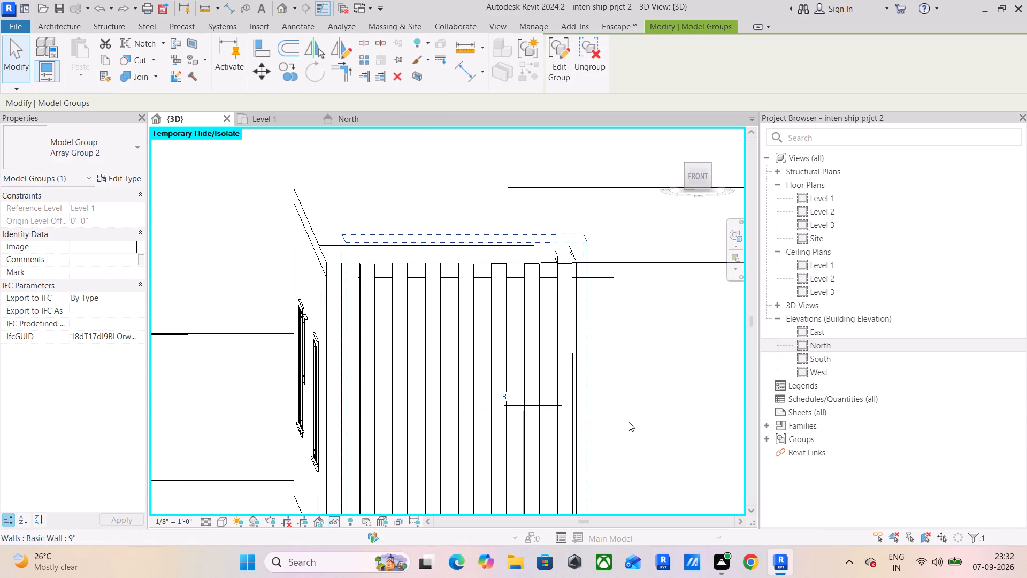
key(Delete)
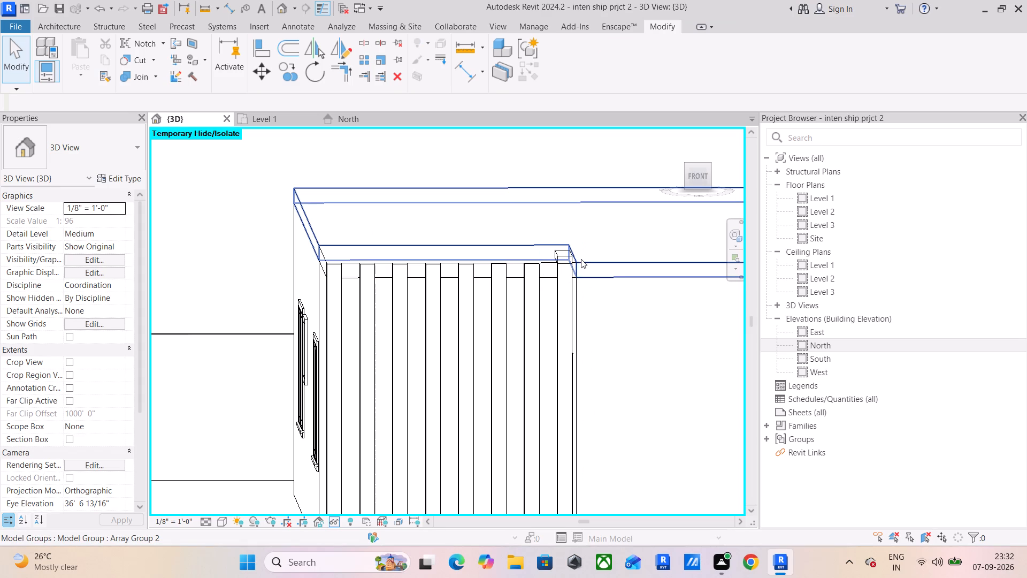
Ungroup the array group at the extended end strip.
shift+middle_drag(576, 273, 557, 359)
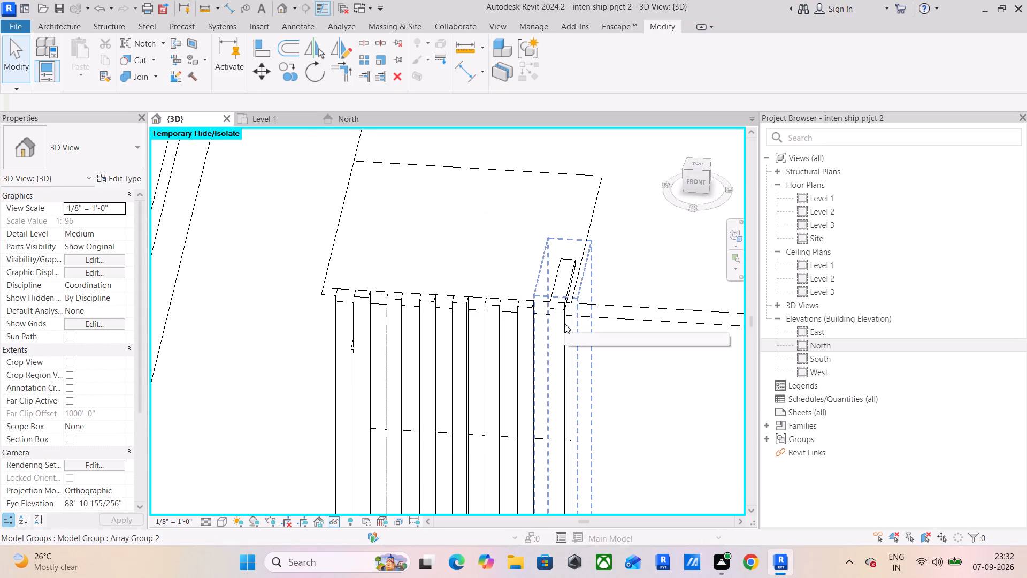
shift+middle_drag(587, 346, 714, 292)
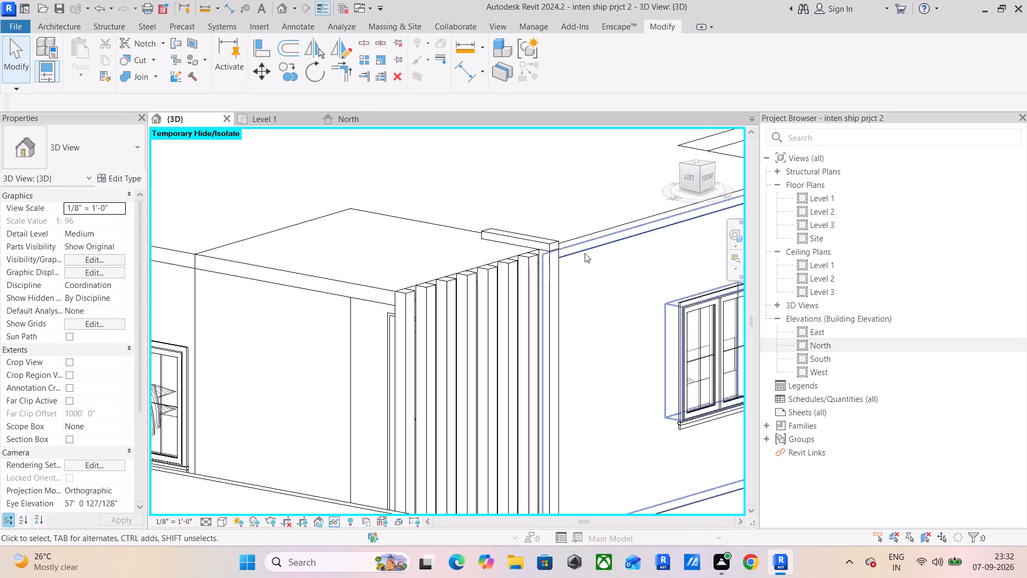
click(547, 244)
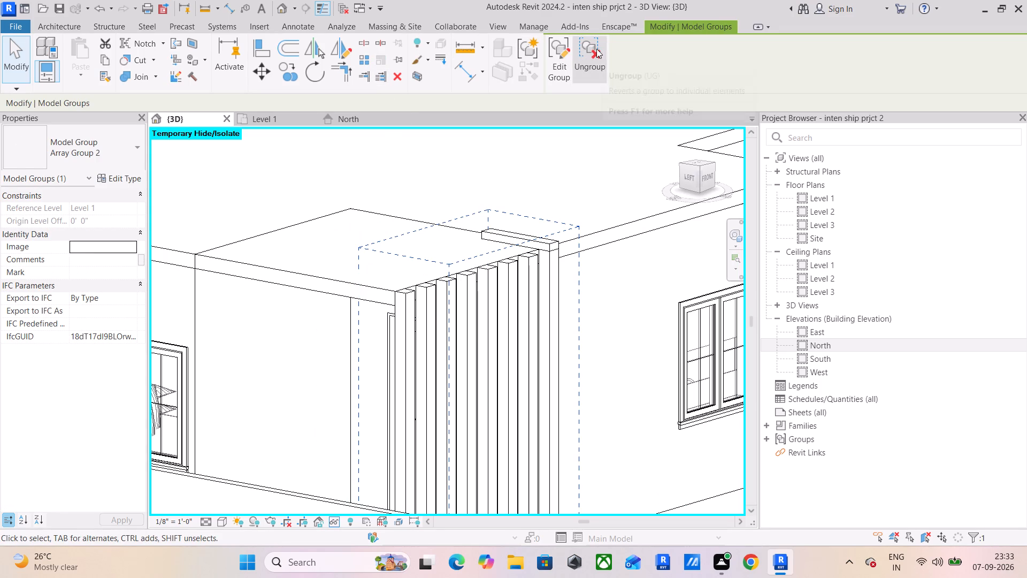
click(596, 49)
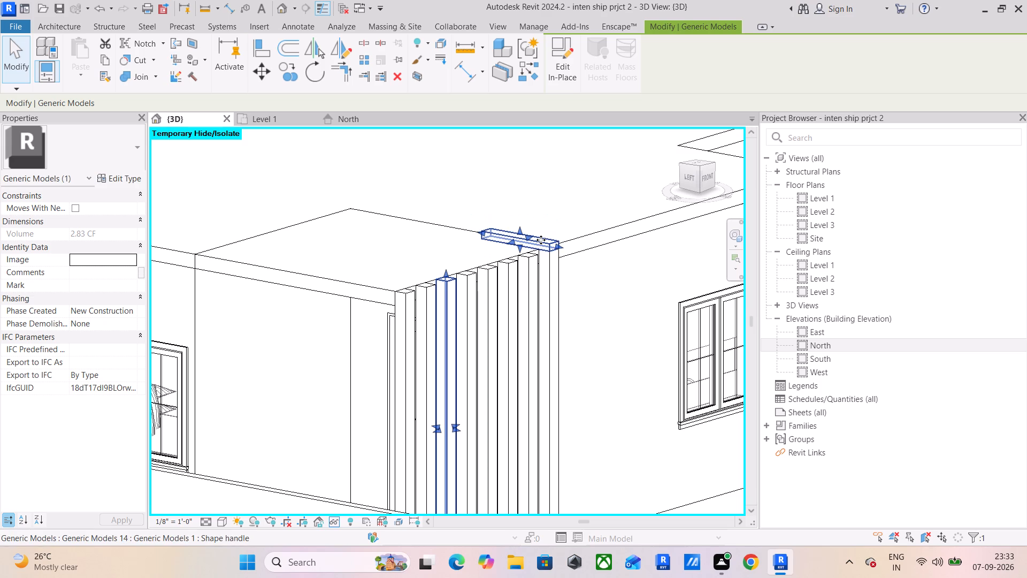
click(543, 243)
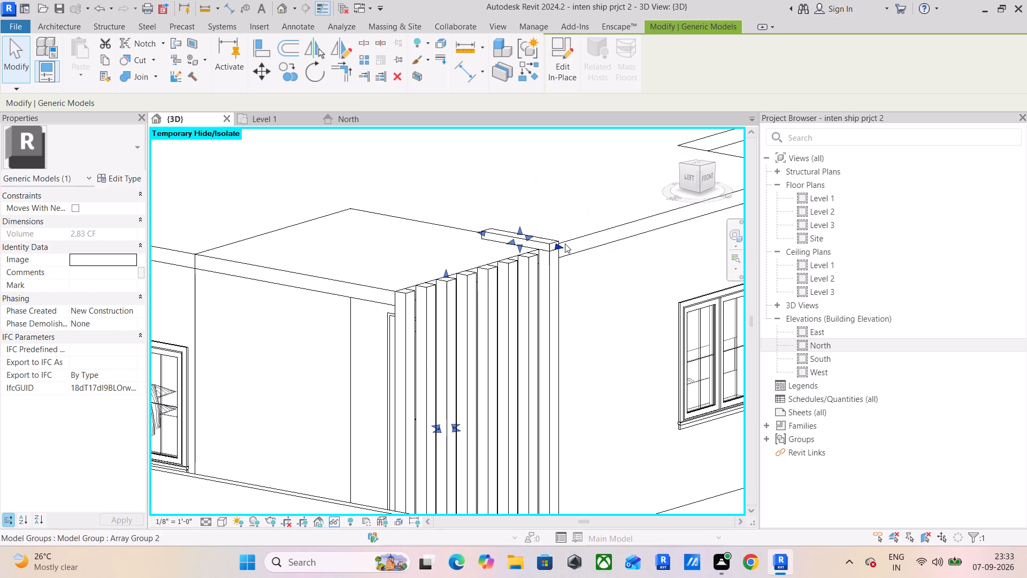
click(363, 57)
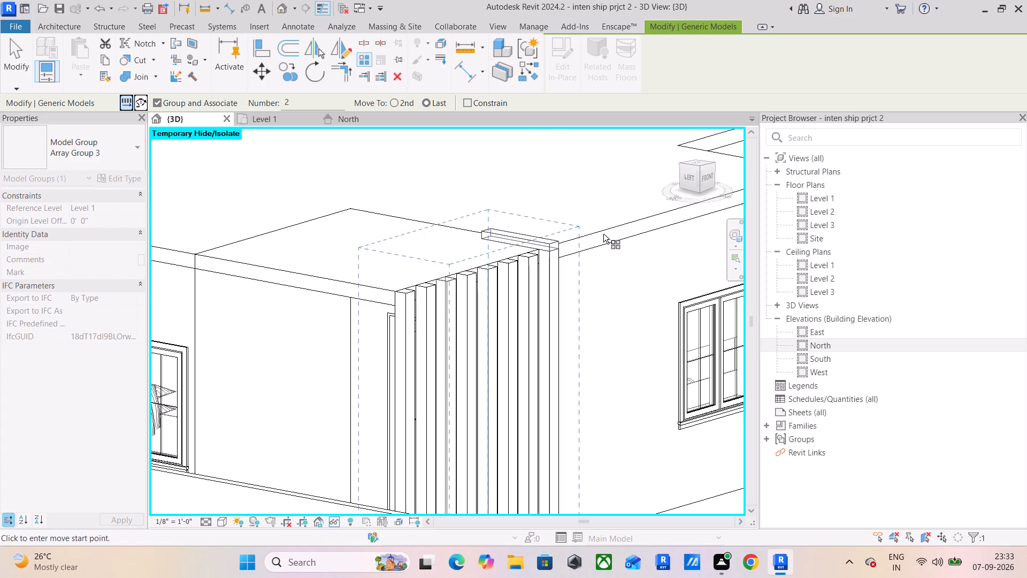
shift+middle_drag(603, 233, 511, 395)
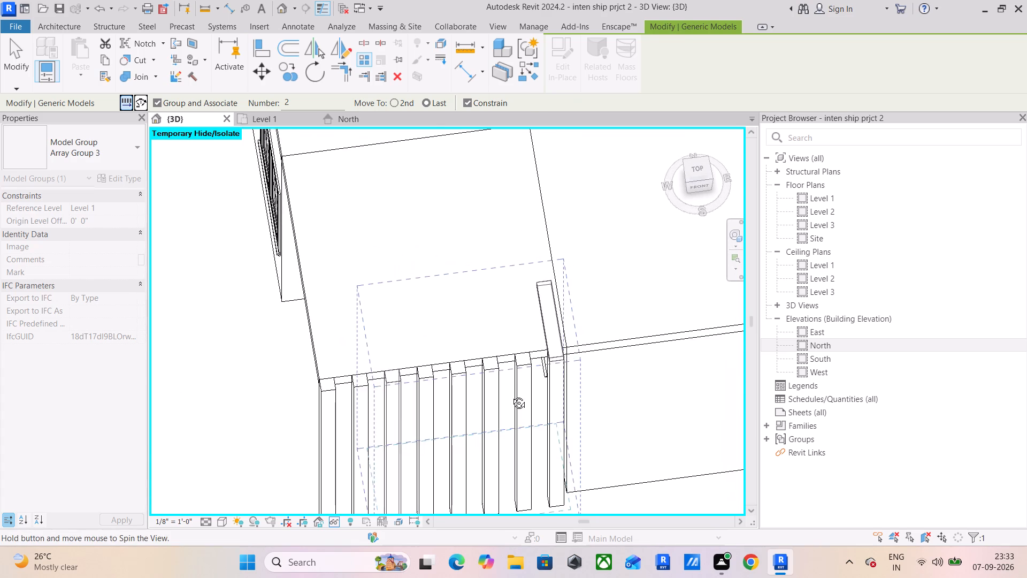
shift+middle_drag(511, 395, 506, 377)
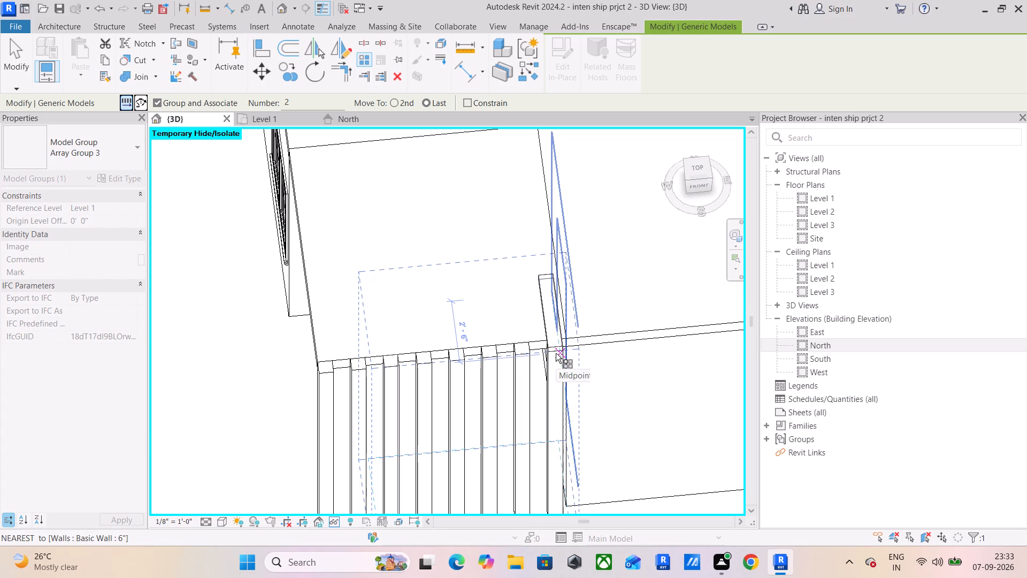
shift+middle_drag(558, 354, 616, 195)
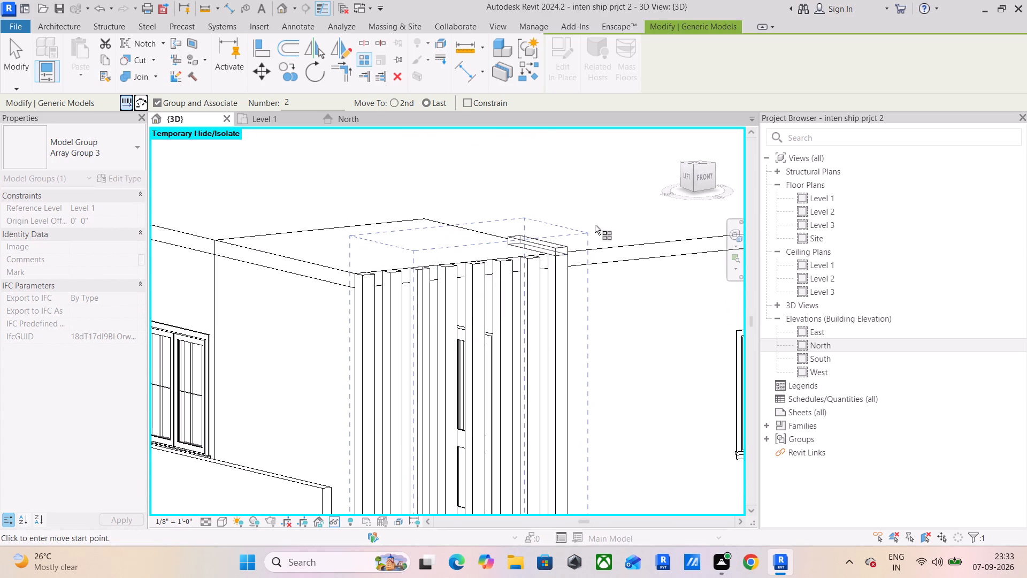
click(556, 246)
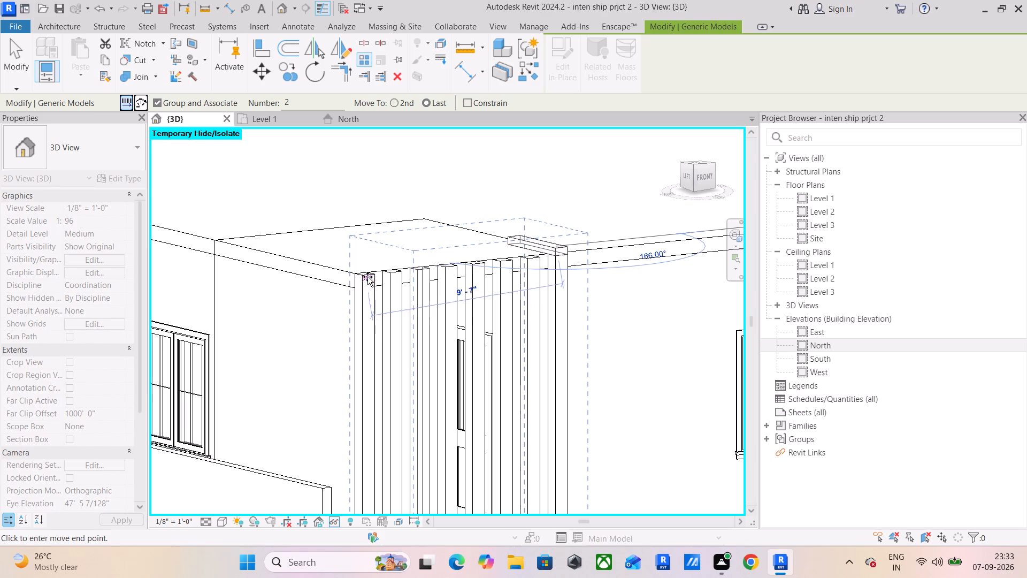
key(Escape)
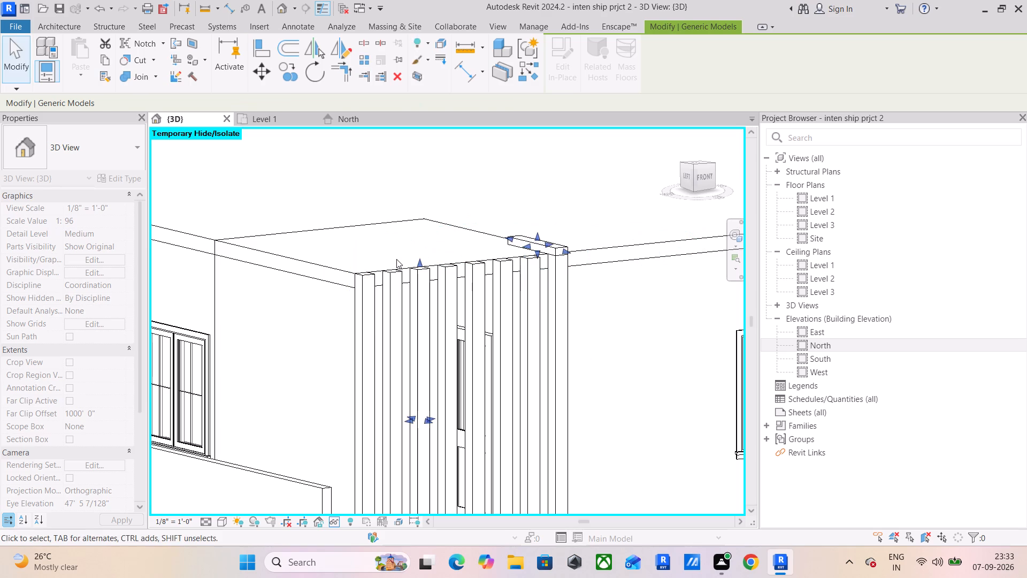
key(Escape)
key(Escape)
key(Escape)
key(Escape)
Ungroup another array group at the extended end strip.
click(553, 247)
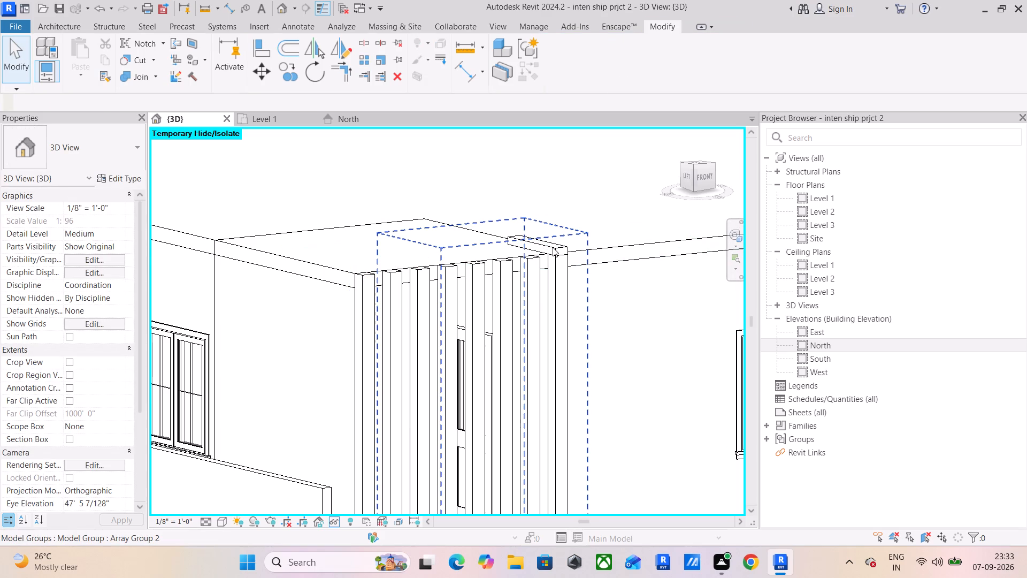
click(598, 72)
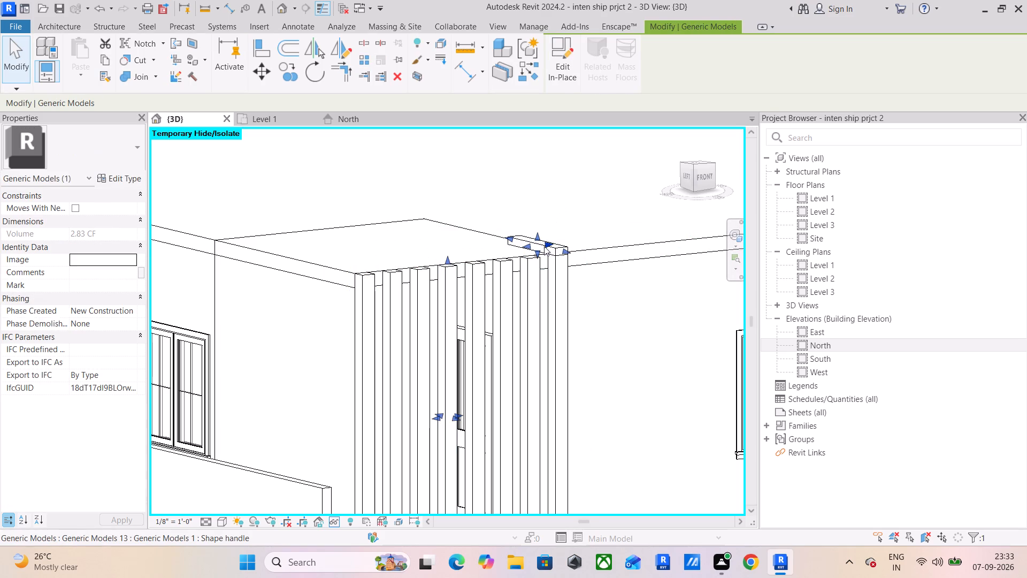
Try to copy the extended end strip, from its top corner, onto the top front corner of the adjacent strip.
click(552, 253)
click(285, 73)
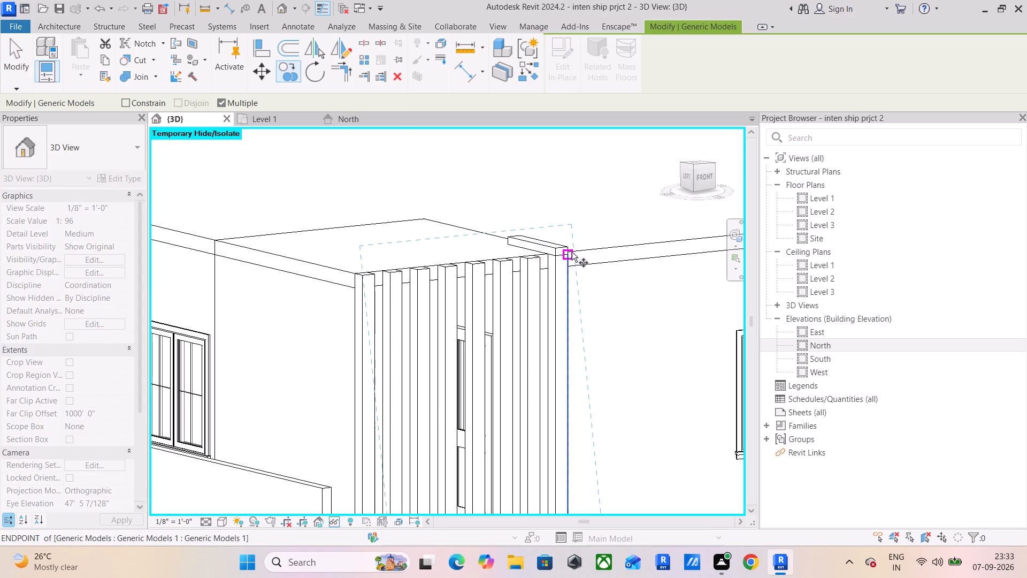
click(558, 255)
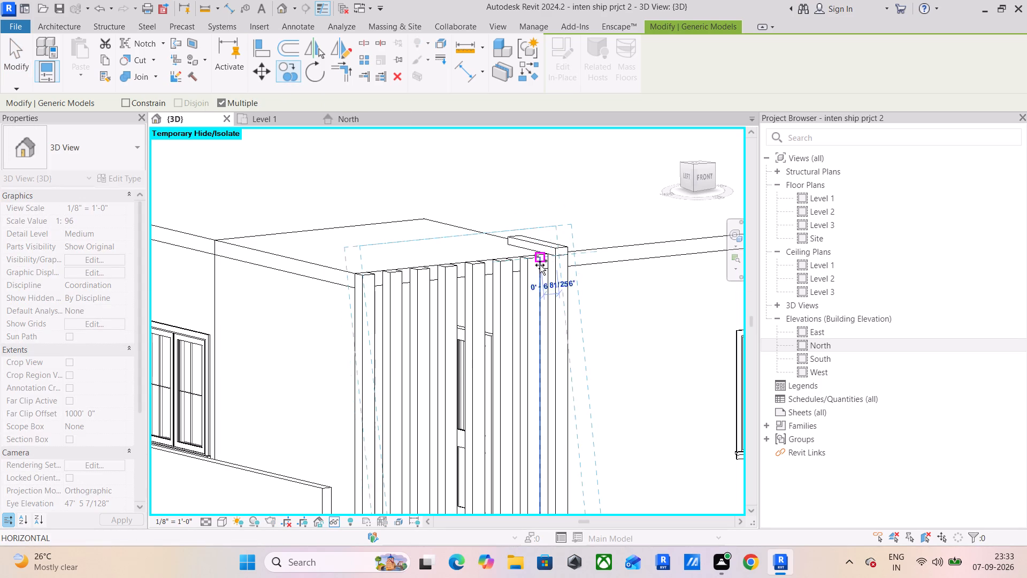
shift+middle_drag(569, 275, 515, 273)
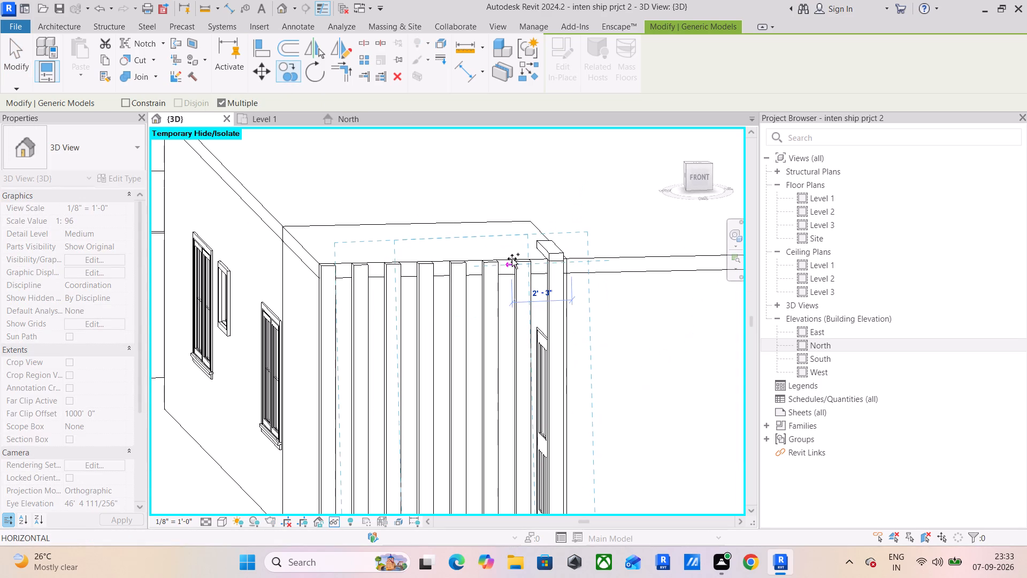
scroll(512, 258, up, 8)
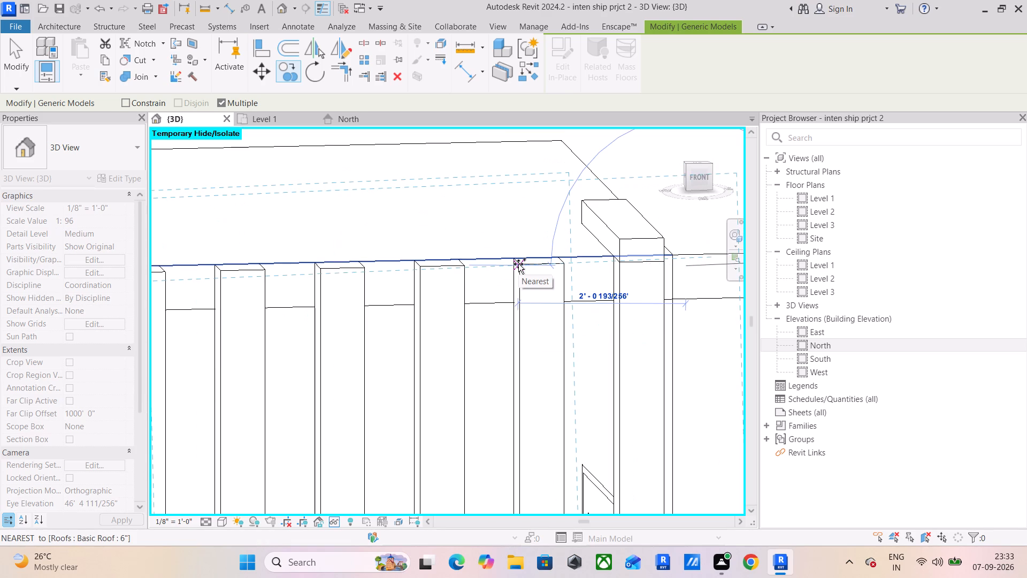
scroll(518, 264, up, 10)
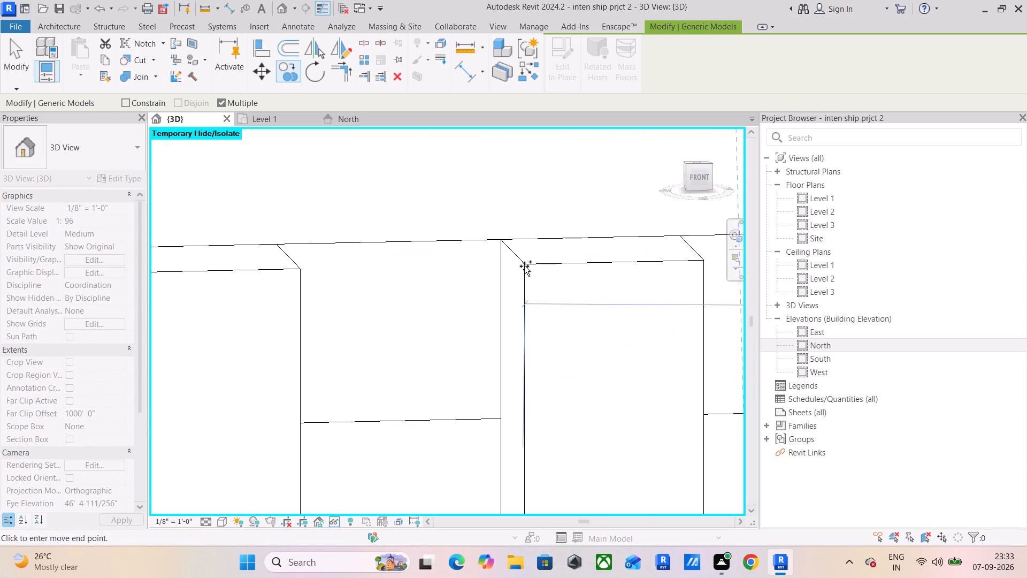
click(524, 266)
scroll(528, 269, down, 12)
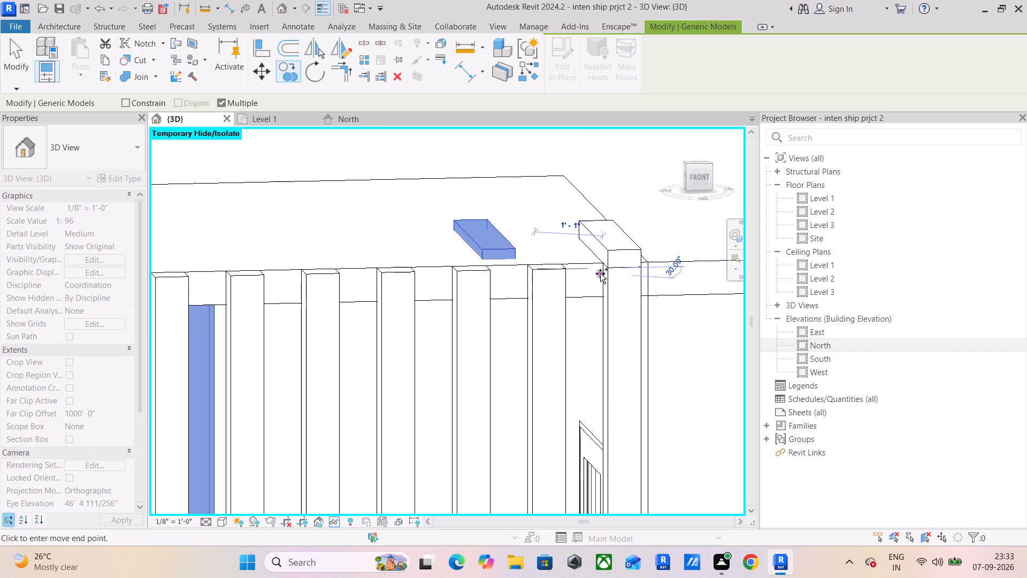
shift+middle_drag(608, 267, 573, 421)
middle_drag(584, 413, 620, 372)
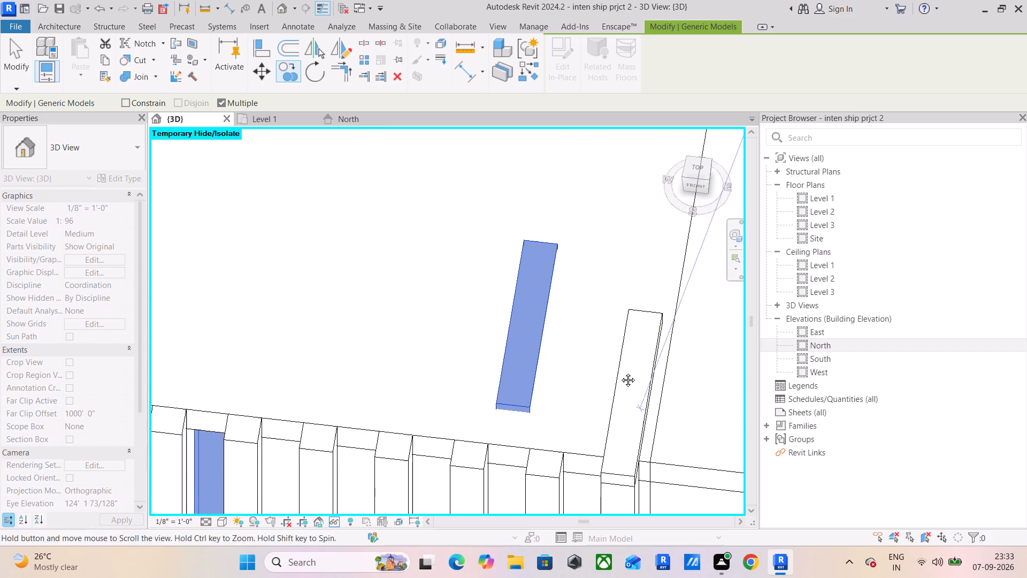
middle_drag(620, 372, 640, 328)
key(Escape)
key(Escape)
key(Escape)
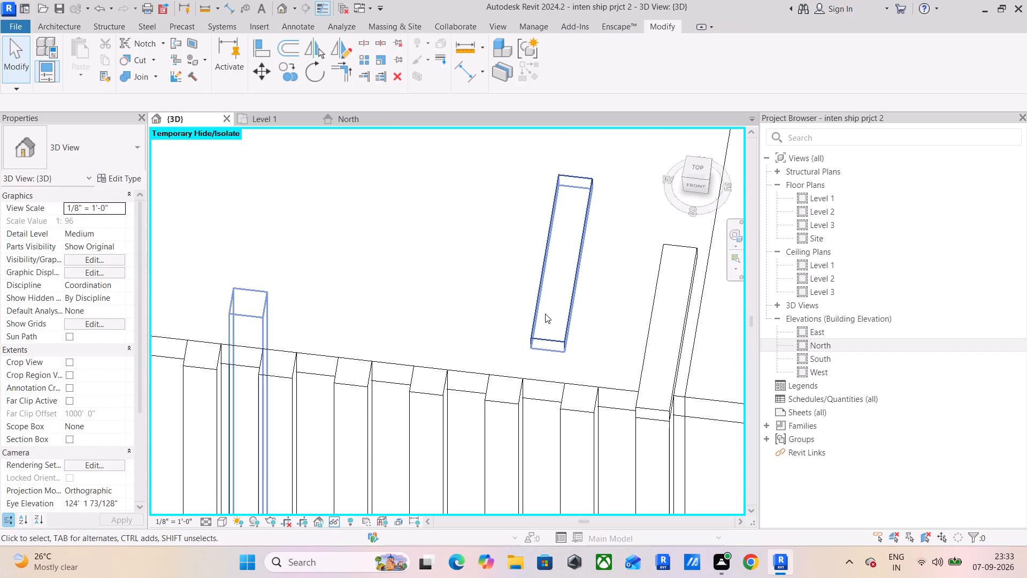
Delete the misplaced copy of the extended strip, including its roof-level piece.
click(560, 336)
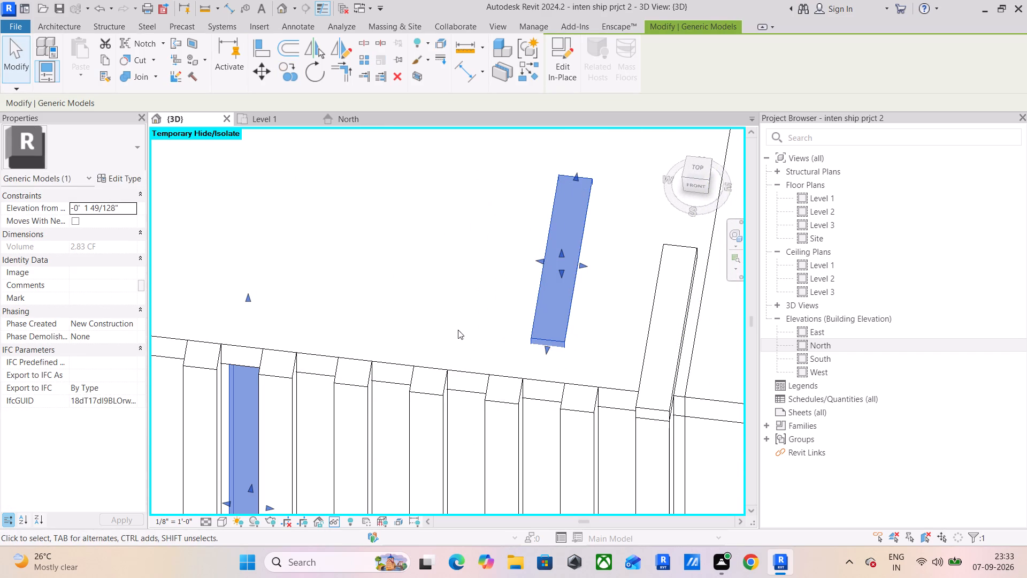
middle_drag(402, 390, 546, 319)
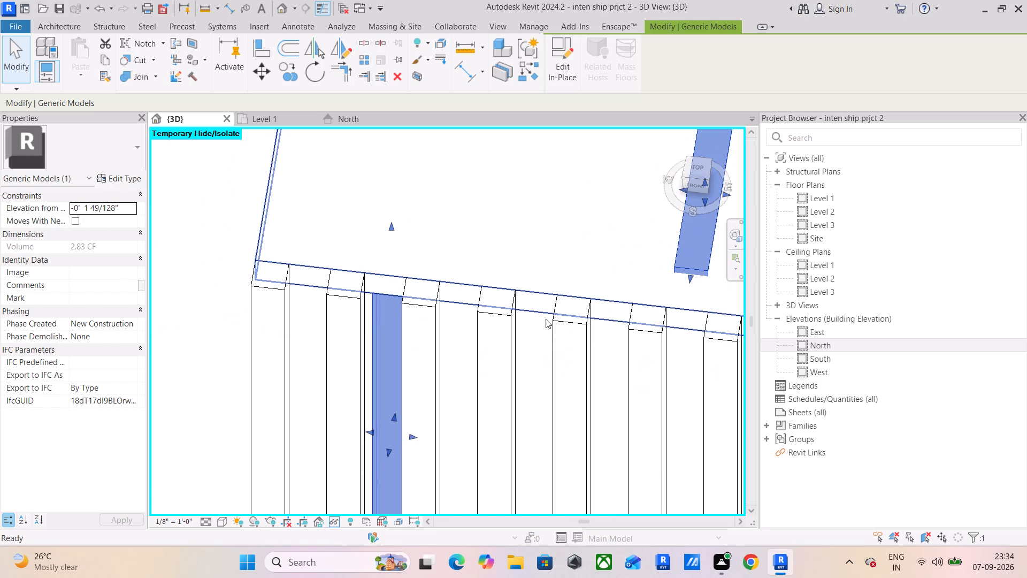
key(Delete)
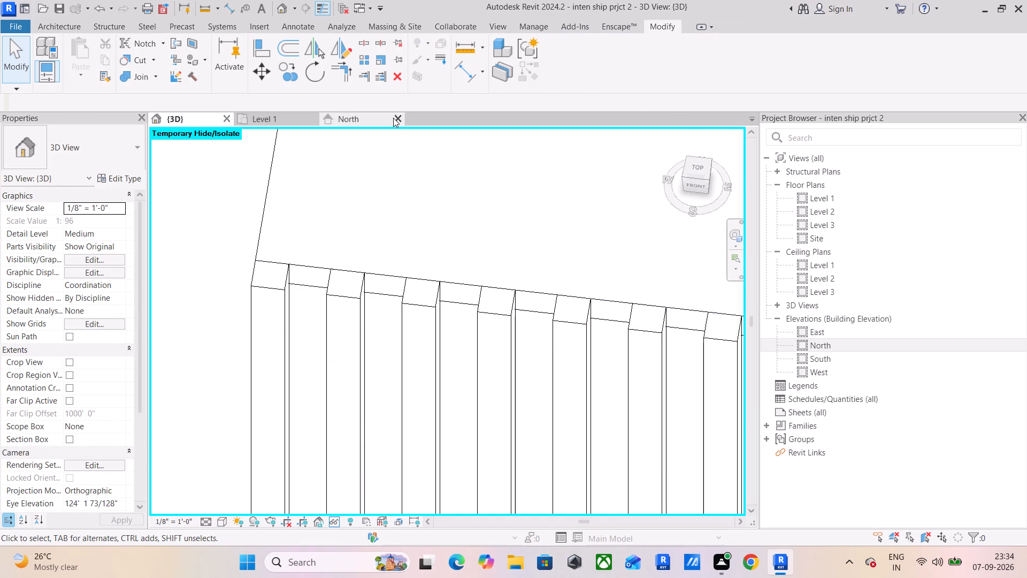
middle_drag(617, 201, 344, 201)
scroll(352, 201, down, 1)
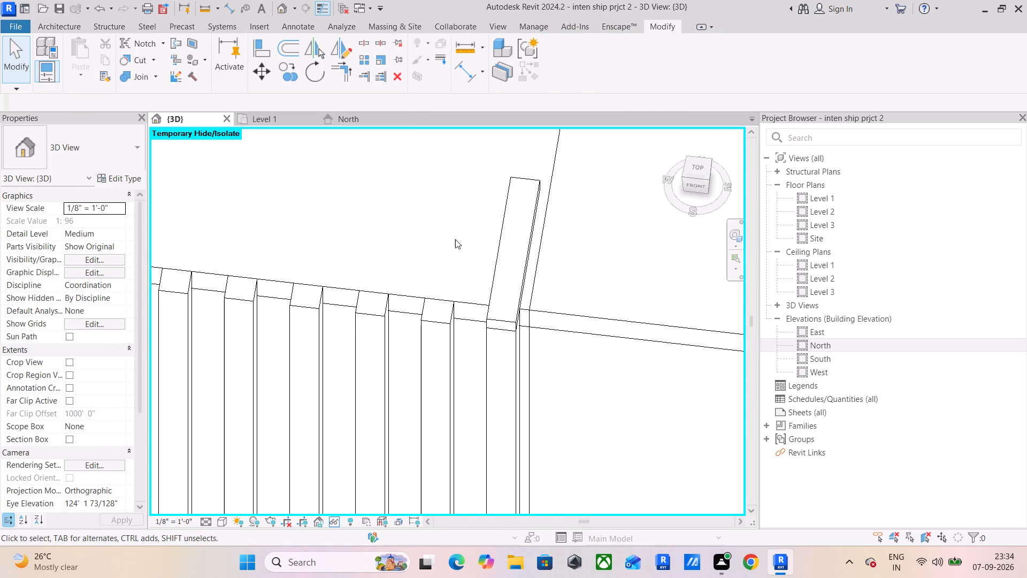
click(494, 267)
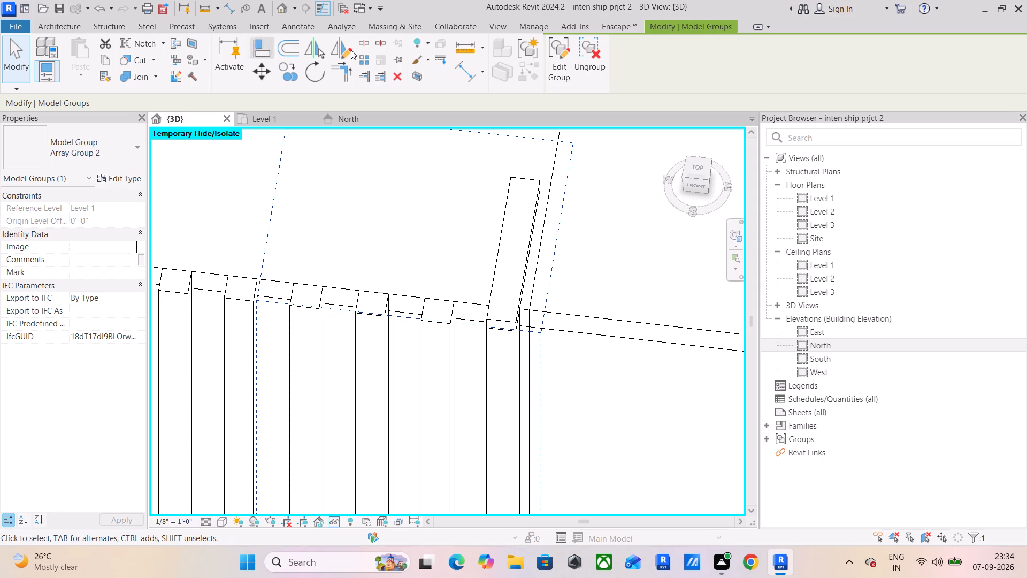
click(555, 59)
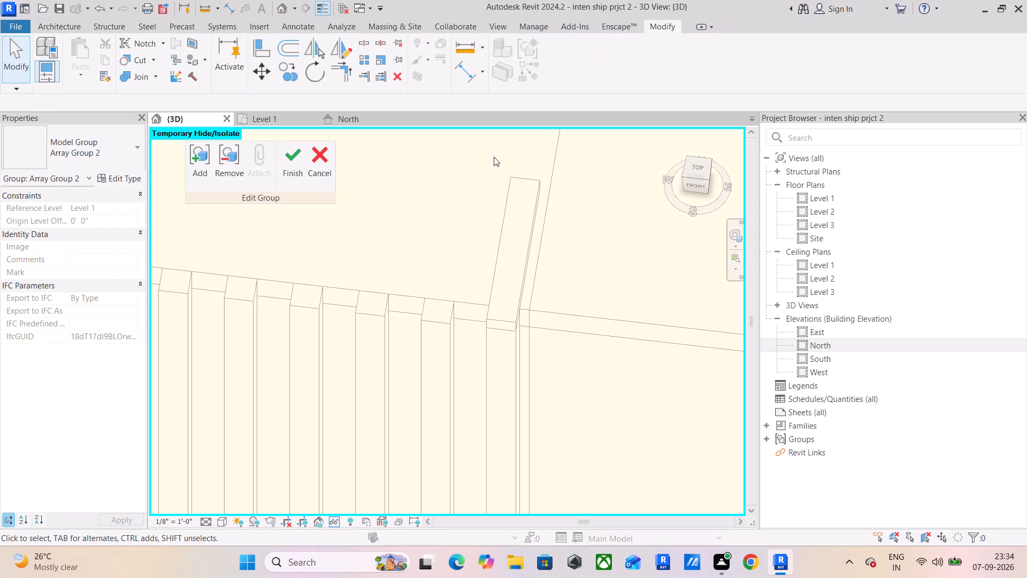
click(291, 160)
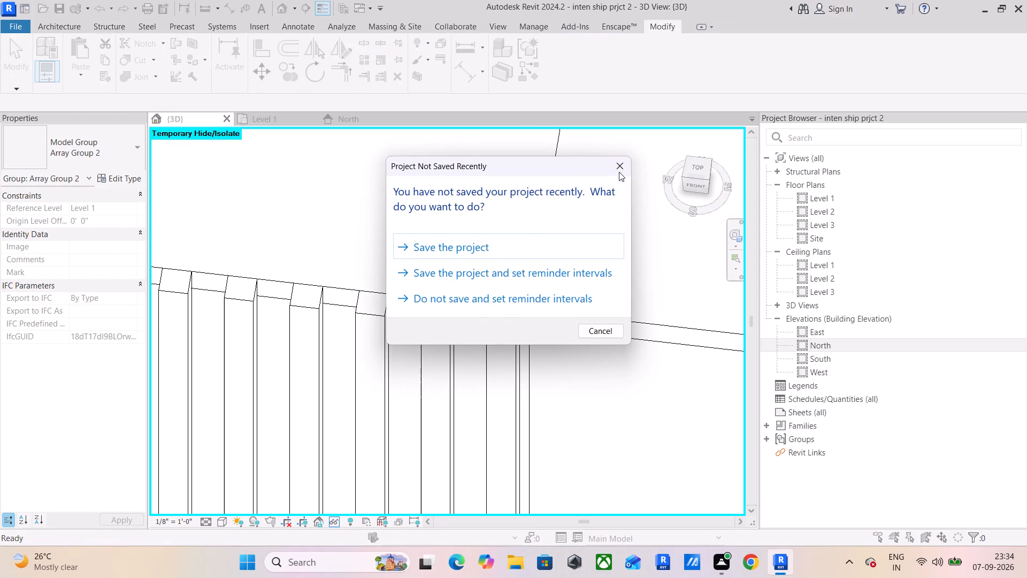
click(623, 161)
Ungroup the remaining array group at the extended end strip.
click(499, 252)
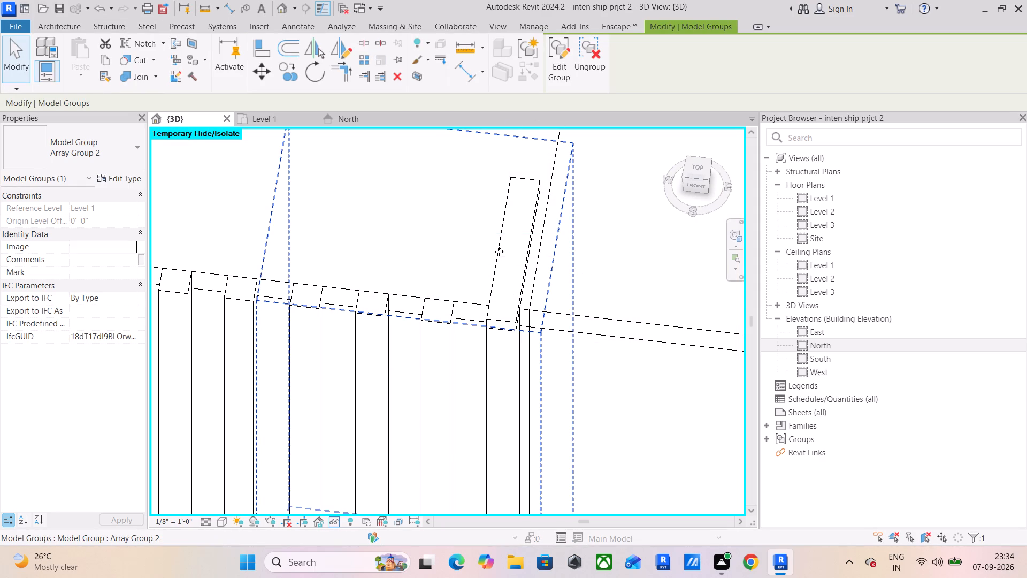
click(581, 52)
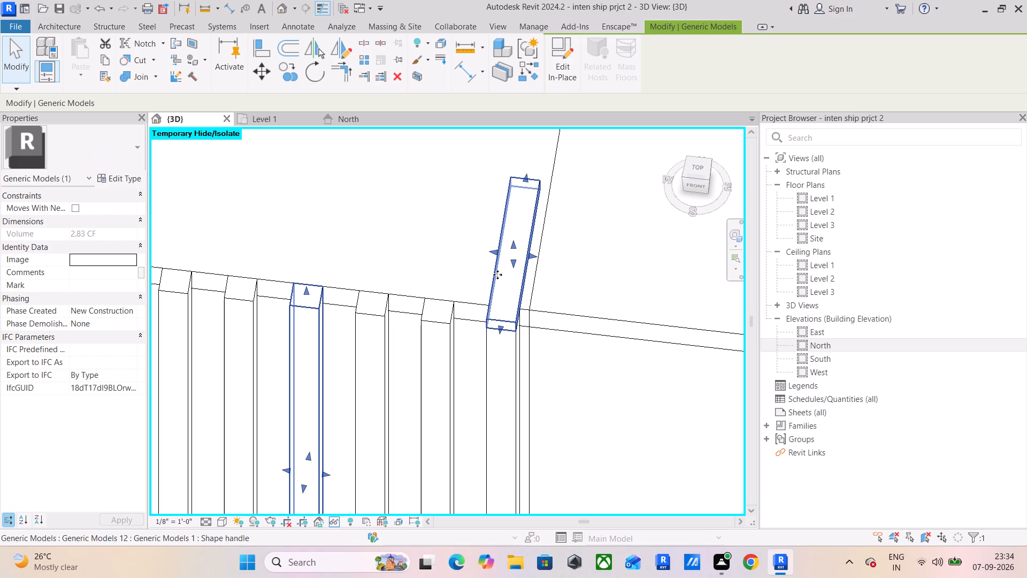
Edit the extended end strip's model in place and set its work plane by picking the flat roof's surface.
click(495, 282)
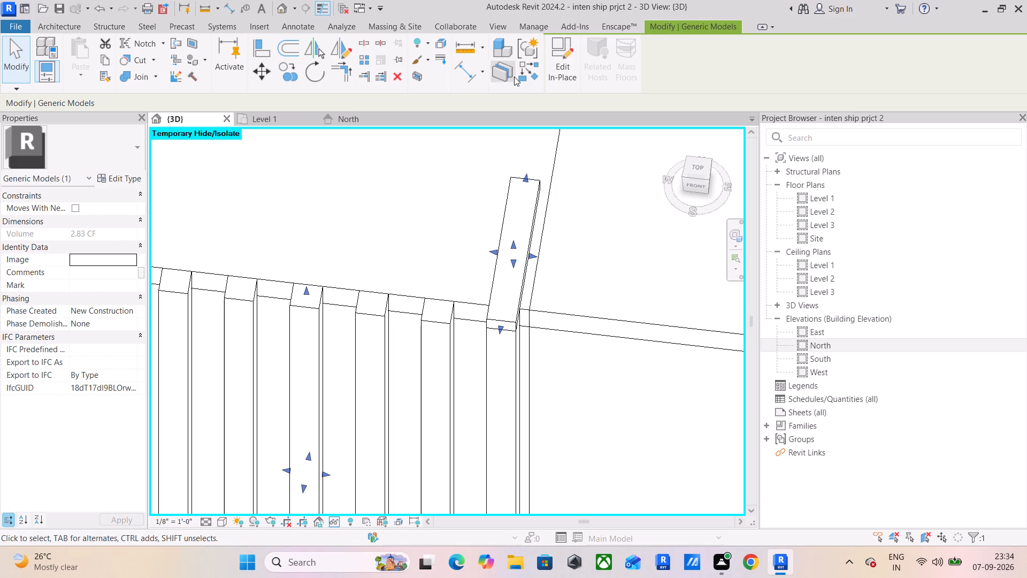
click(564, 61)
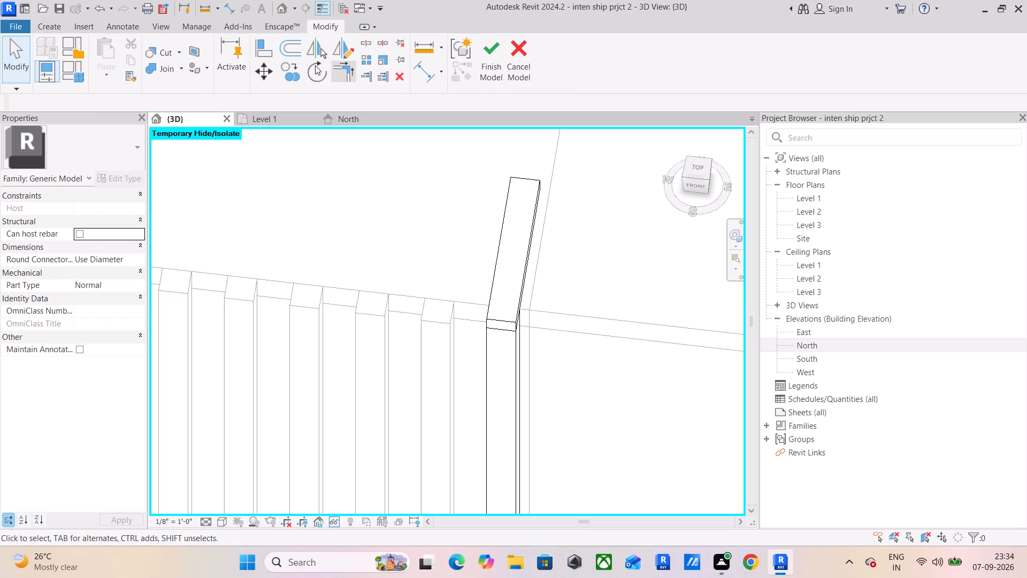
click(57, 22)
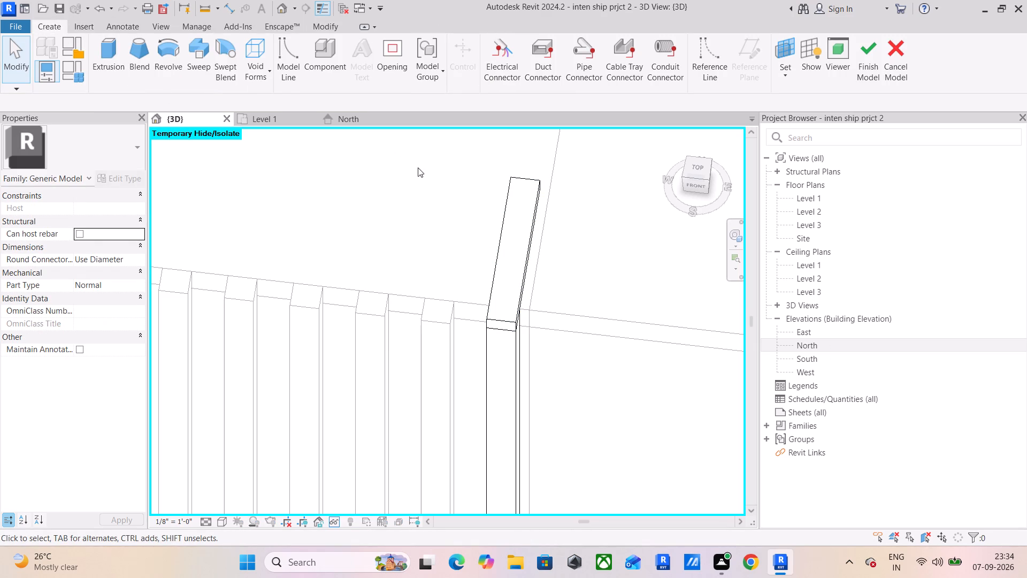
click(798, 75)
click(791, 98)
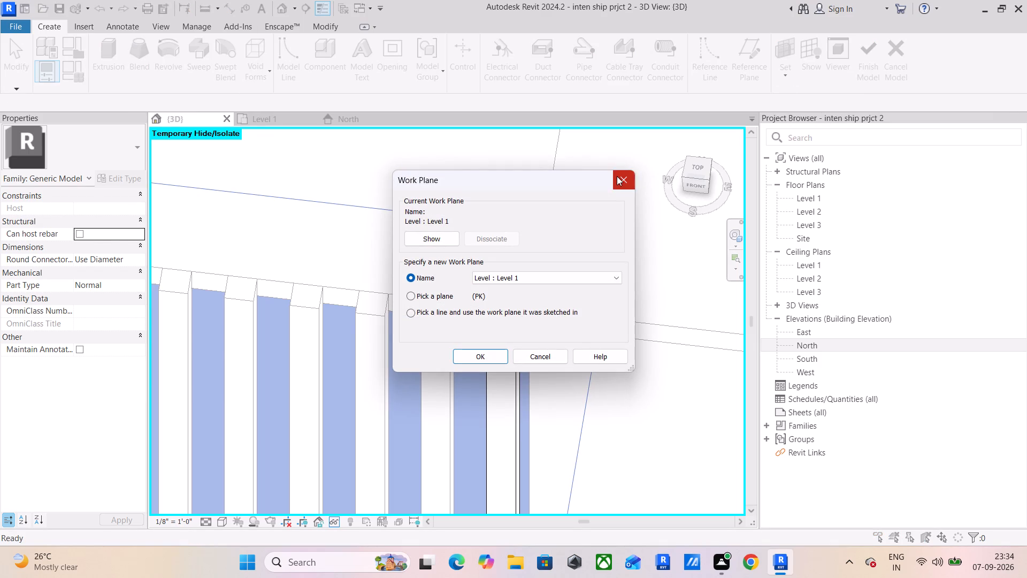
click(420, 296)
click(476, 357)
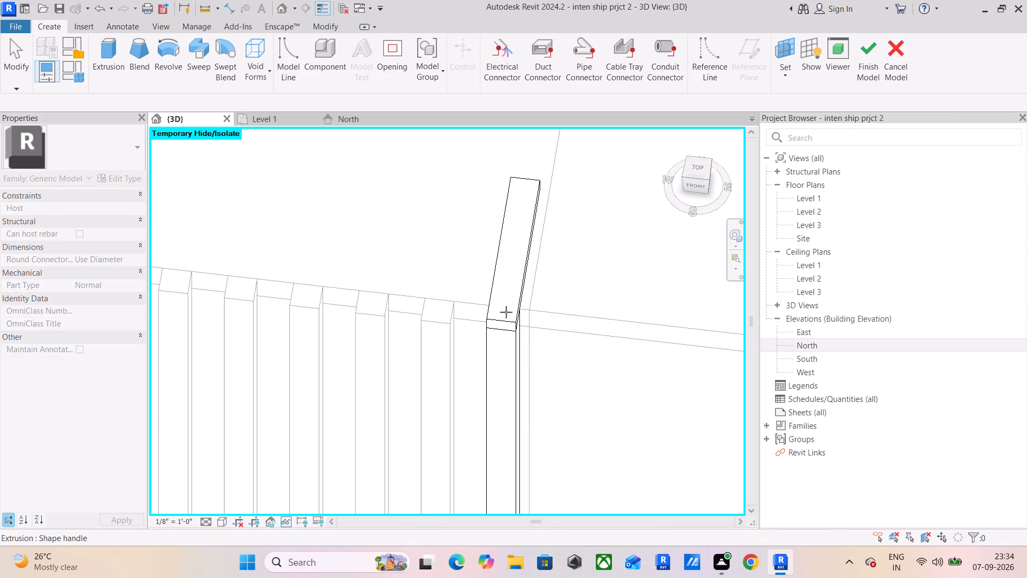
click(530, 307)
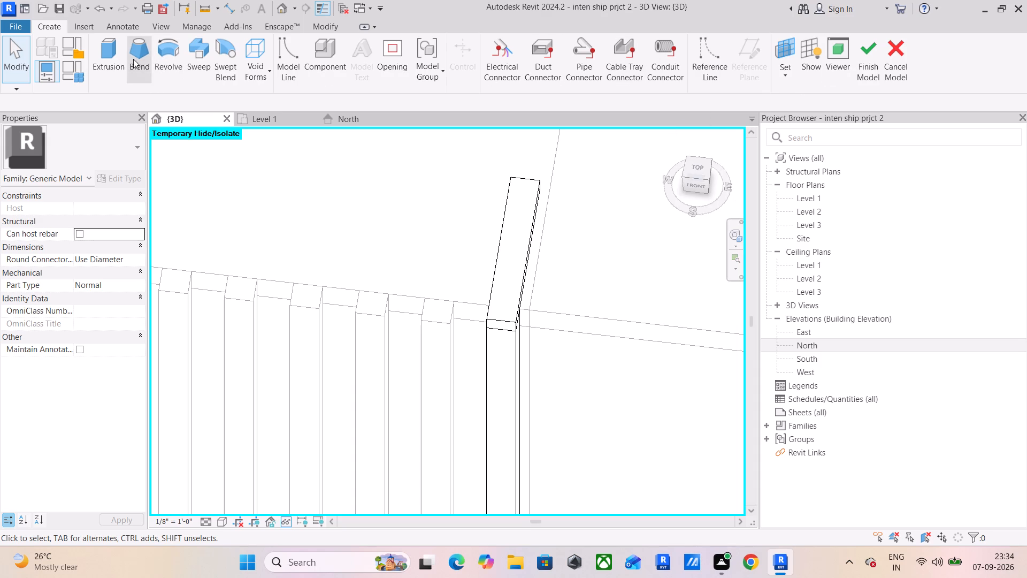
Sketch a 0'-6" by 2'-6" extrusion rectangle on the roof directly behind the adjacent strip and try to finish it.
click(111, 59)
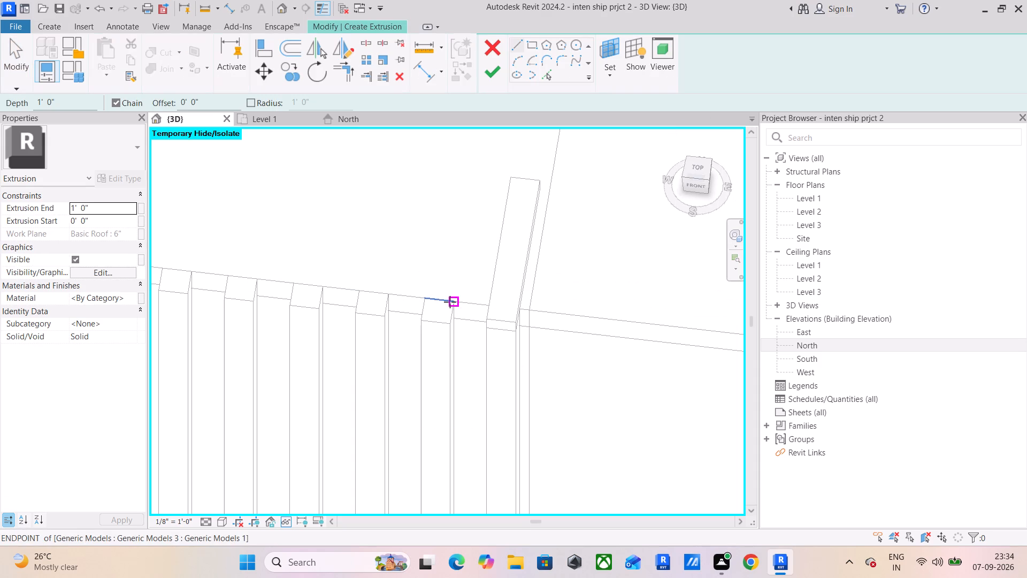
click(450, 302)
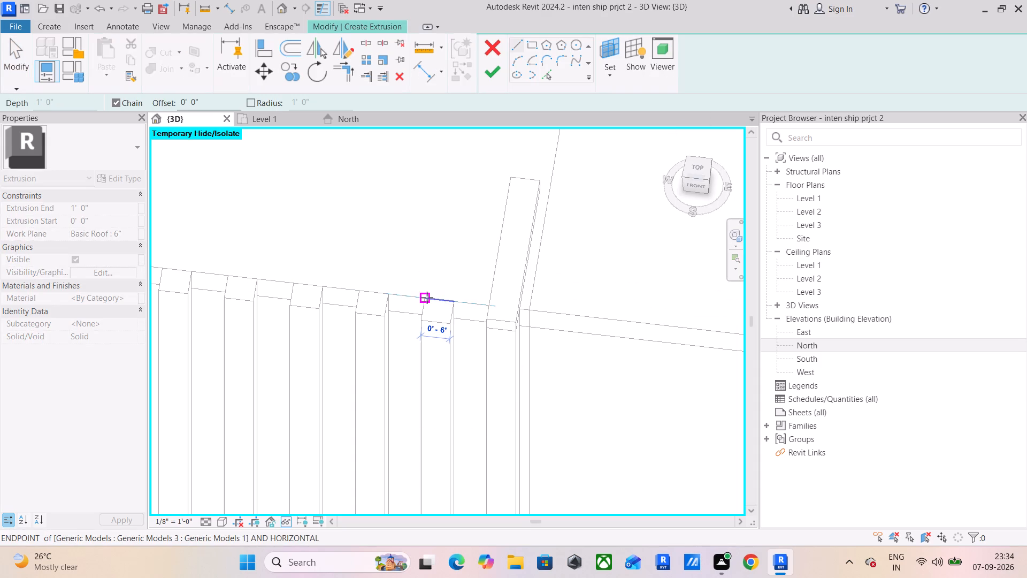
click(427, 298)
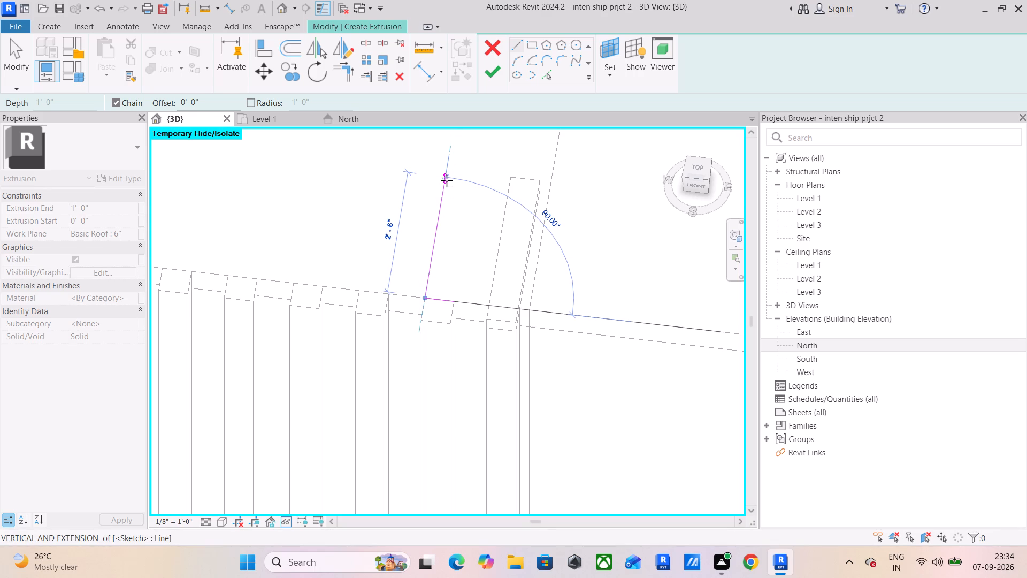
click(448, 178)
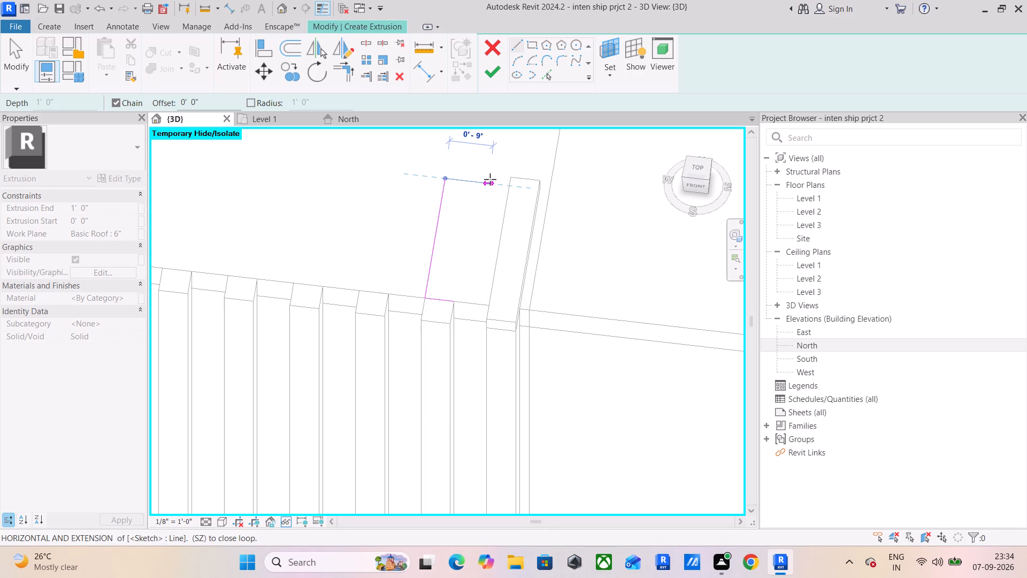
click(473, 180)
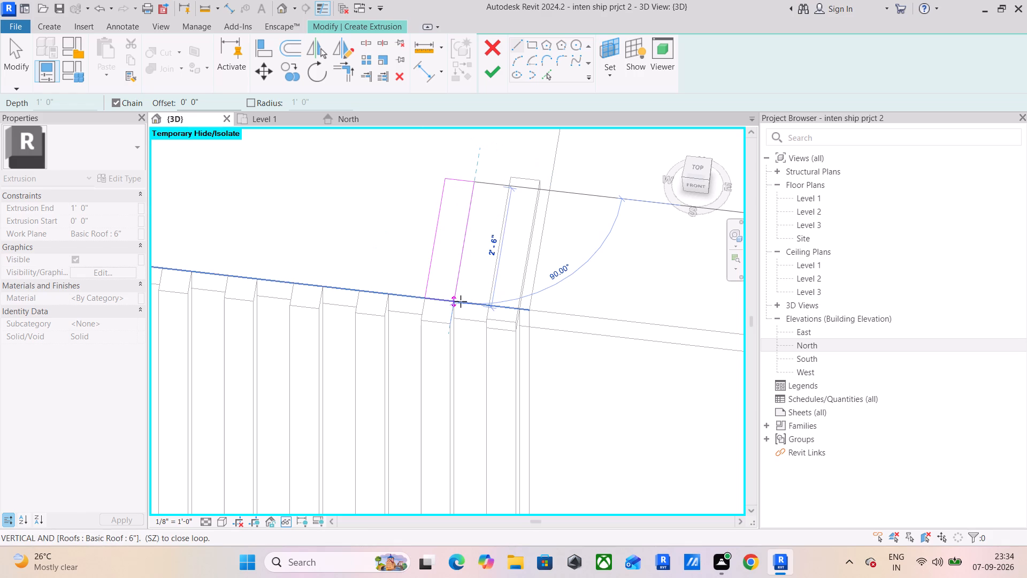
click(461, 301)
click(424, 298)
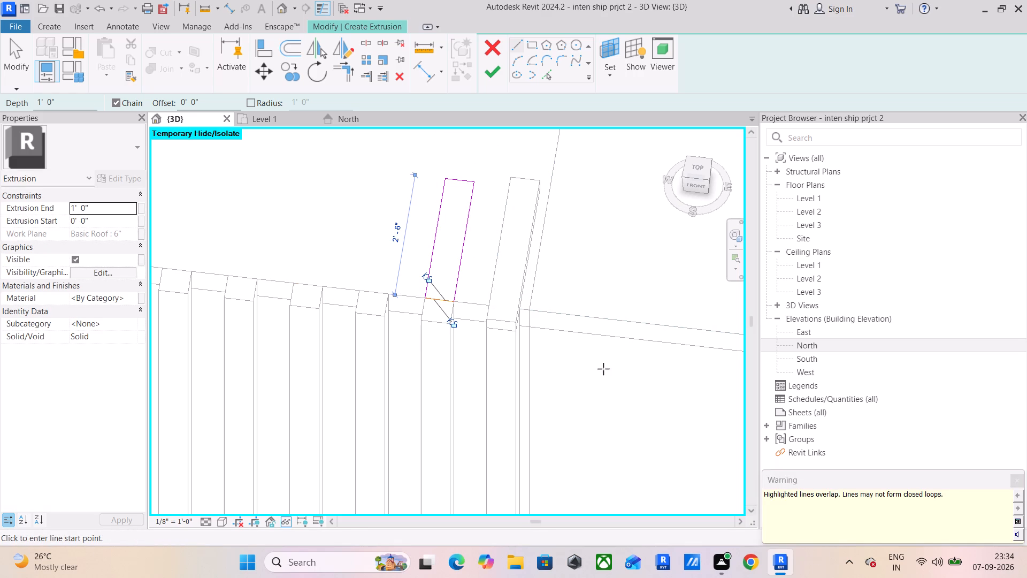
scroll(474, 265, up, 7)
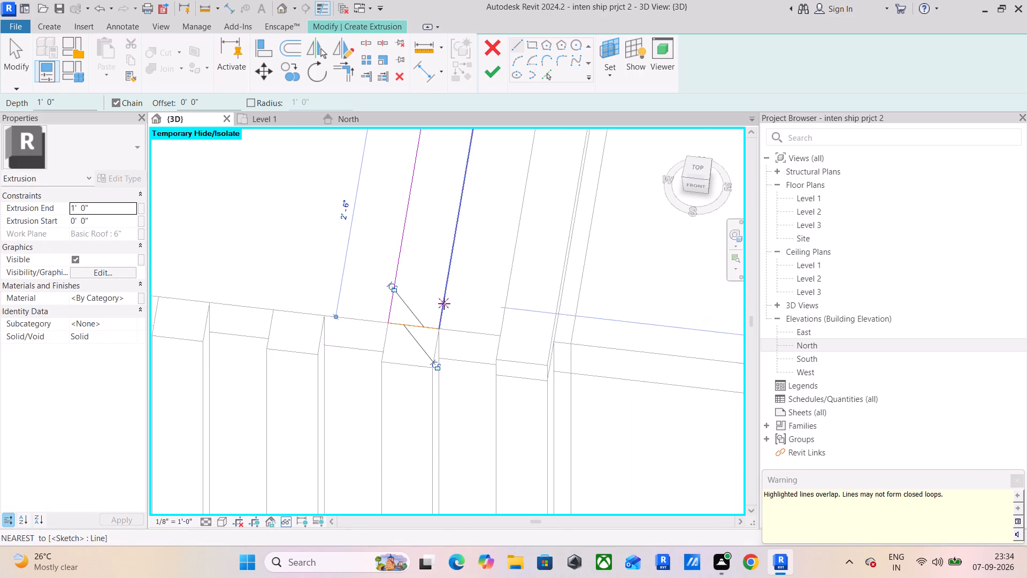
scroll(444, 303, up, 2)
scroll(397, 341, up, 9)
scroll(396, 342, down, 5)
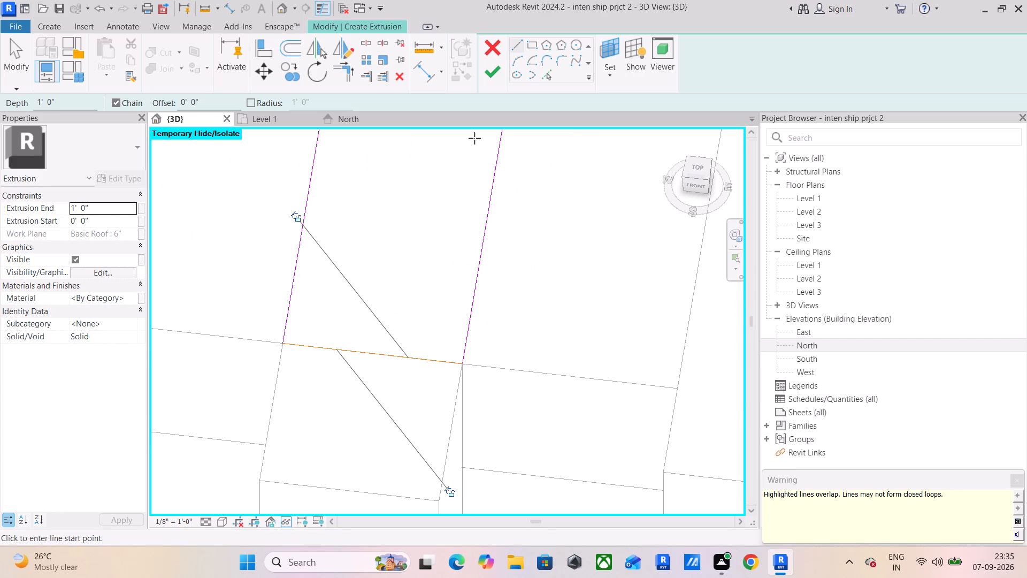
click(1018, 477)
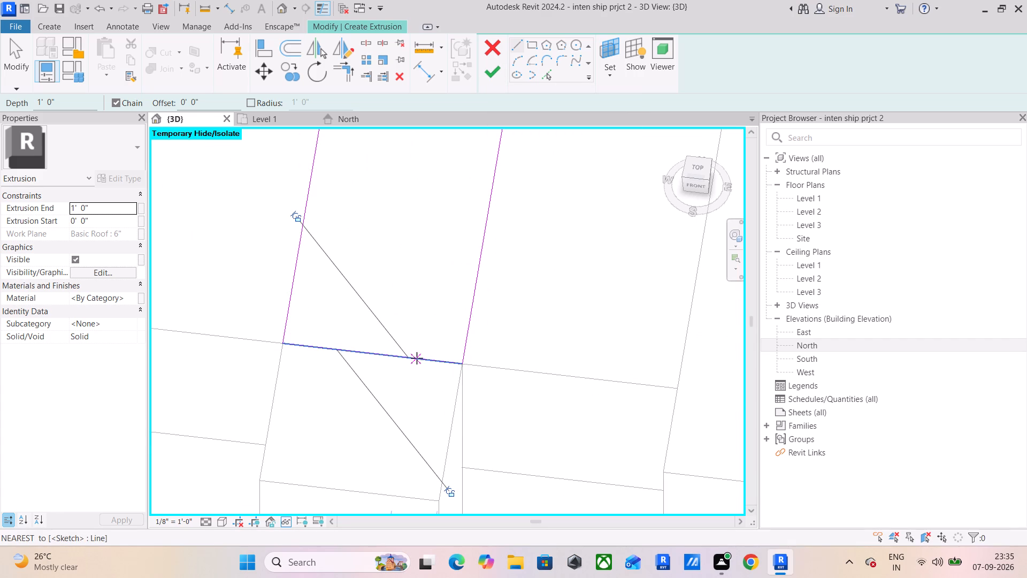
scroll(417, 358, up, 4)
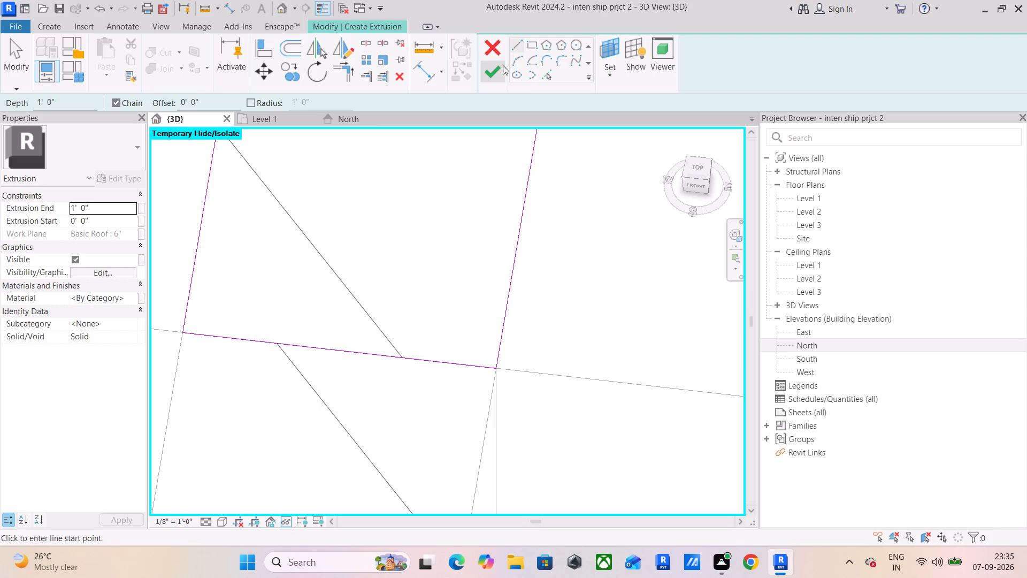
click(501, 65)
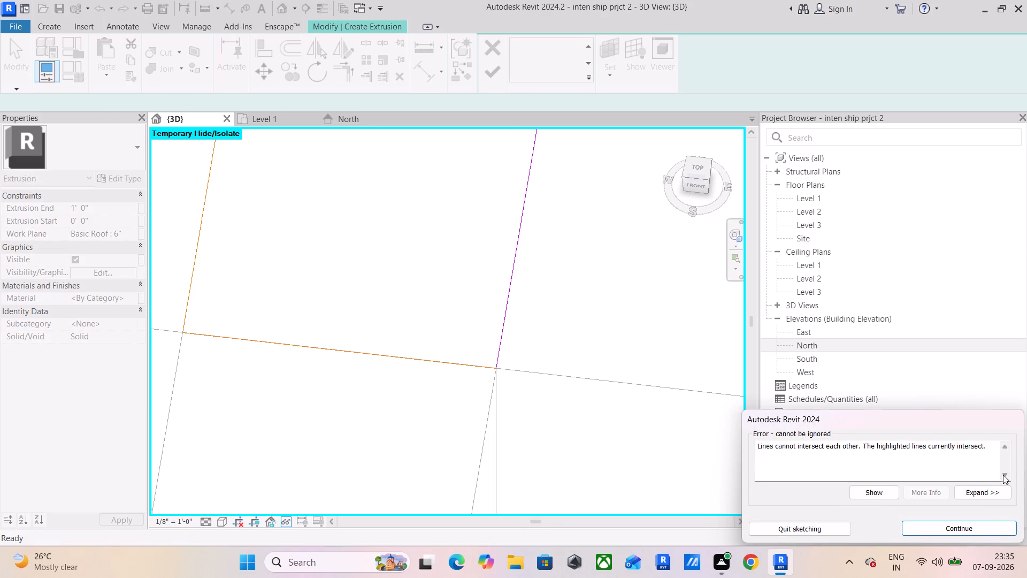
click(980, 529)
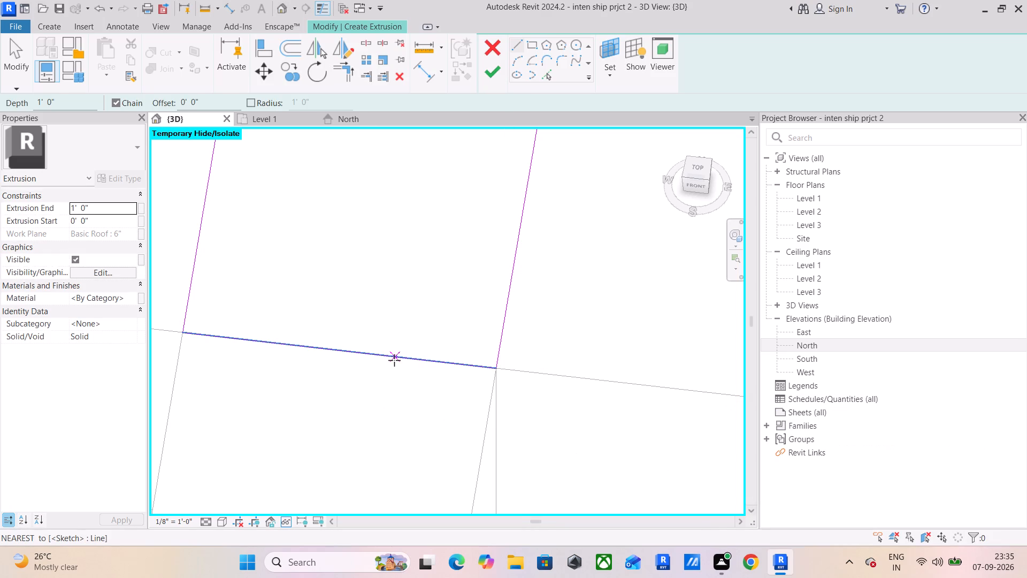
Delete the overlapping lines on the rectangle's front edge, redraw it as one line, and finish the 1'-0" extrusion.
key(Escape)
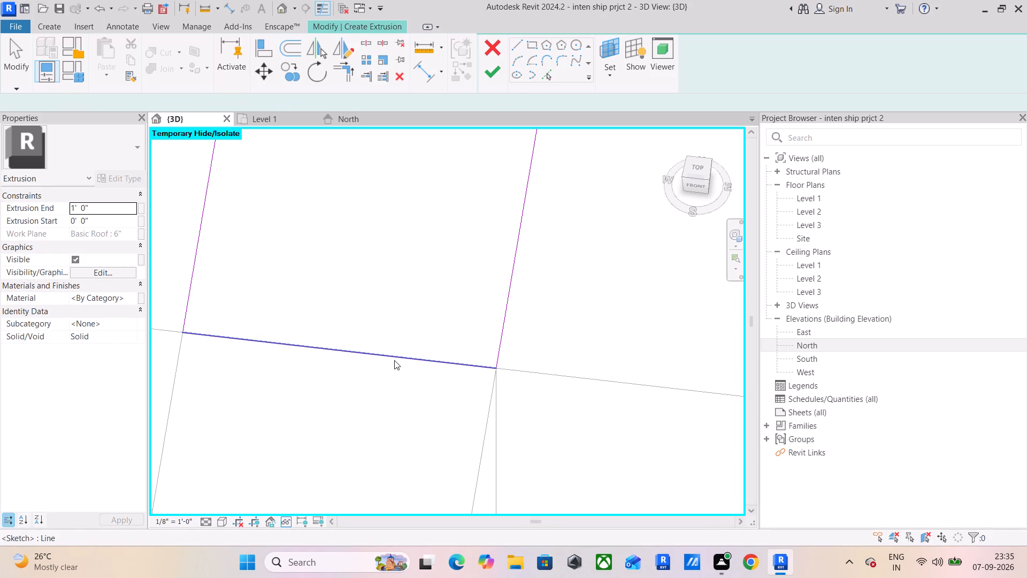
key(Escape)
click(394, 360)
key(Delete)
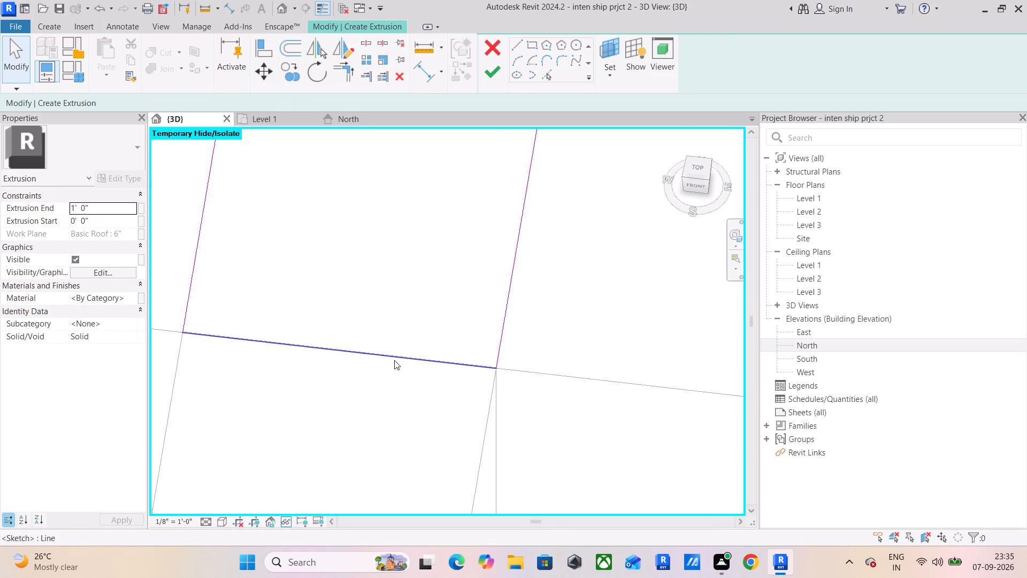
click(448, 360)
key(Delete)
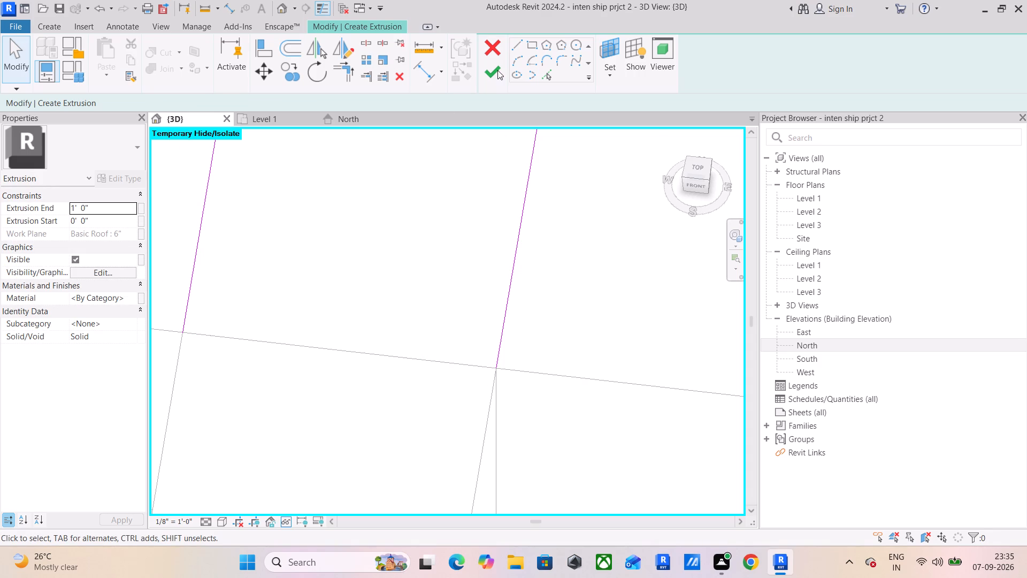
click(512, 45)
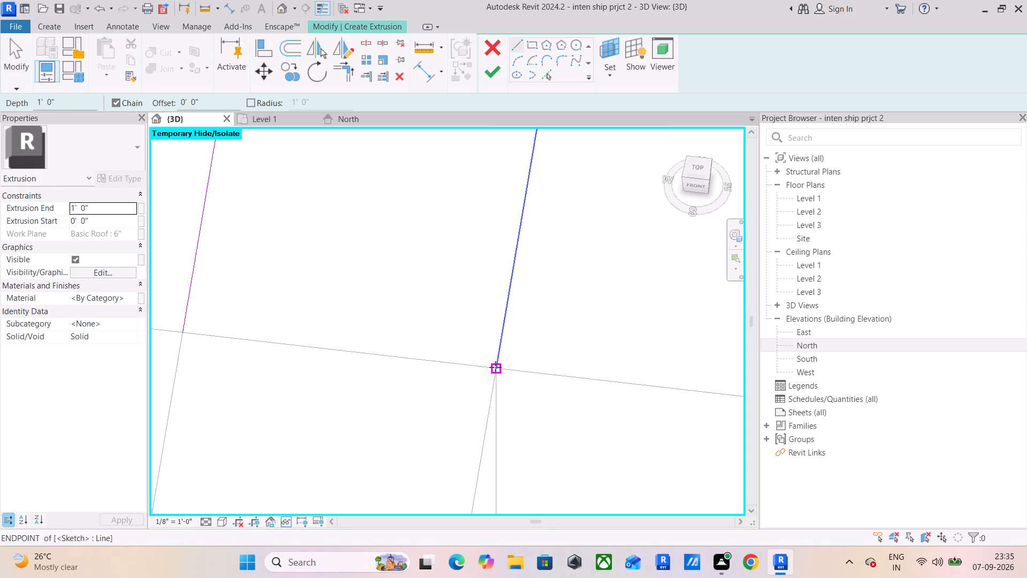
click(495, 367)
click(185, 334)
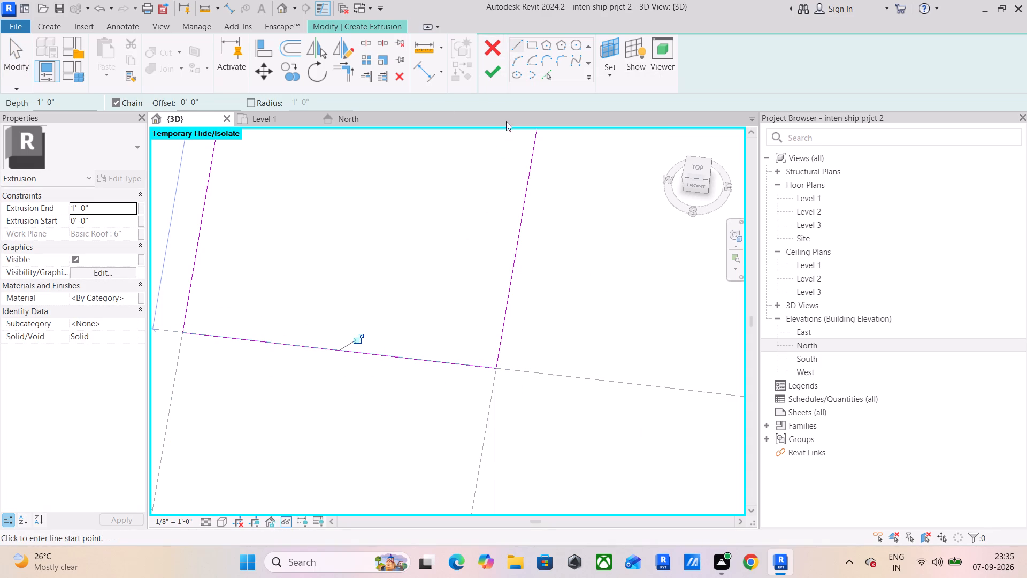
click(494, 71)
Lower the top face of the new roof extrusion to a depth of about 3 1/8".
scroll(653, 397, down, 11)
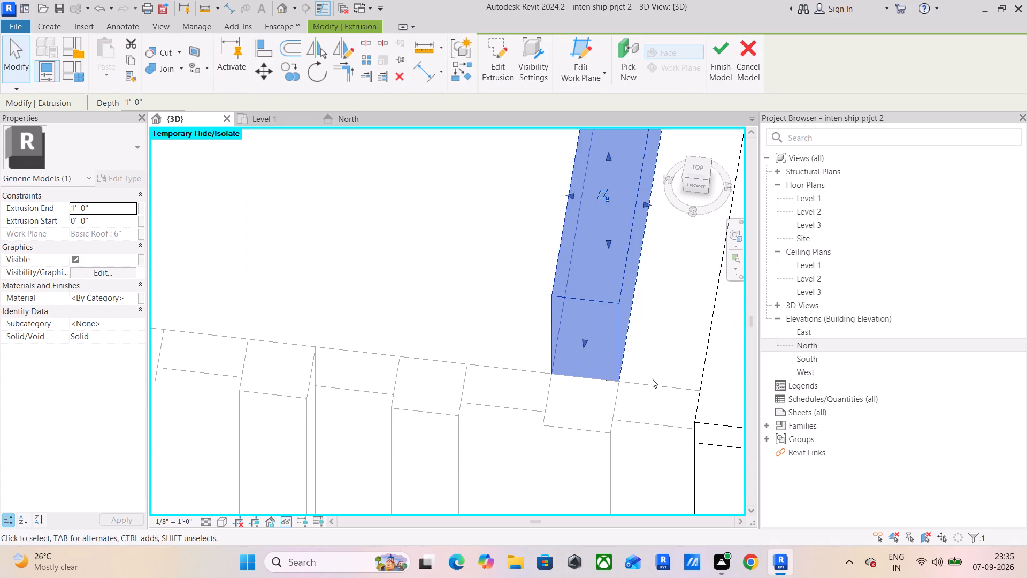
scroll(652, 378, down, 3)
shift+middle_drag(655, 374, 834, 307)
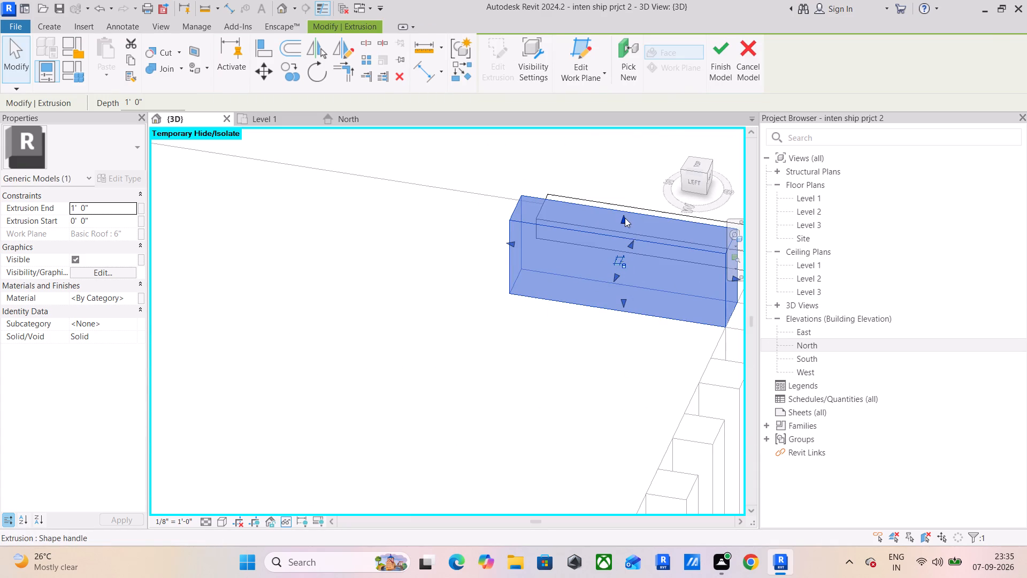
drag(624, 217, 633, 276)
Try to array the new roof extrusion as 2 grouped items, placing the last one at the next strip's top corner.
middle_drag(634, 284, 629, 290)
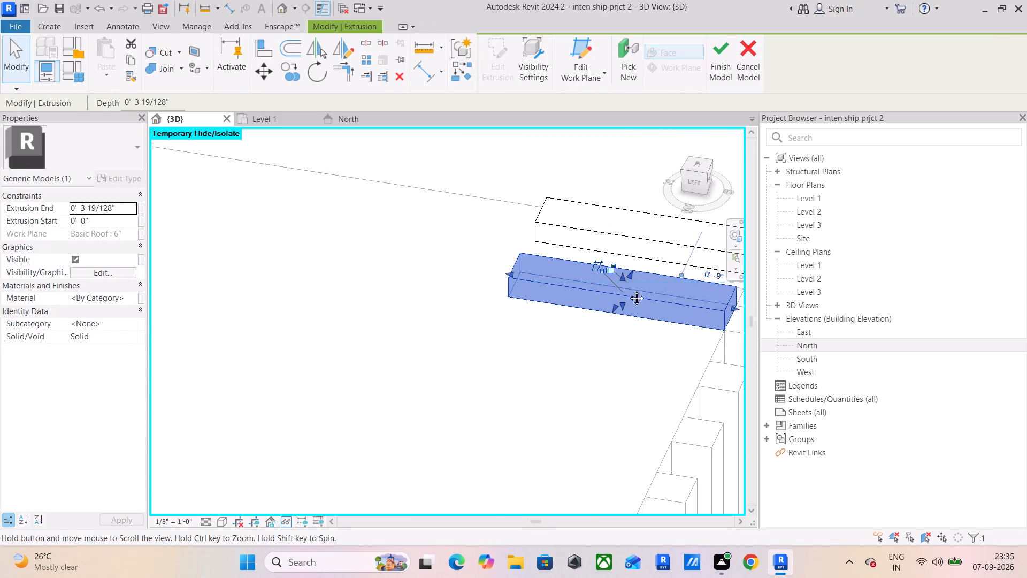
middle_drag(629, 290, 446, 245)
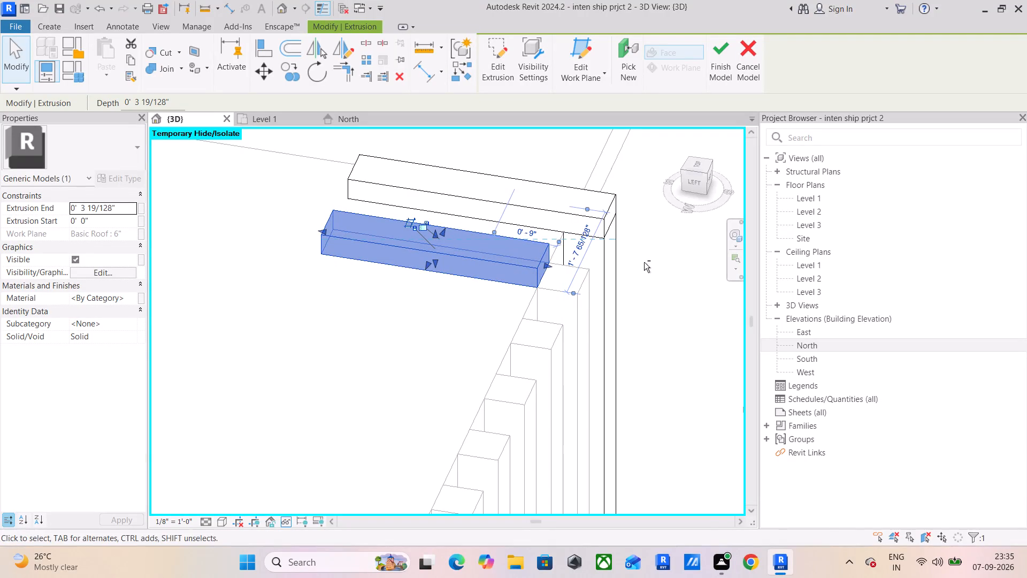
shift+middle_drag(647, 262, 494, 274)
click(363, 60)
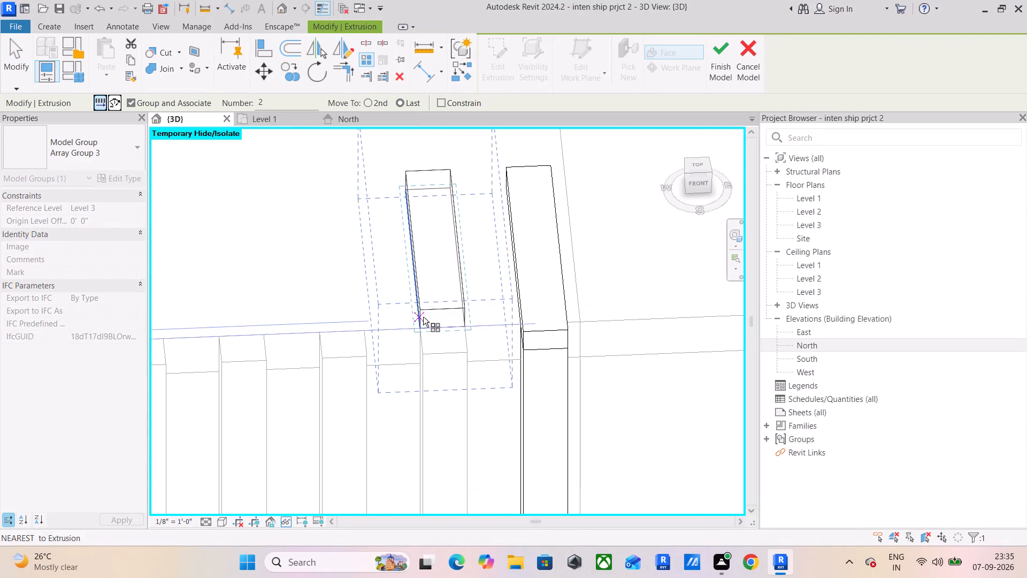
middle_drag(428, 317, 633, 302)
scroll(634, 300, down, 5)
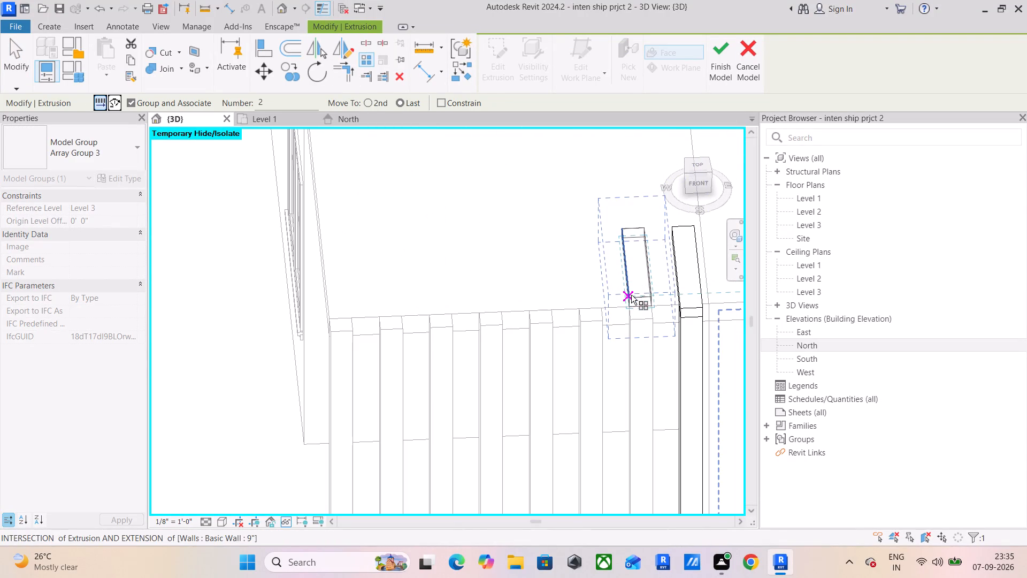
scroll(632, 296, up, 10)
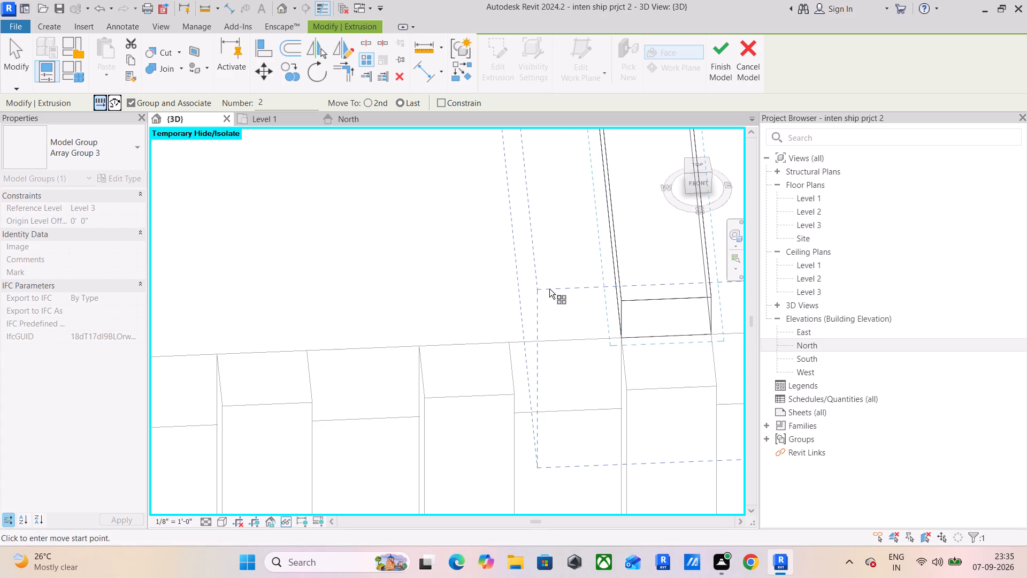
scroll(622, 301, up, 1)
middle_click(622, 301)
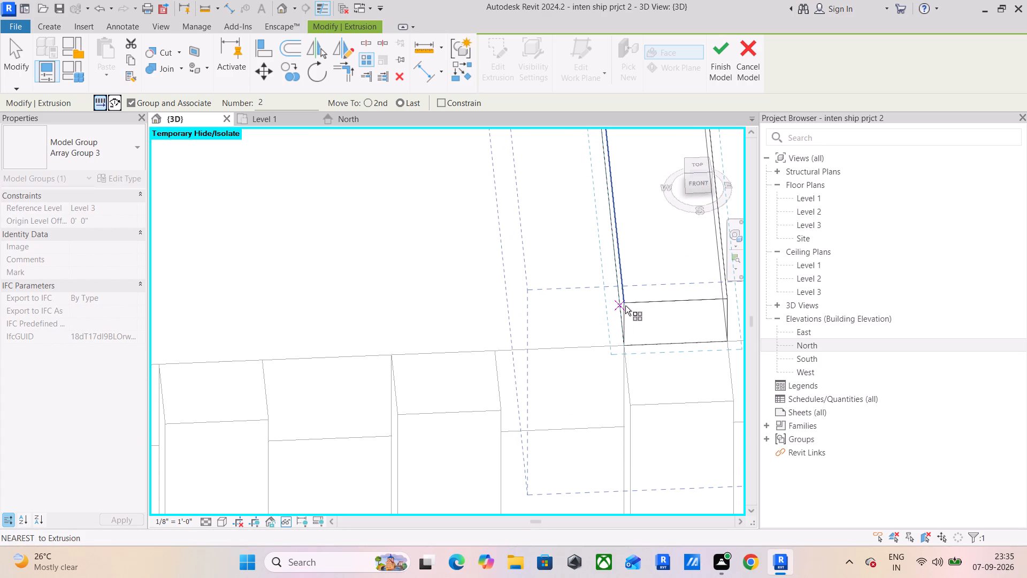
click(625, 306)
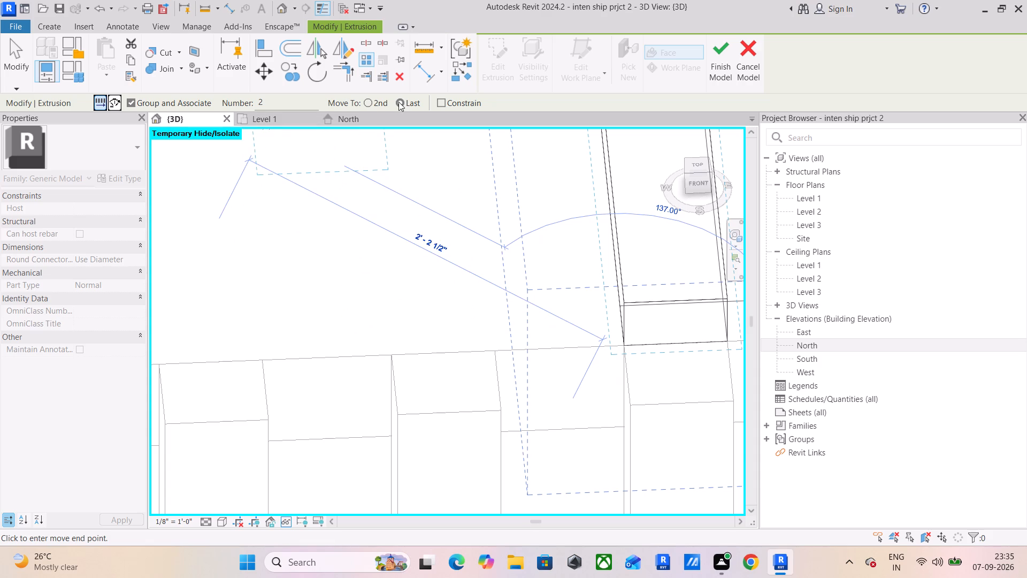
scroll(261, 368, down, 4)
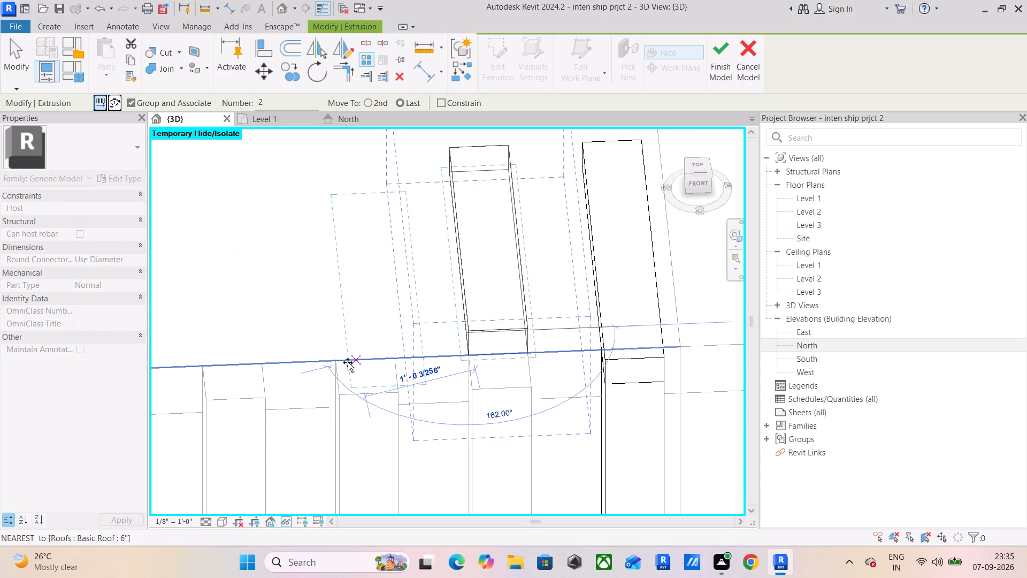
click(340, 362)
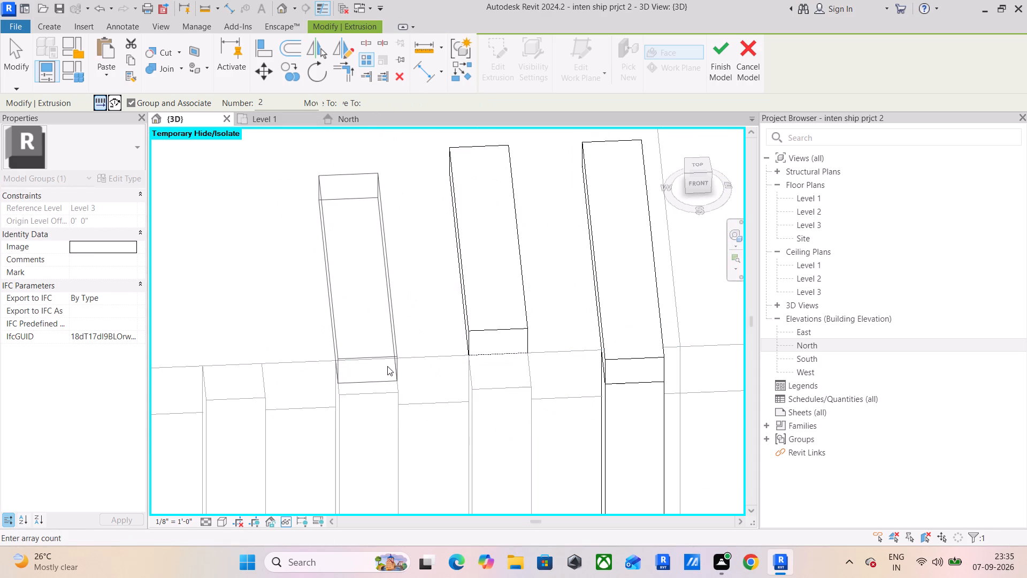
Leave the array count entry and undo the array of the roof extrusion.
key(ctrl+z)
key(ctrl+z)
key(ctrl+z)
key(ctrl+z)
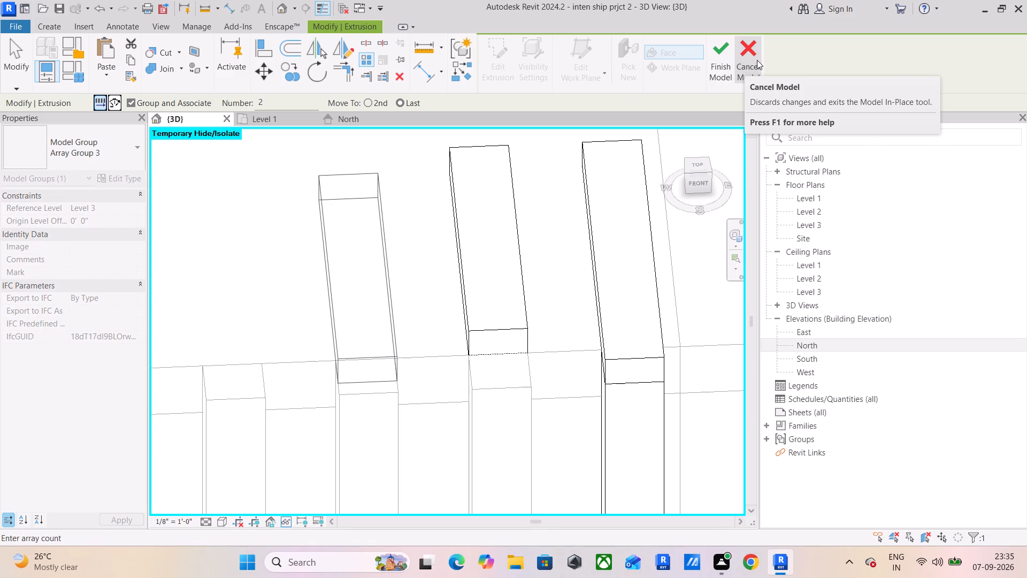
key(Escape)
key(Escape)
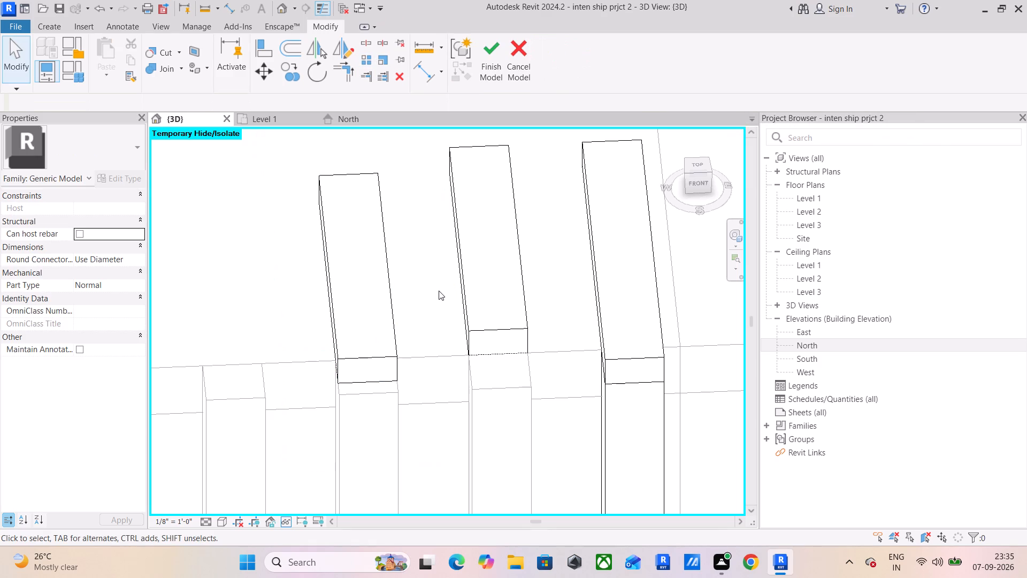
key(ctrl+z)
Stretch the roof extrusion's front face forward over the adjacent strip's top to its front edge.
click(443, 307)
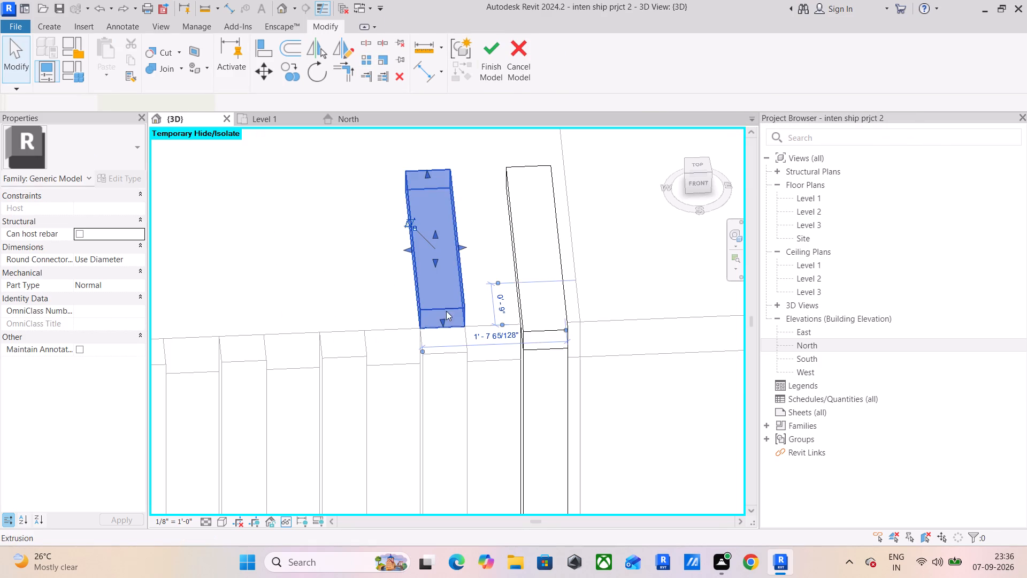
drag(441, 321, 443, 344)
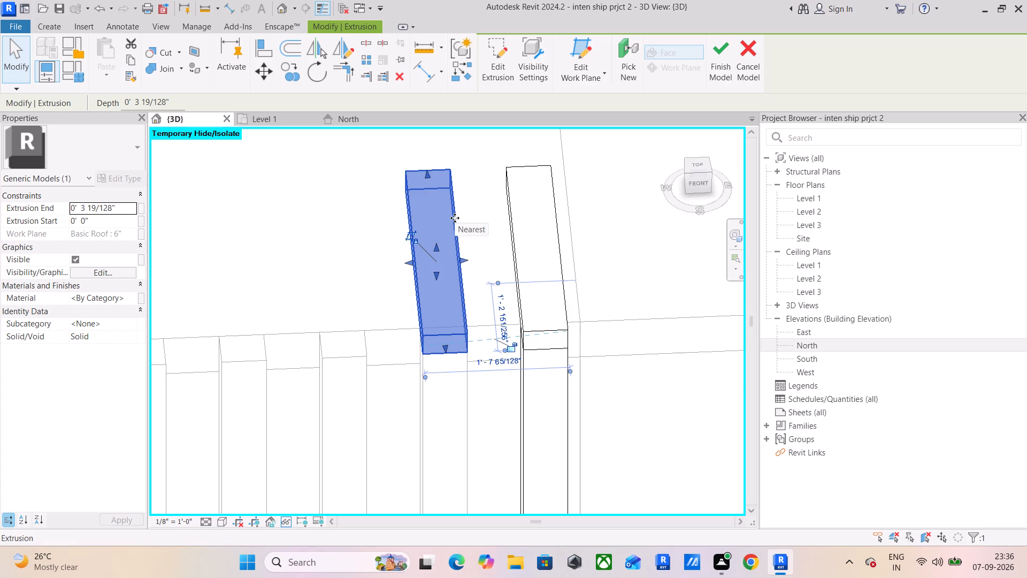
shift+middle_drag(456, 218, 505, 102)
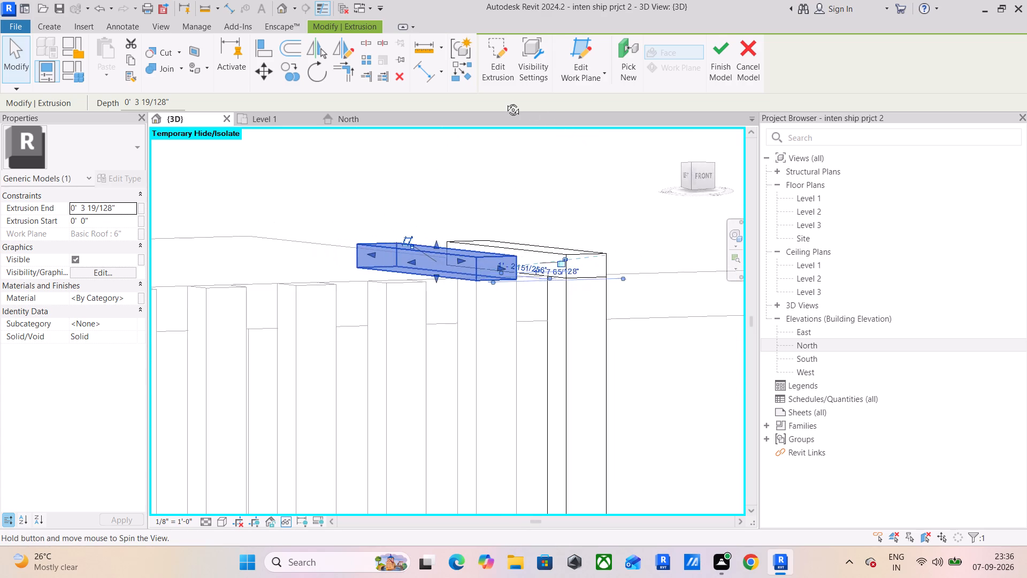
shift+middle_drag(505, 102, 457, 98)
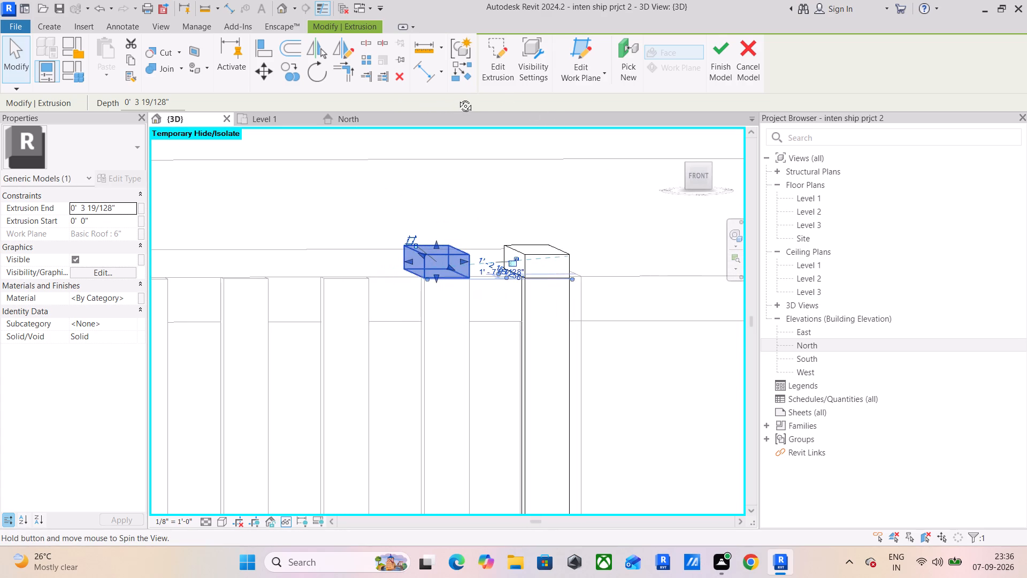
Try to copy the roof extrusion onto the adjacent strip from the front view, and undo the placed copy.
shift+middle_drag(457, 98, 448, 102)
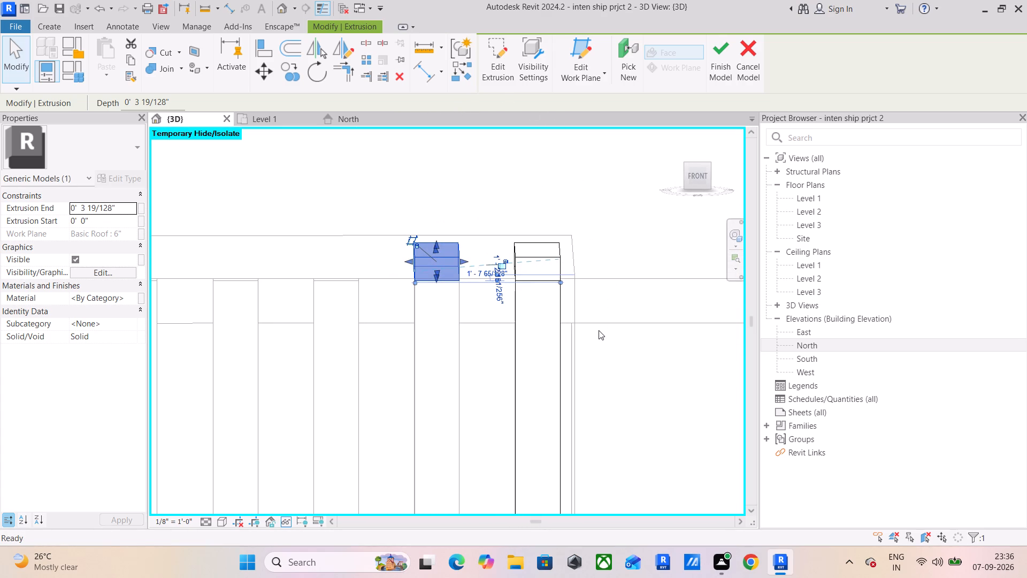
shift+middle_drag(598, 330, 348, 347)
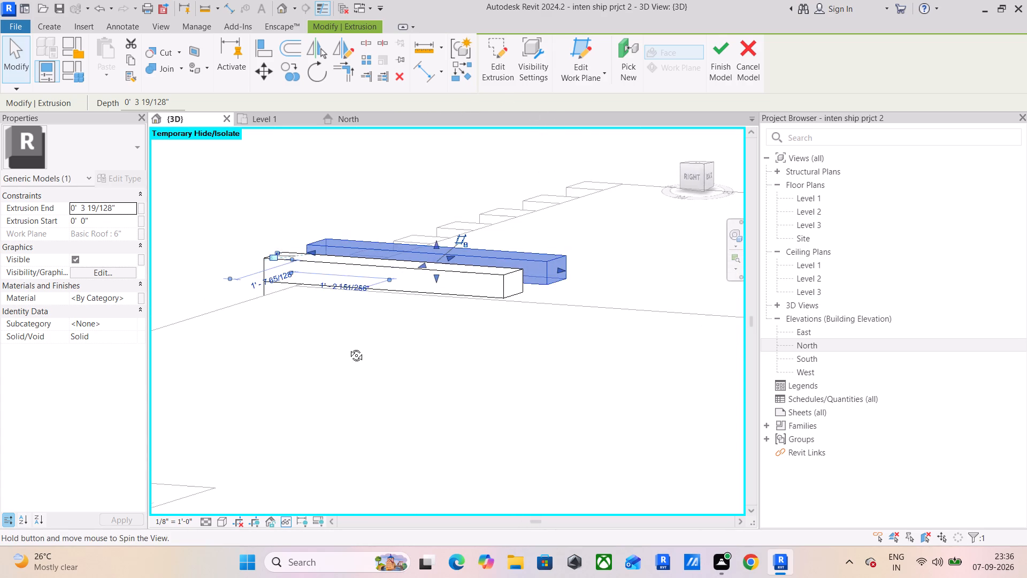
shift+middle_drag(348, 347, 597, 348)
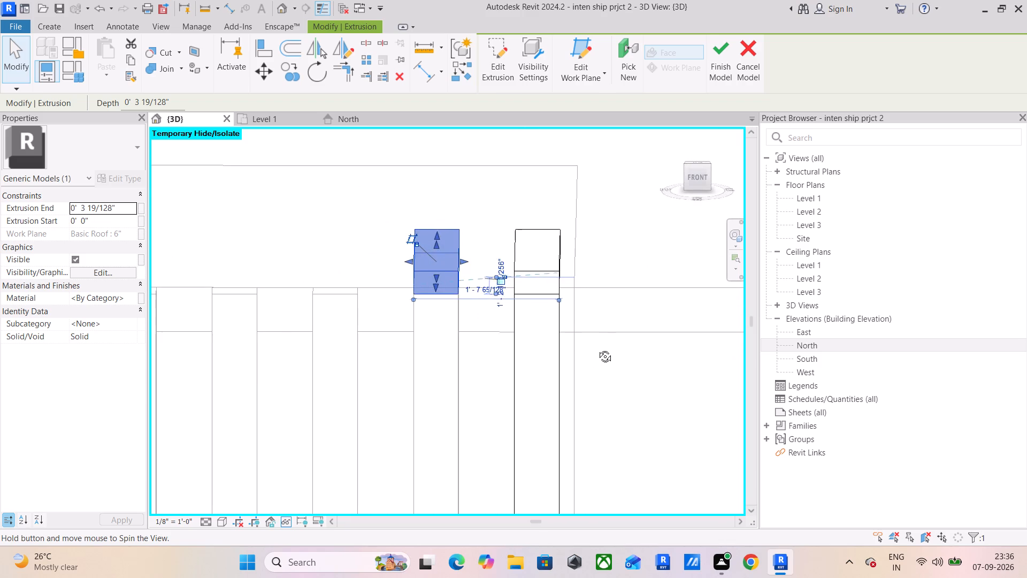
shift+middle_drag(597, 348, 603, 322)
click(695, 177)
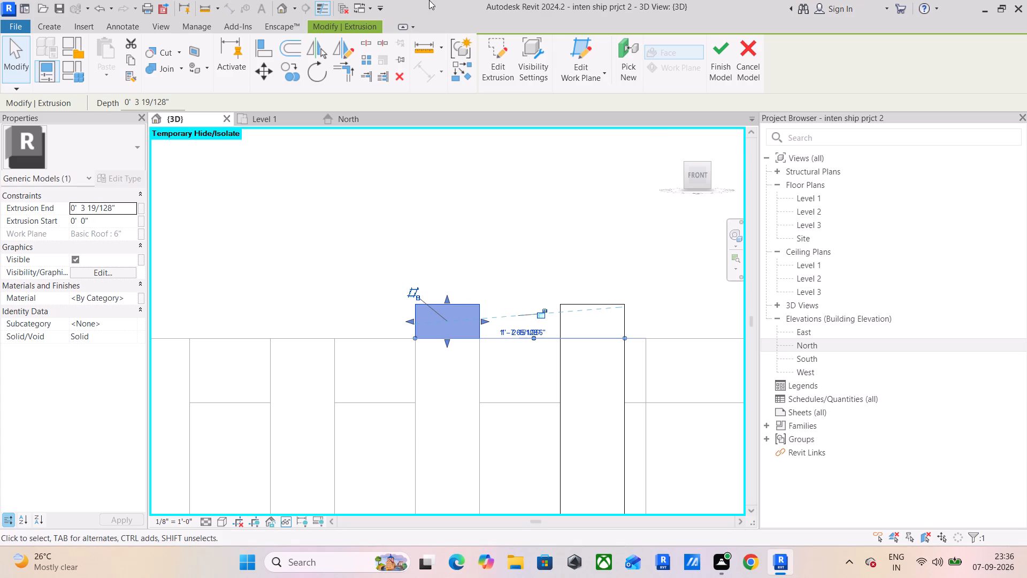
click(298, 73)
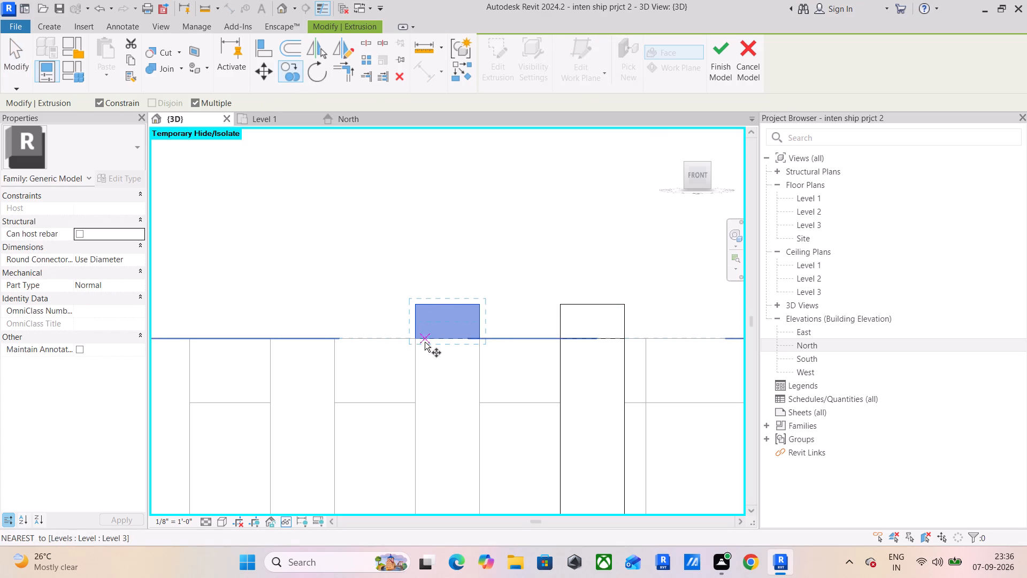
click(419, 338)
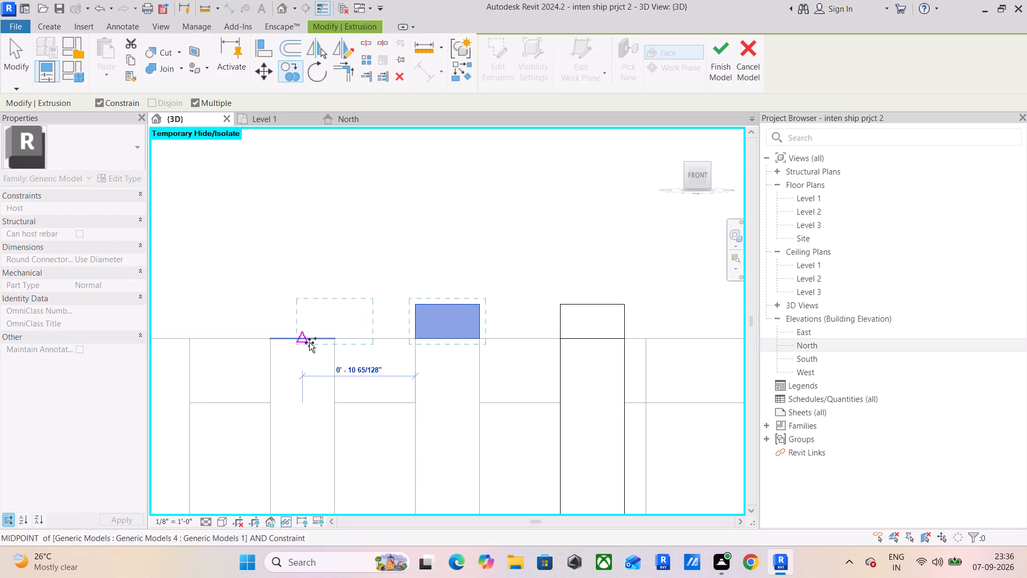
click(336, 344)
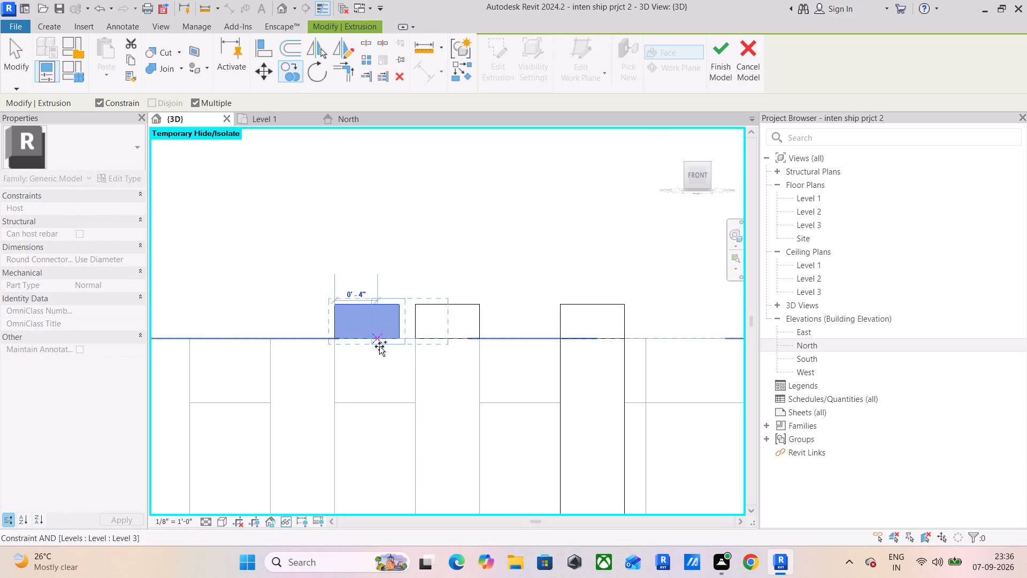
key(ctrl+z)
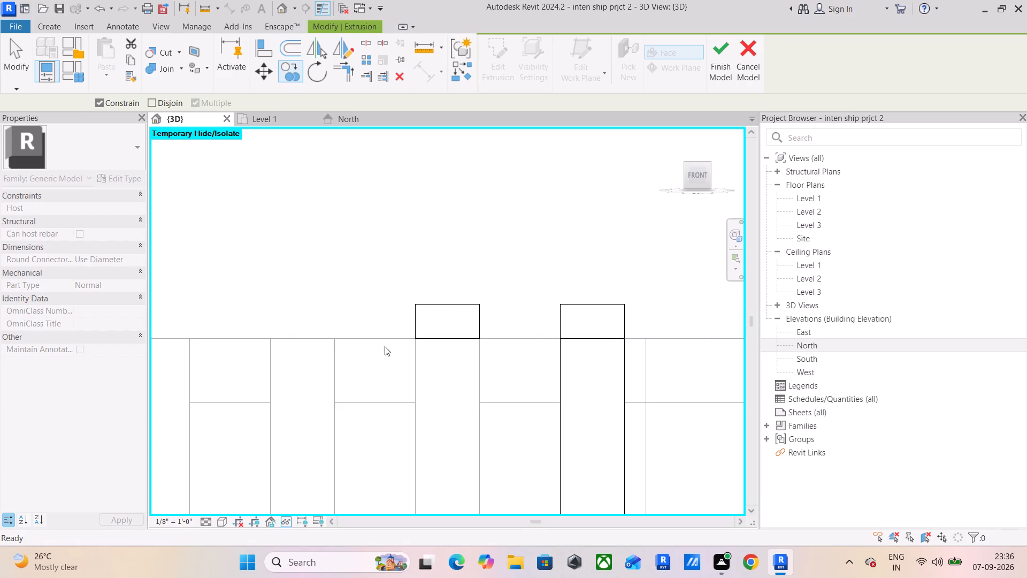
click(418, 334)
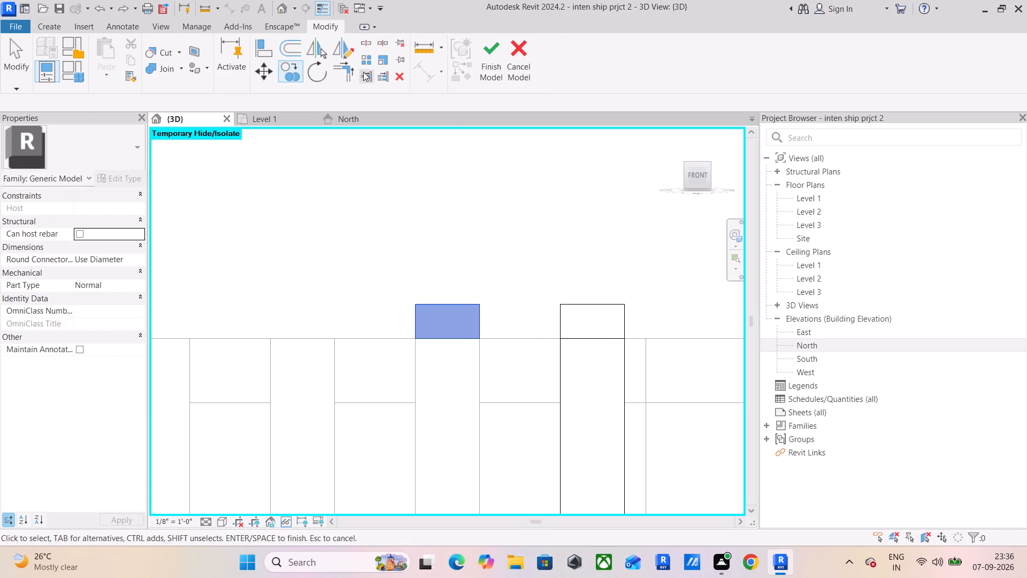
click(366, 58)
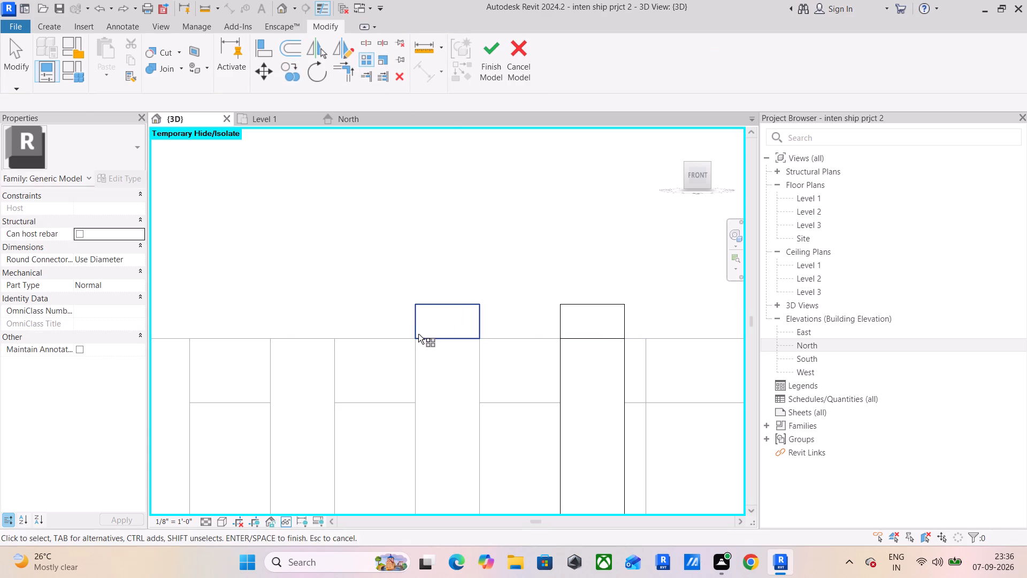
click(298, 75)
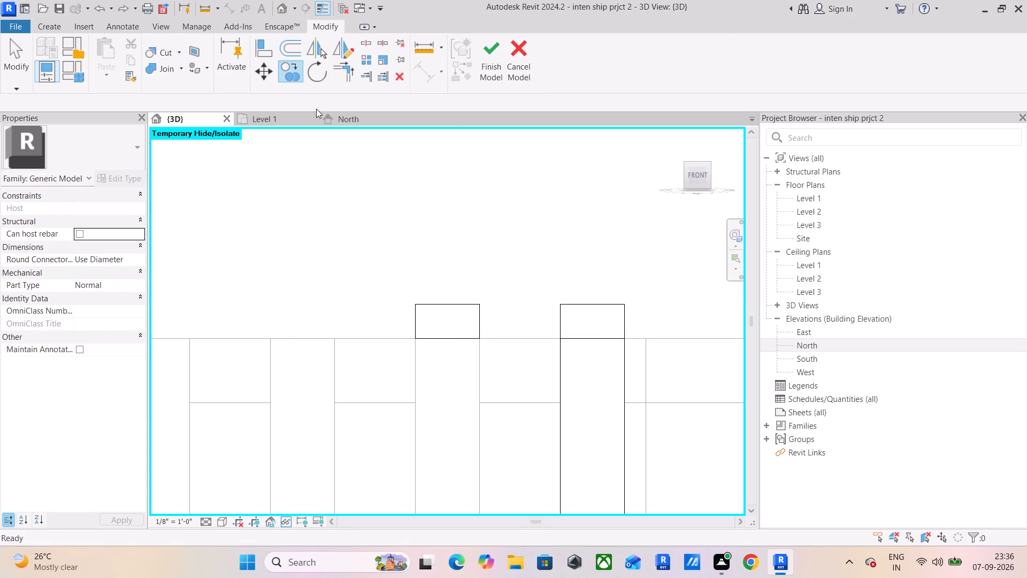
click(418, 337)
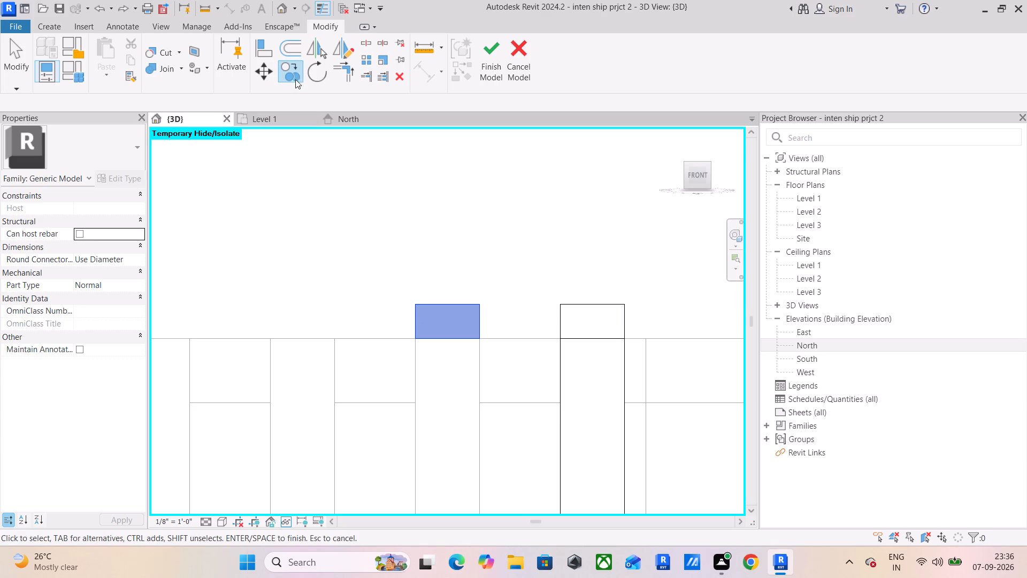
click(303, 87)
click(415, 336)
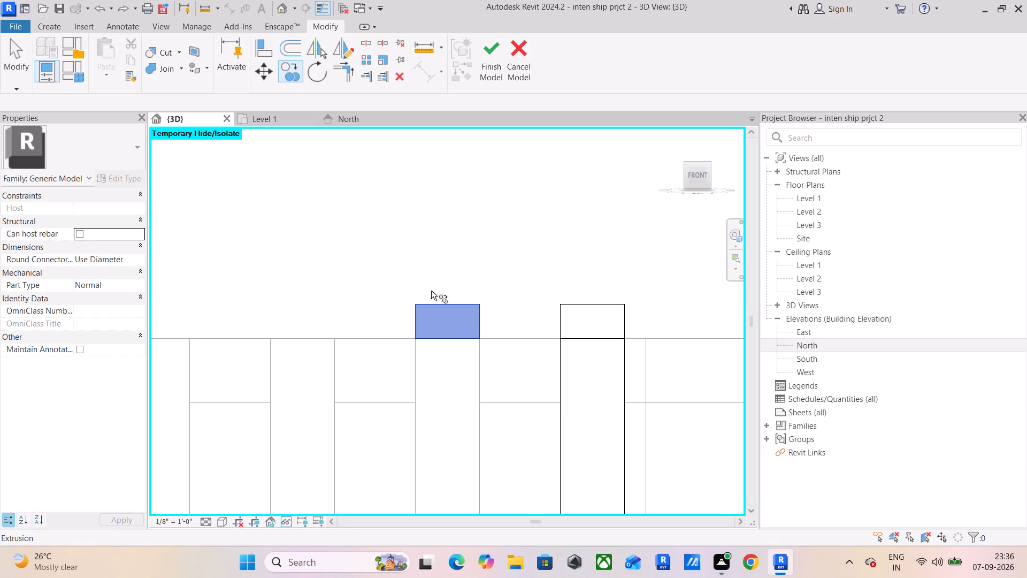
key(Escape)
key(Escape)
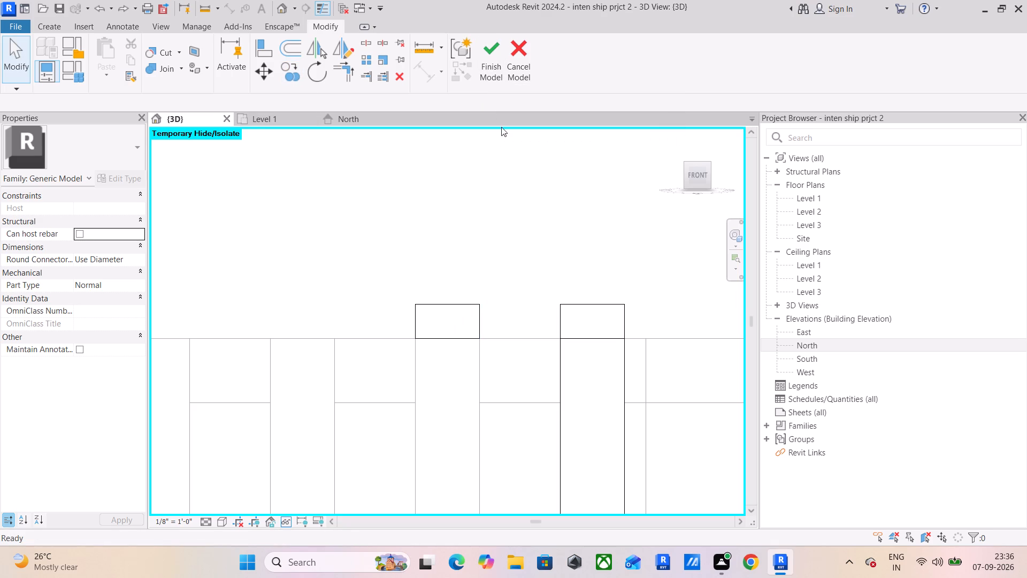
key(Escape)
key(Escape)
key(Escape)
Make multiple copies of the roof extrusion, one on top of each of the six remaining strips, spaced 1' 1 65/128" apart.
click(479, 308)
click(287, 78)
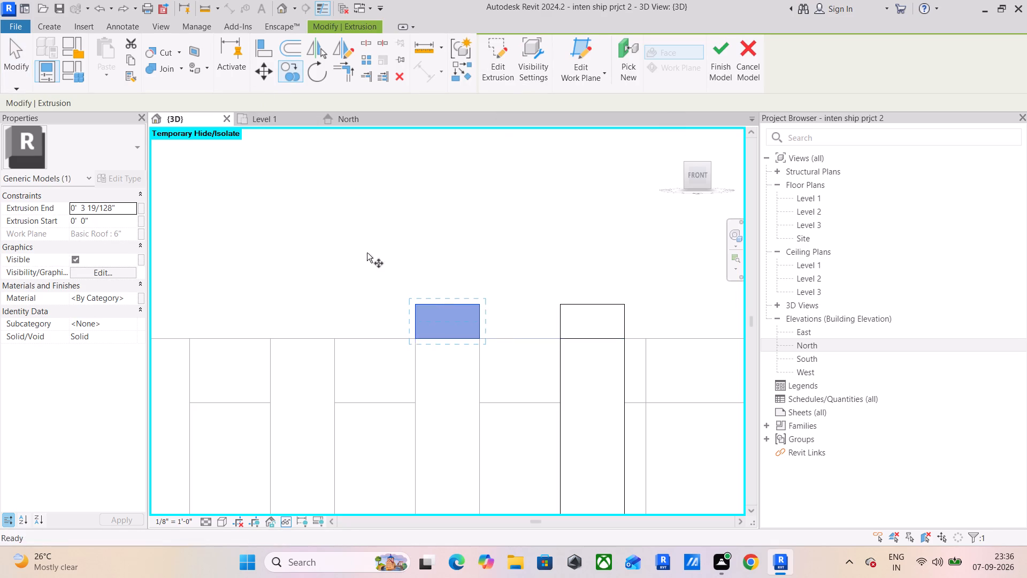
click(417, 338)
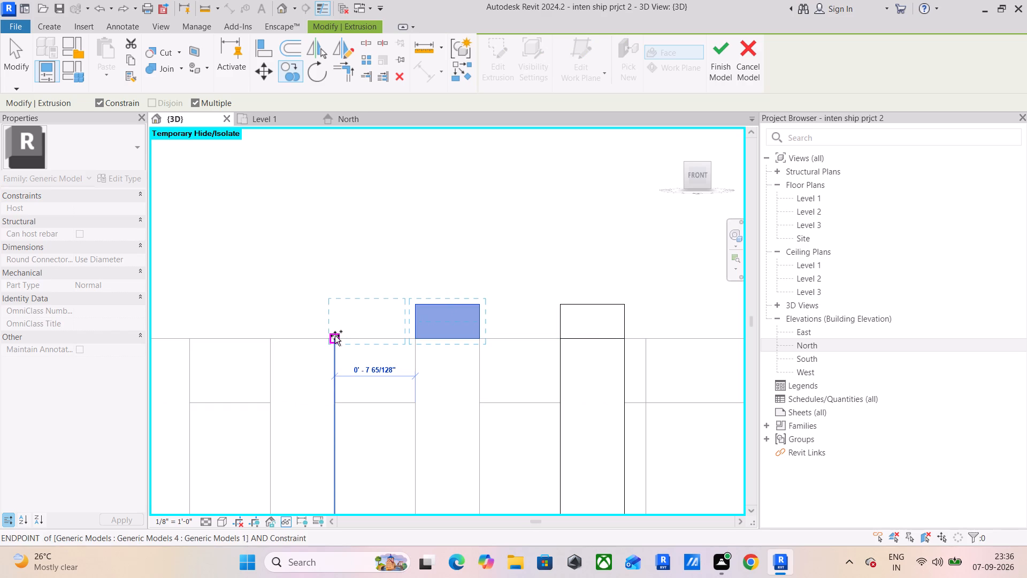
click(272, 332)
middle_drag(273, 333, 570, 340)
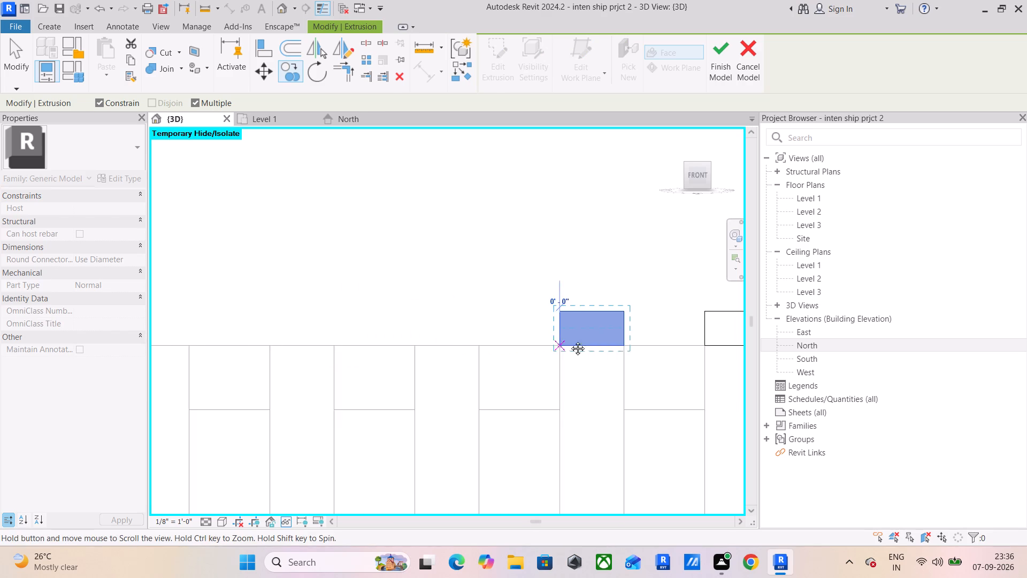
middle_drag(570, 340, 571, 340)
click(423, 347)
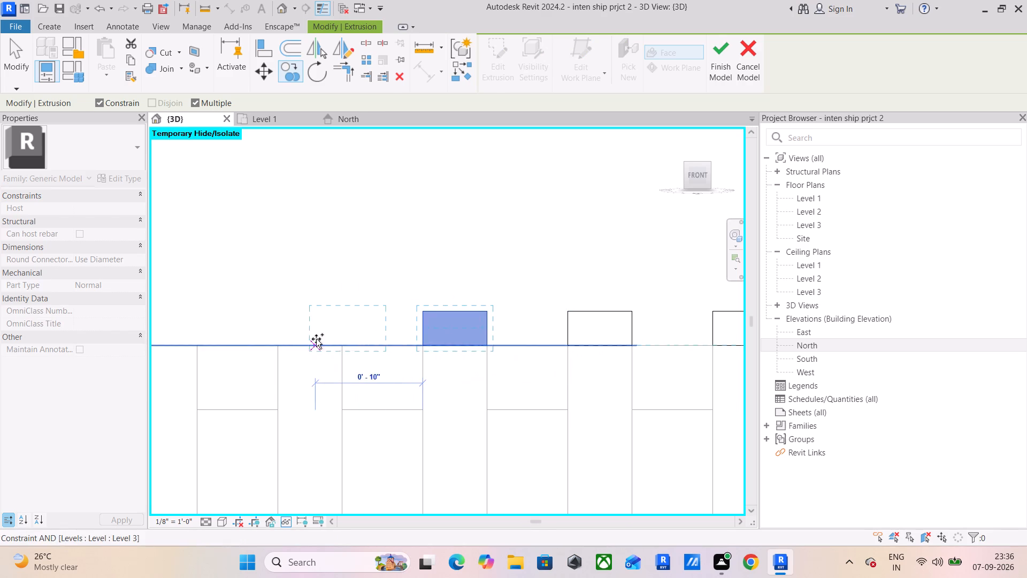
click(276, 344)
middle_drag(332, 349, 622, 364)
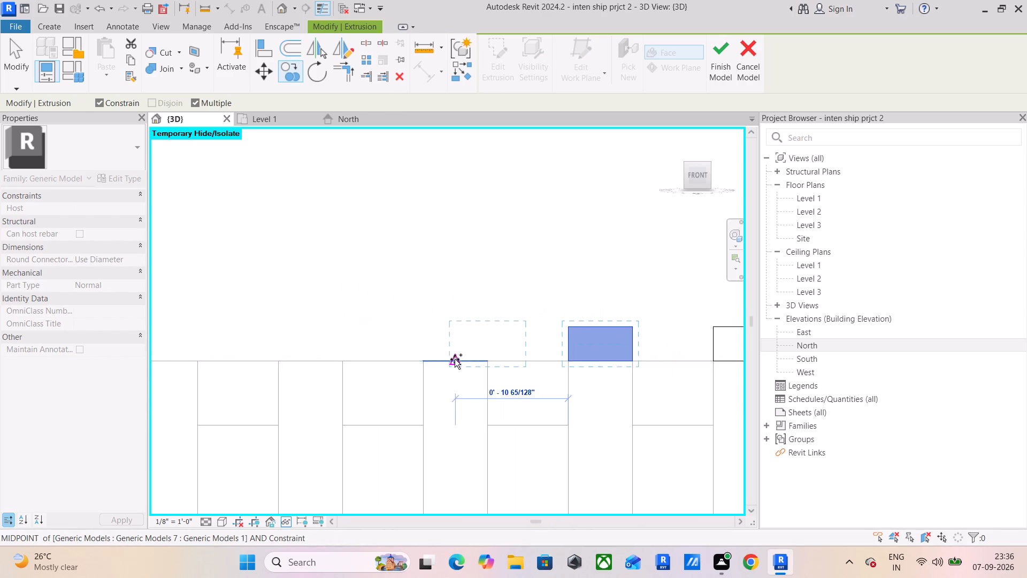
click(423, 358)
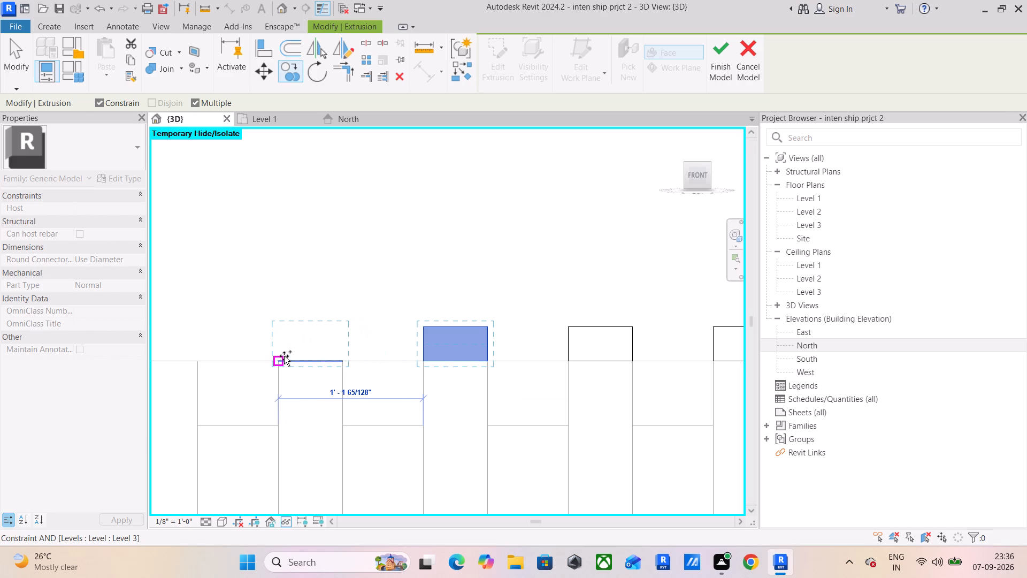
click(283, 356)
middle_drag(352, 343, 654, 362)
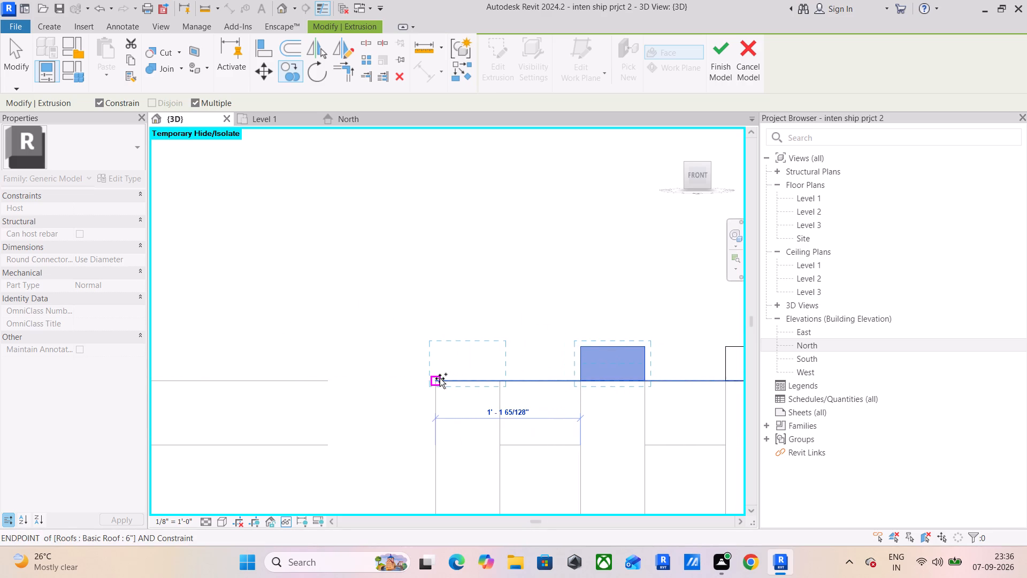
click(439, 378)
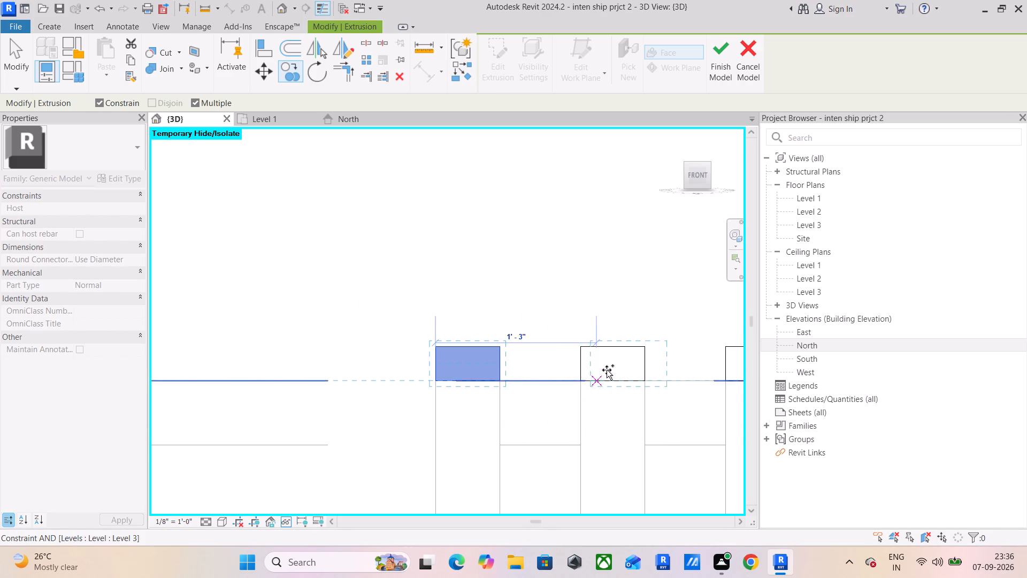
shift+middle_drag(610, 367, 616, 455)
scroll(618, 399, down, 4)
key(Escape)
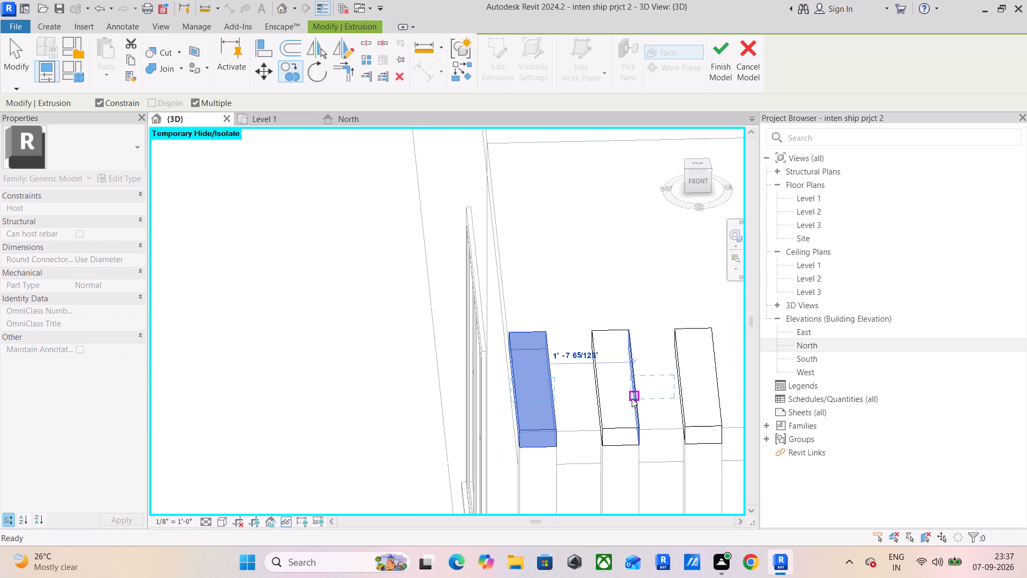
key(Escape)
key(Escape)
Check the row of copied roof extrusions over the strips and finish the in-place model.
shift+middle_drag(687, 396, 715, 396)
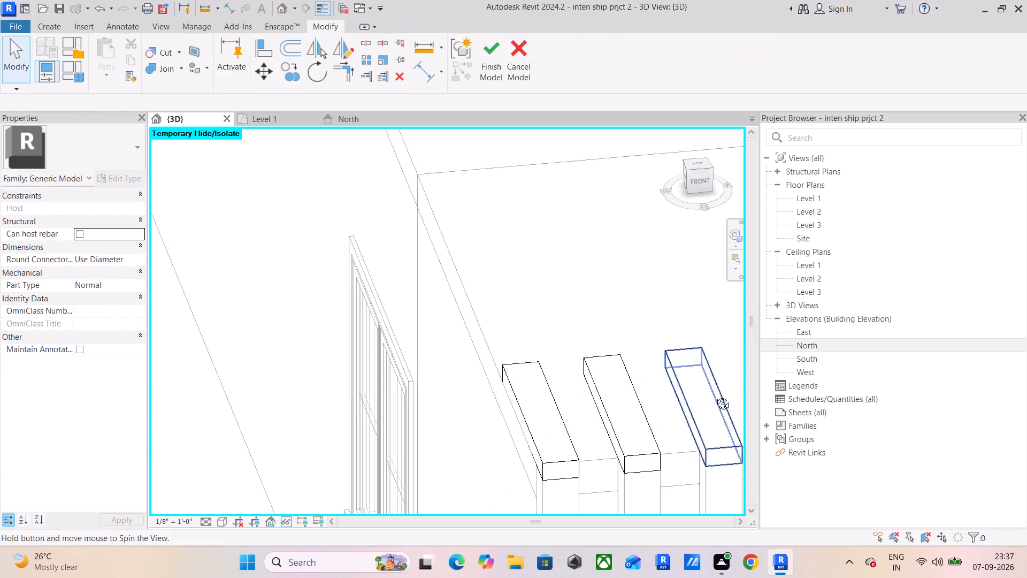
shift+middle_drag(715, 396, 777, 343)
middle_drag(599, 362, 386, 182)
shift+middle_drag(499, 253, 443, 238)
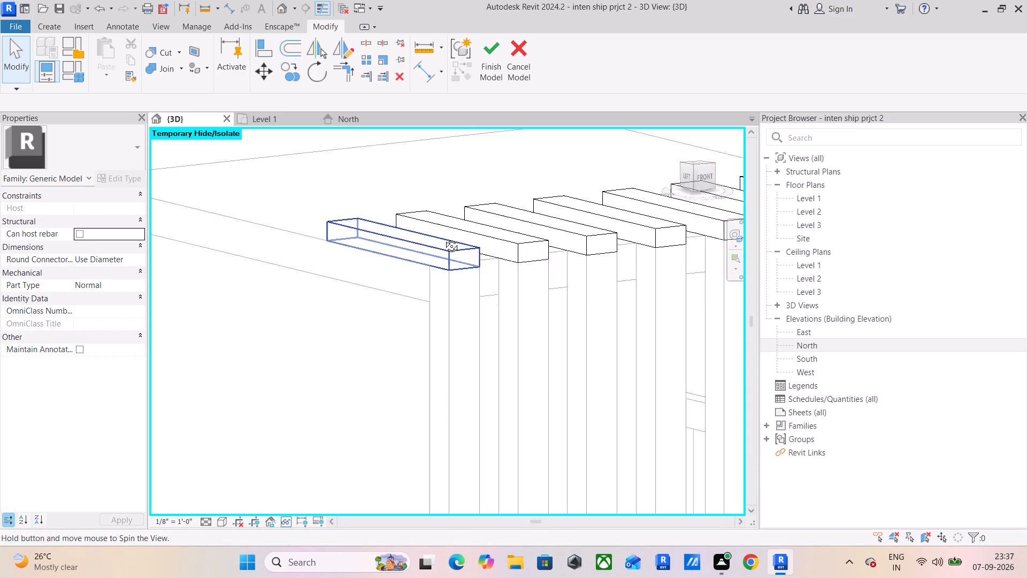
shift+middle_drag(443, 238, 442, 238)
click(485, 48)
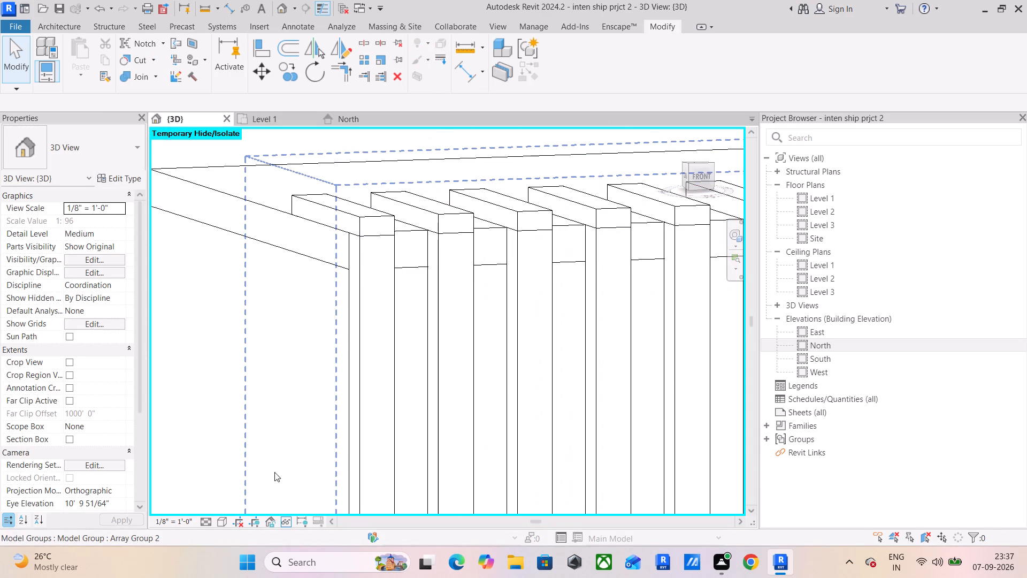
Set the 3D view's visual style to Shaded and examine the kitchen corner screen with its roof extensions.
click(224, 516)
click(246, 472)
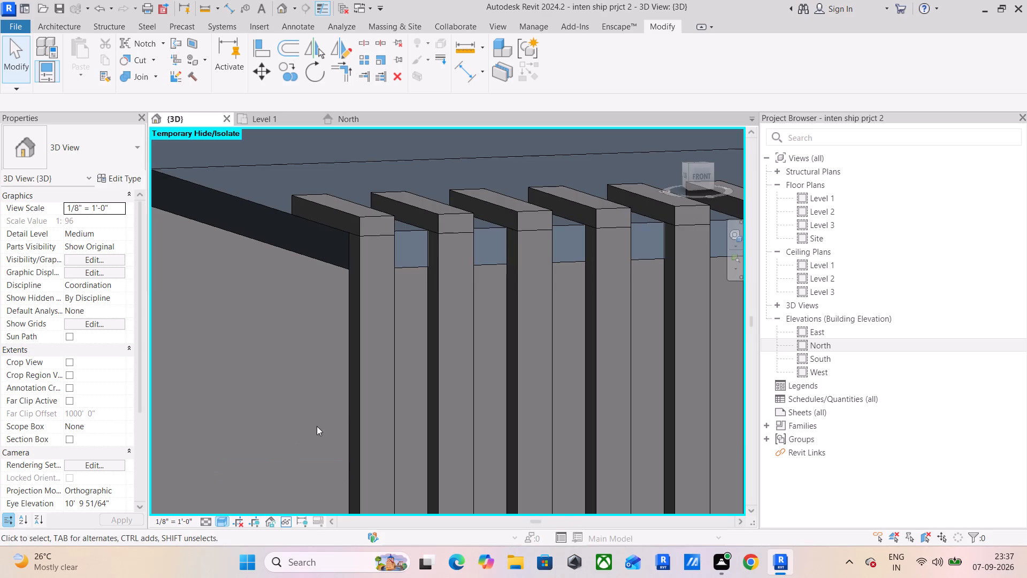
scroll(340, 414, down, 4)
shift+middle_drag(361, 437, 372, 454)
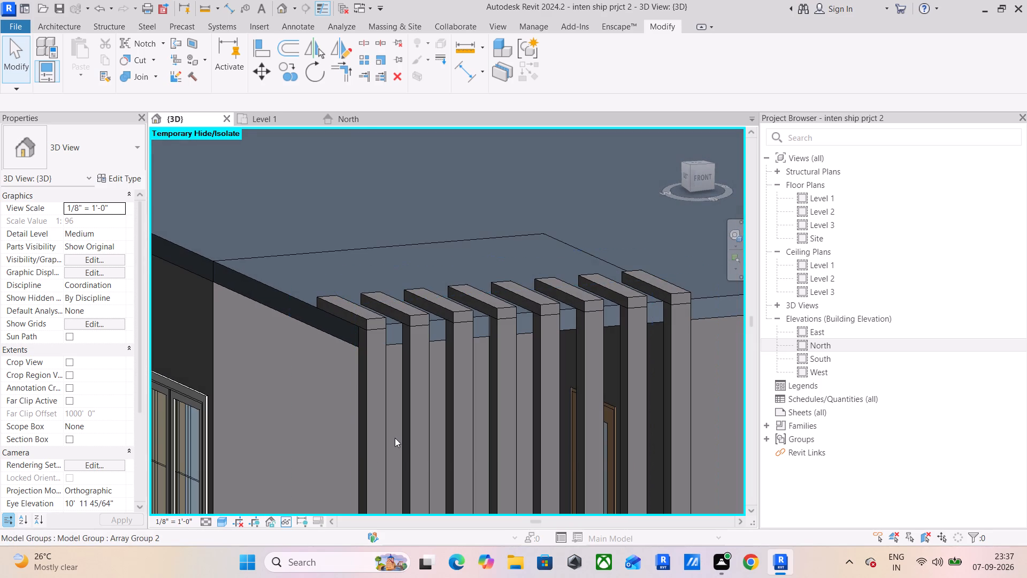
scroll(415, 423, down, 6)
middle_drag(352, 432, 328, 282)
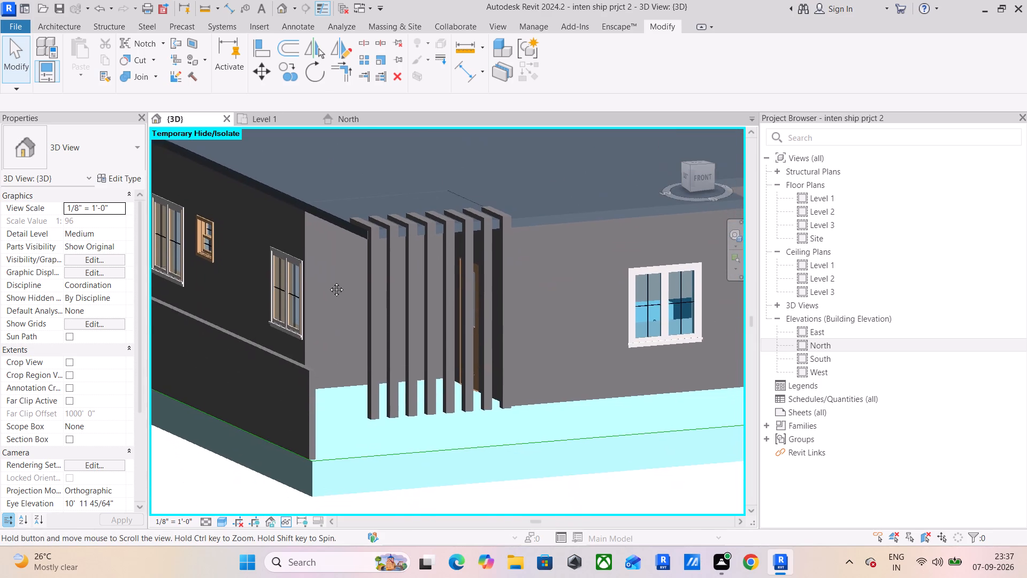
middle_drag(328, 282, 329, 296)
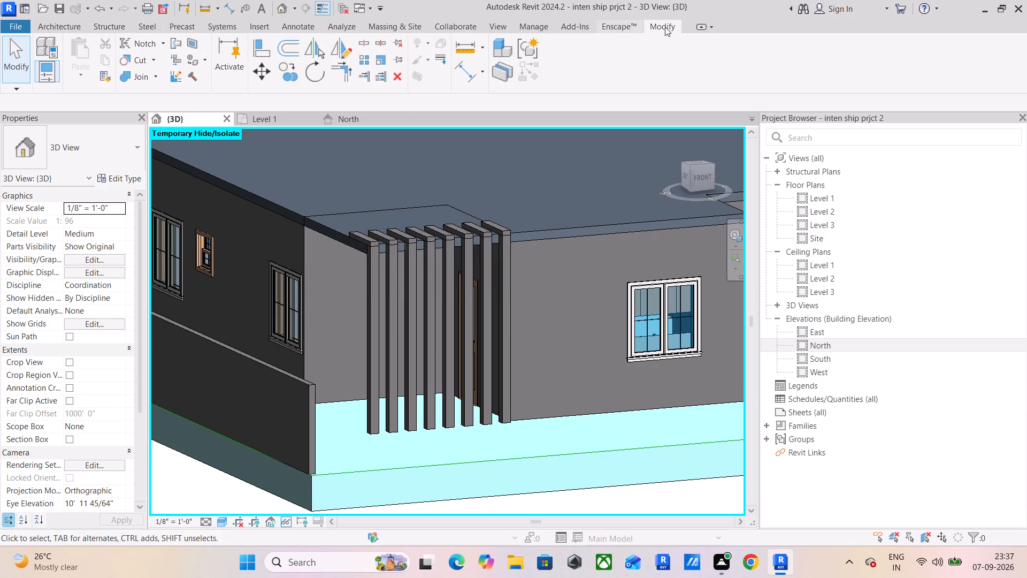
Browse the project materials list in the Material Browser for a material suited to the exterior walls.
click(530, 25)
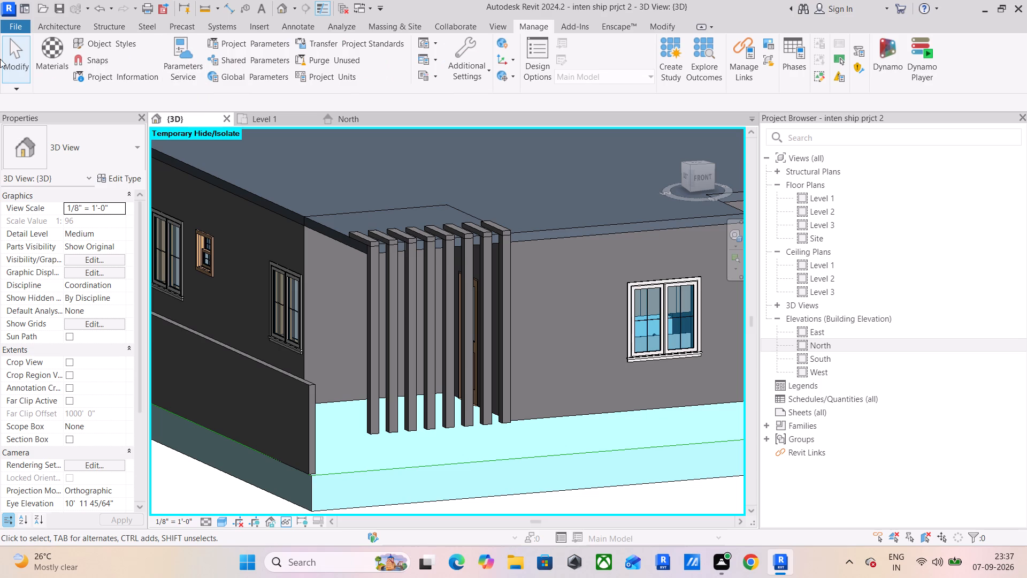
click(56, 54)
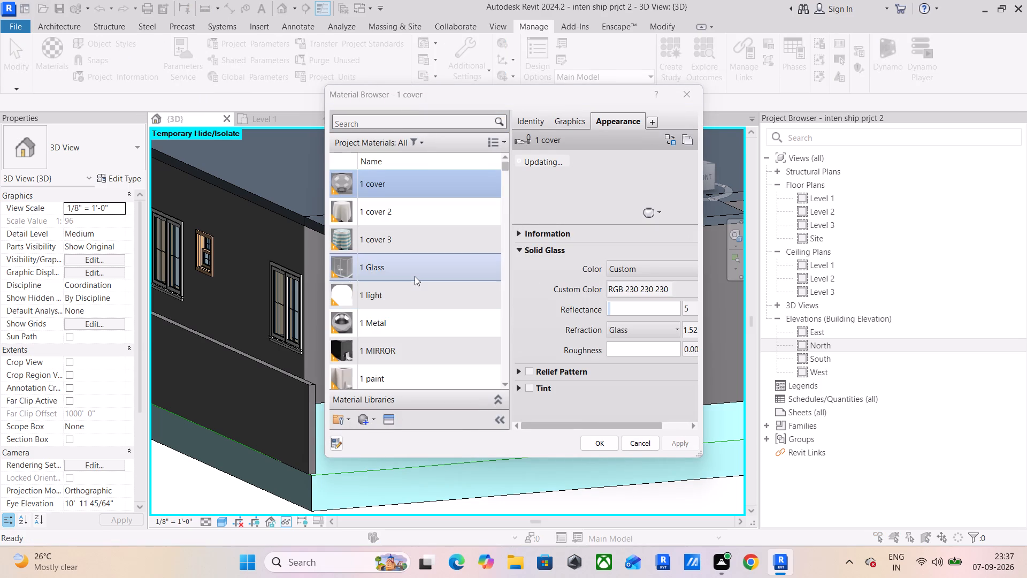
scroll(415, 276, down, 2)
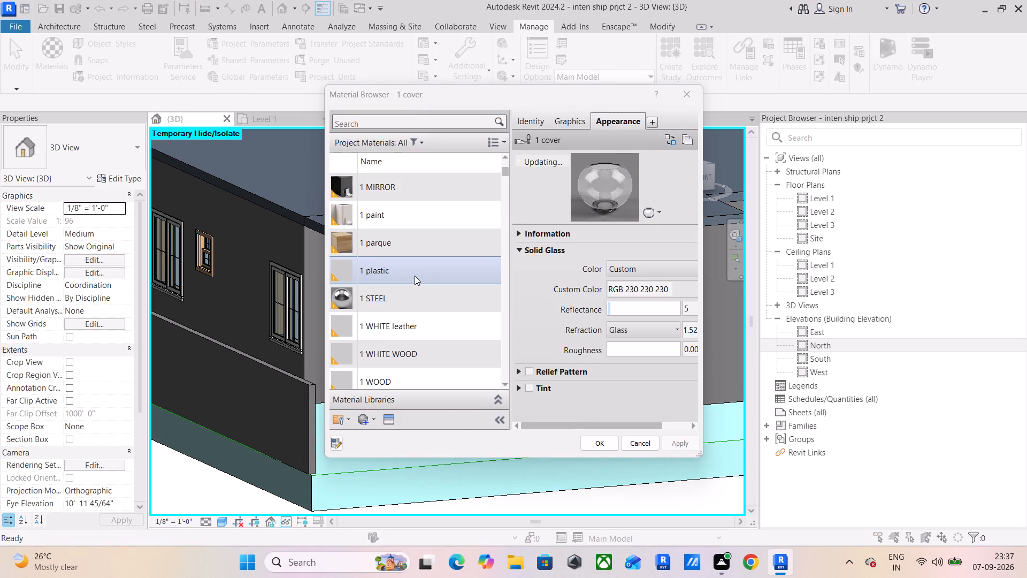
scroll(445, 335, down, 4)
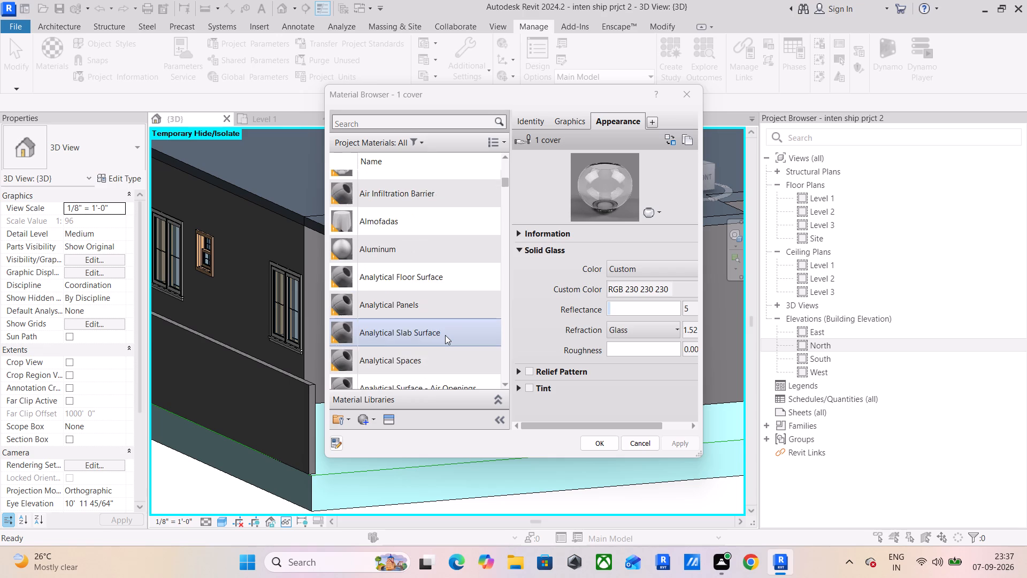
scroll(445, 335, up, 1)
scroll(413, 230, up, 1)
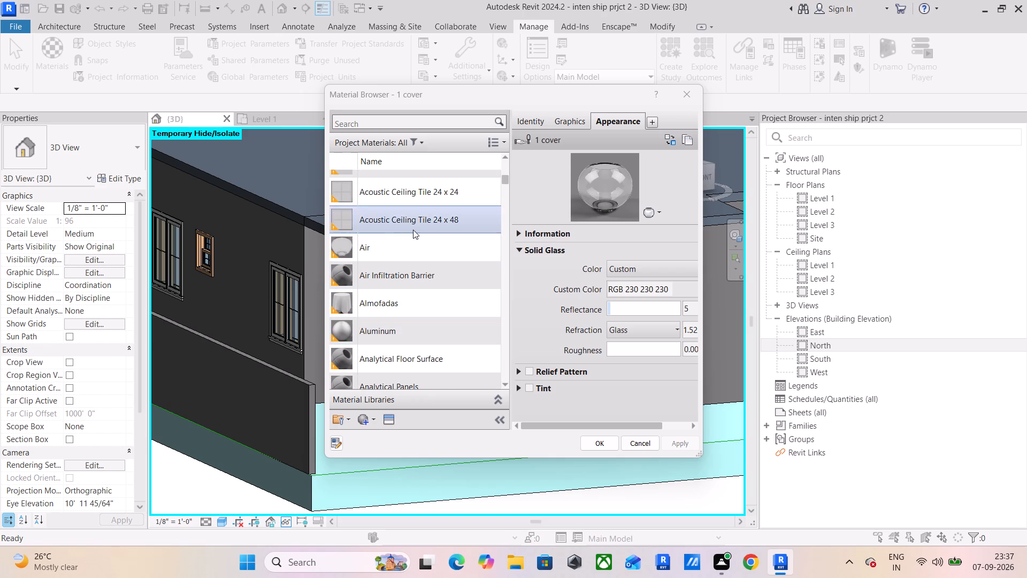
scroll(413, 230, up, 1)
scroll(417, 234, down, 4)
scroll(420, 325, down, 5)
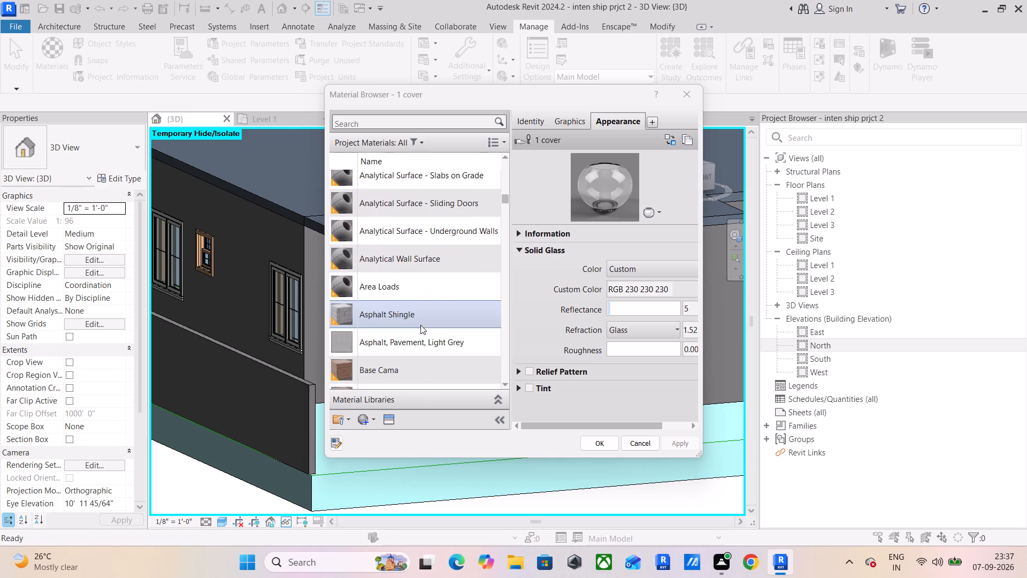
scroll(420, 325, down, 3)
scroll(420, 325, up, 1)
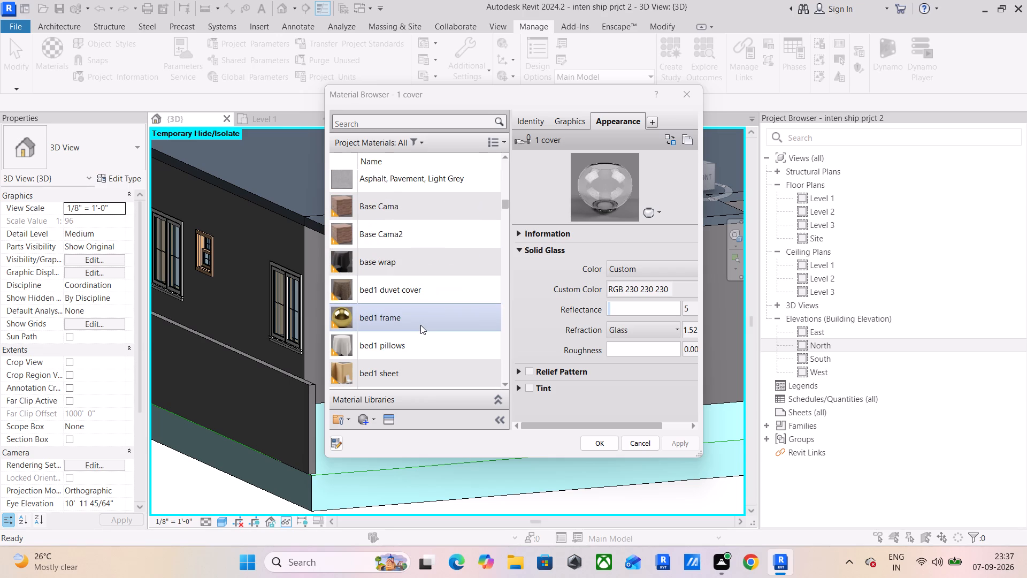
scroll(420, 325, down, 2)
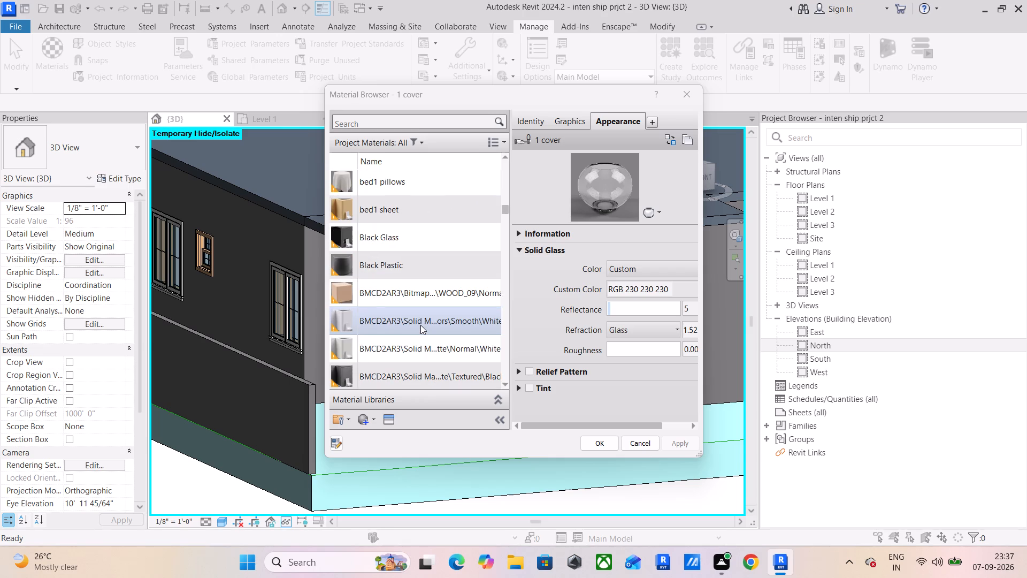
scroll(420, 325, up, 1)
scroll(420, 325, down, 2)
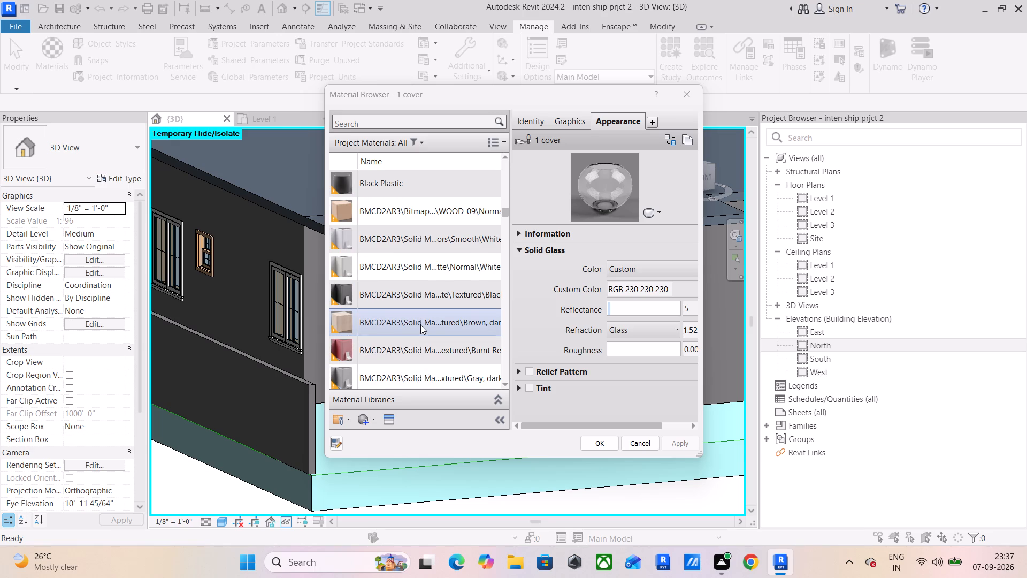
scroll(420, 325, down, 4)
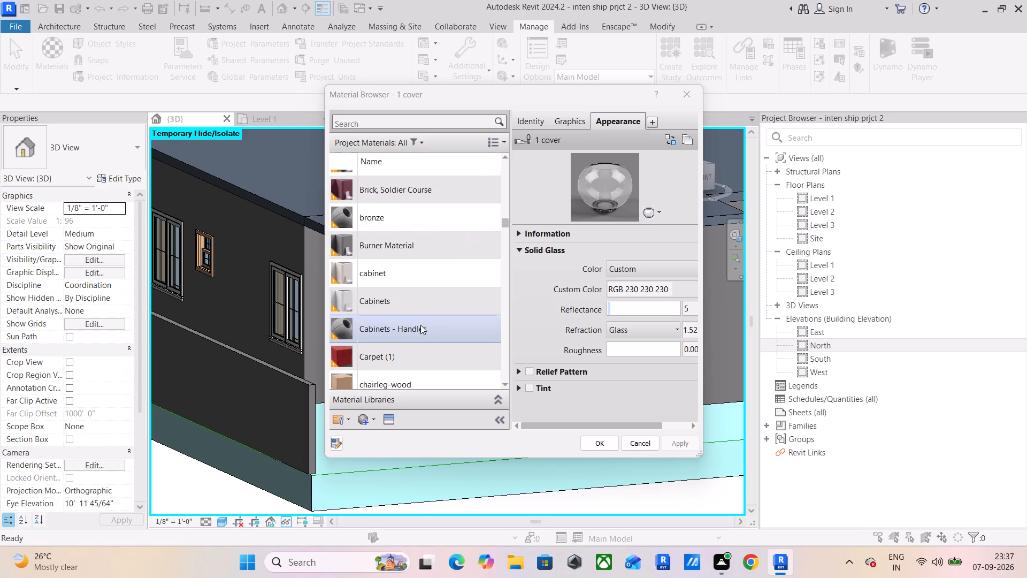
scroll(420, 325, down, 3)
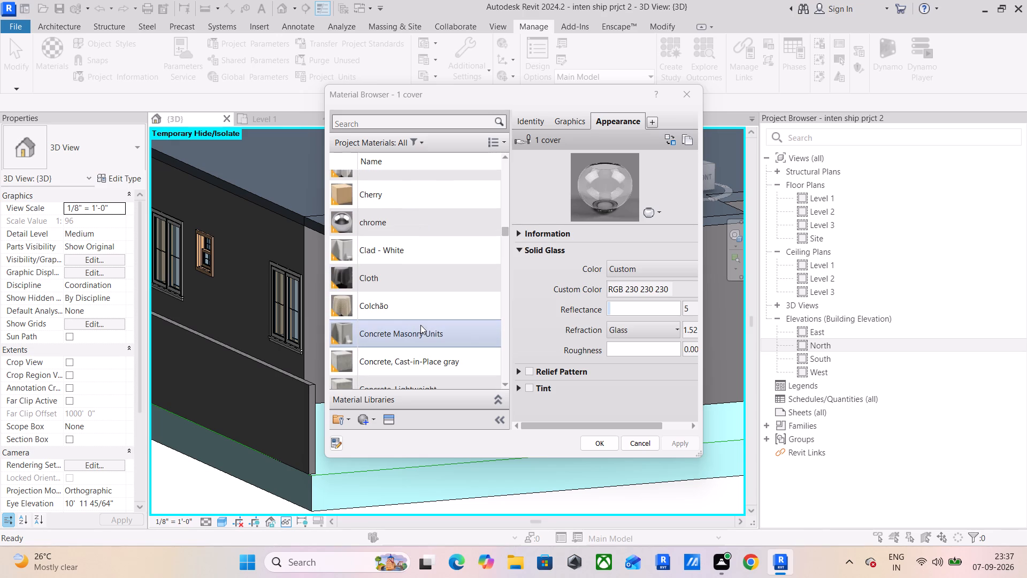
scroll(420, 325, down, 4)
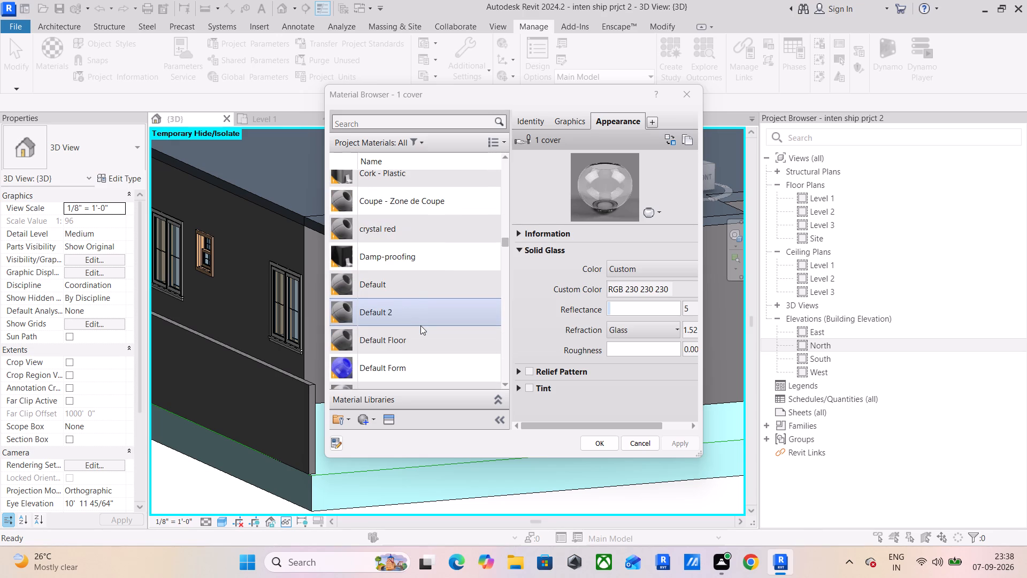
scroll(420, 325, down, 4)
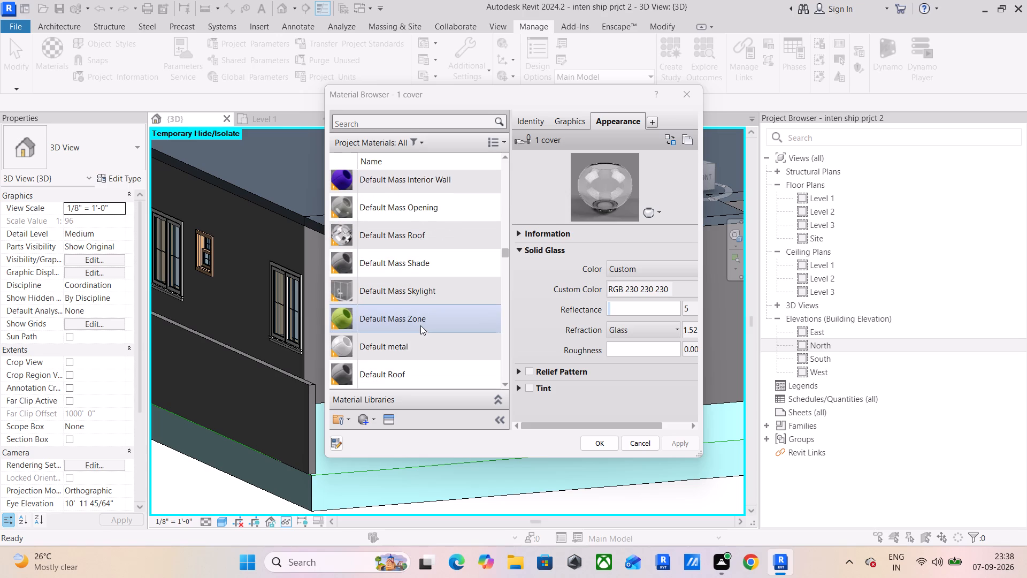
scroll(420, 325, down, 5)
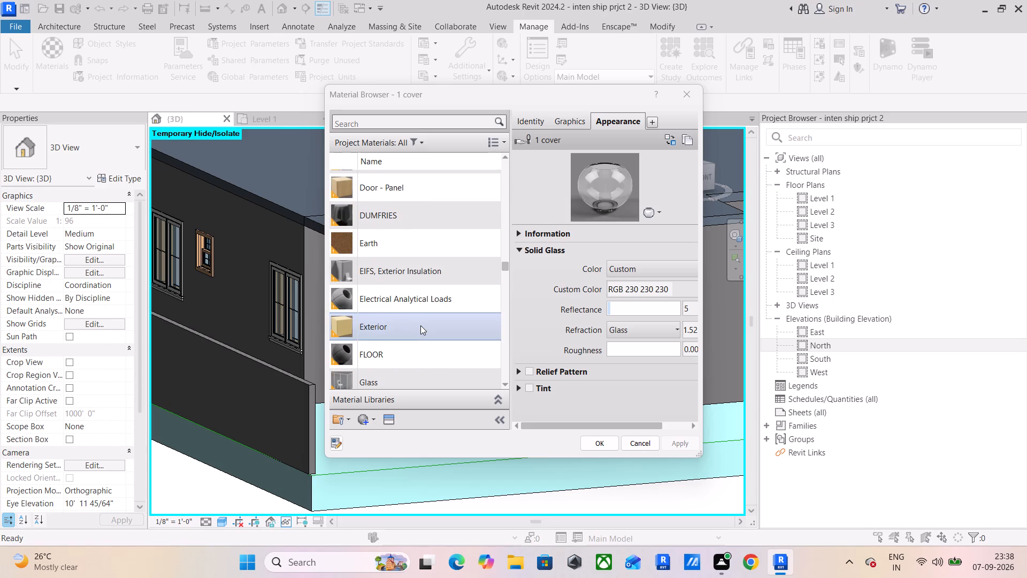
scroll(420, 325, down, 2)
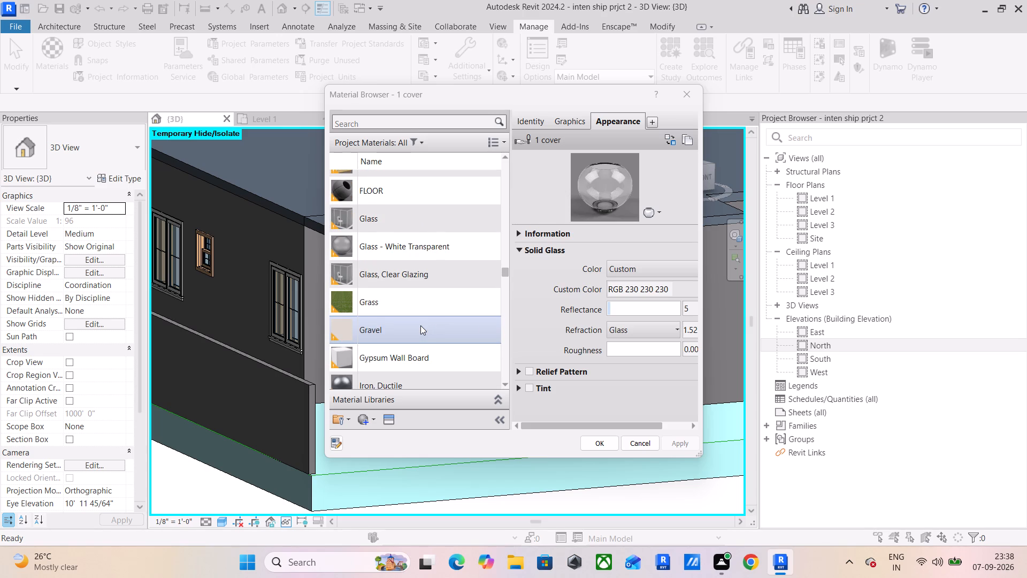
scroll(420, 325, down, 3)
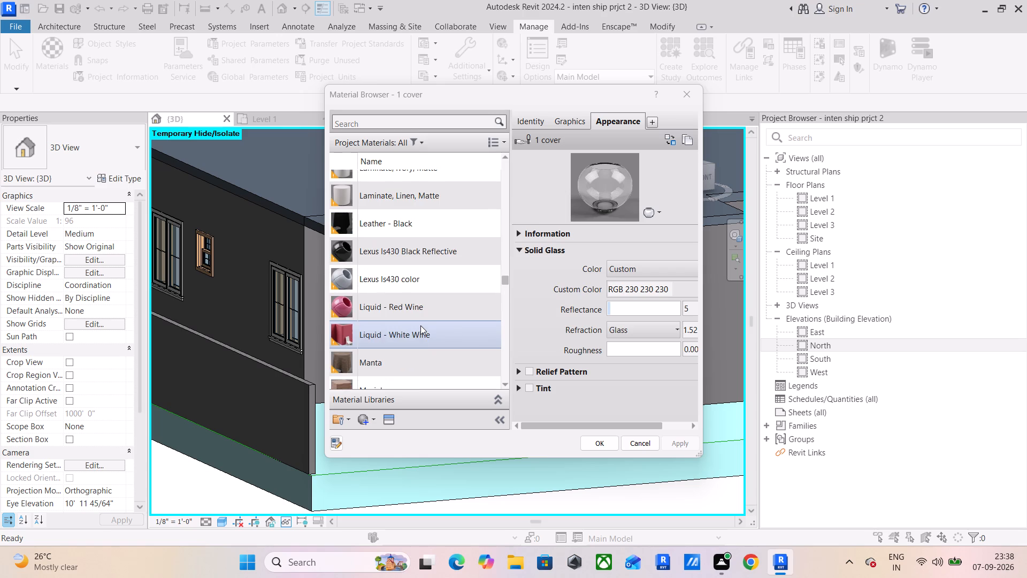
scroll(420, 325, down, 3)
right_click(420, 325)
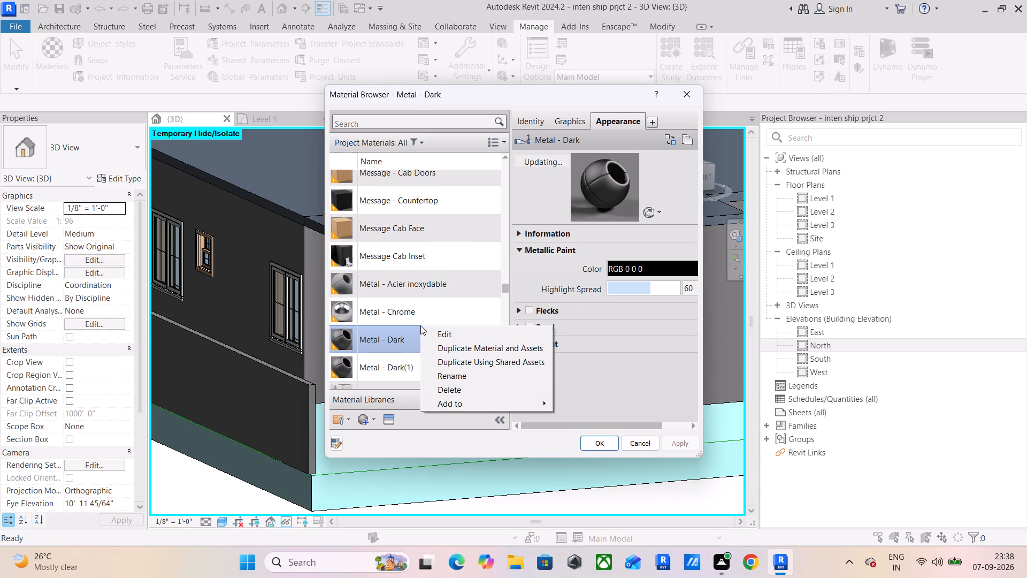
click(365, 421)
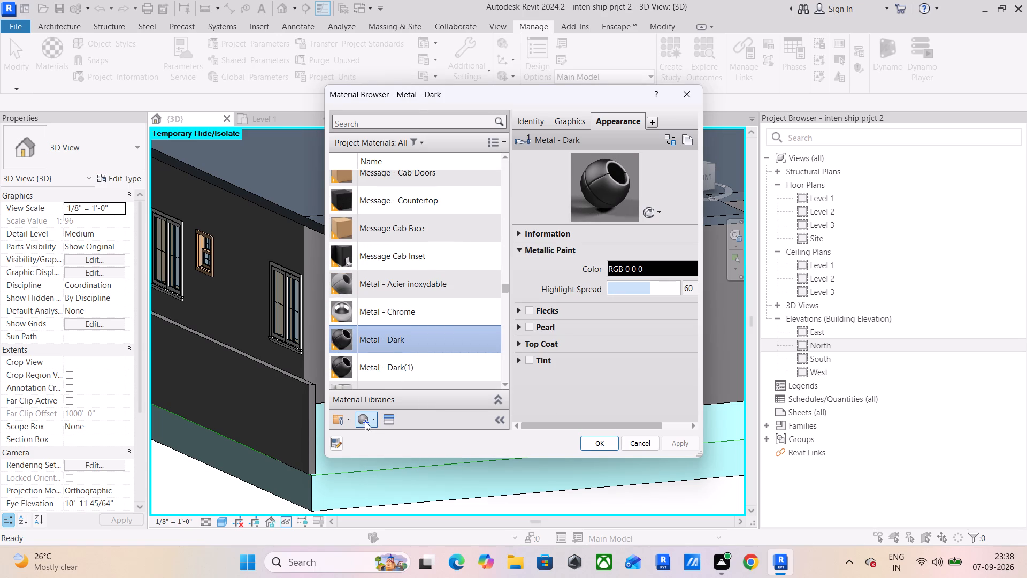
Create a new project material and name it exterior wall.
click(365, 421)
click(385, 437)
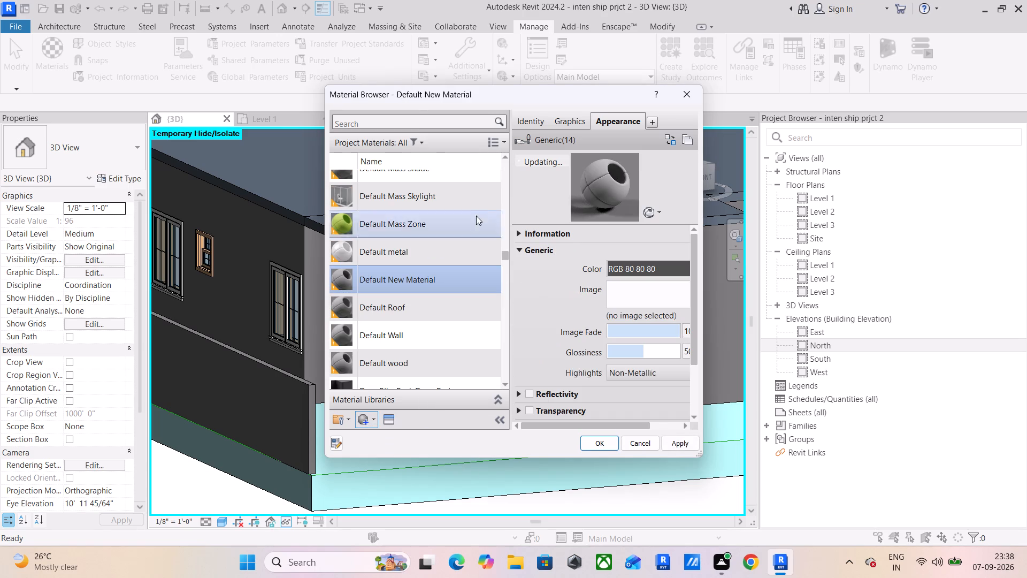
right_click(462, 277)
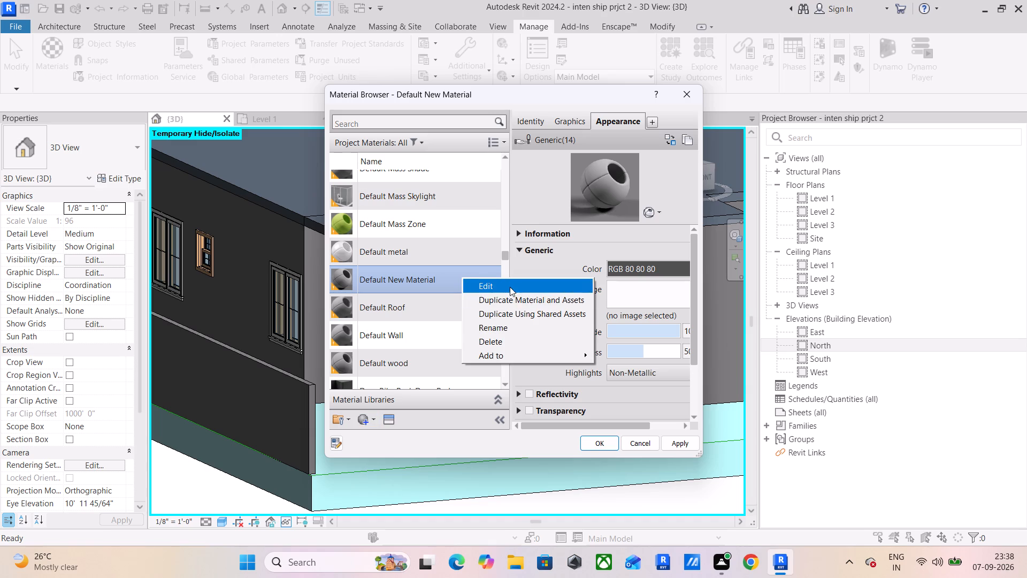
click(512, 329)
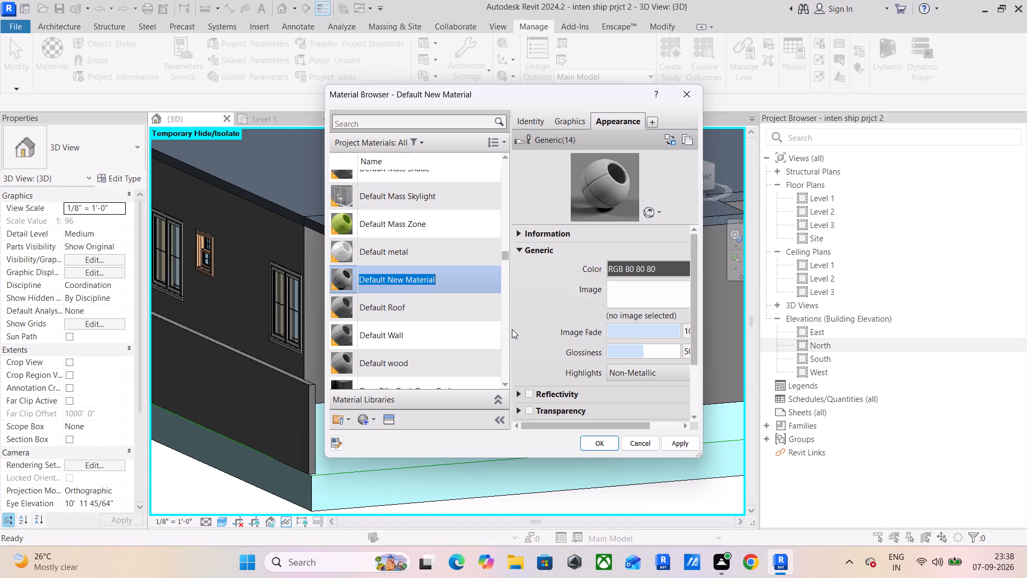
text(exterio)
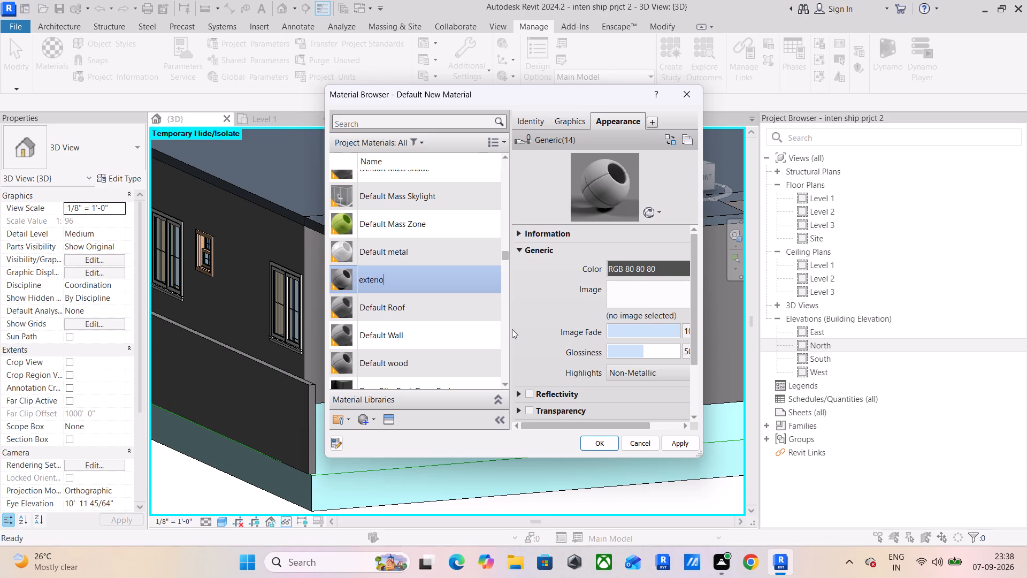
text(r wall)
key(Return)
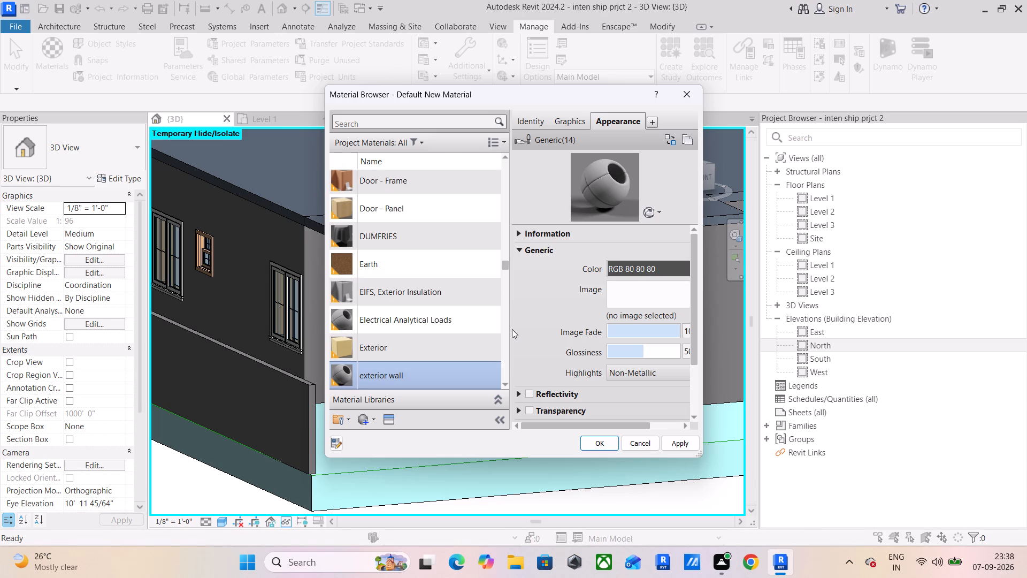
Set the exterior wall material's appearance color to olive green, RGB 115 121 32.
click(657, 268)
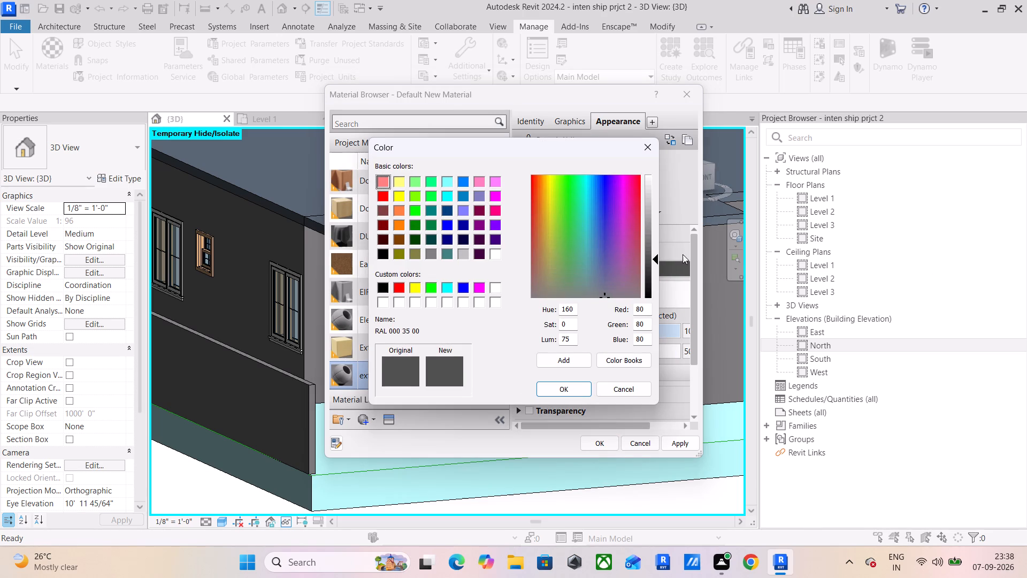
click(551, 227)
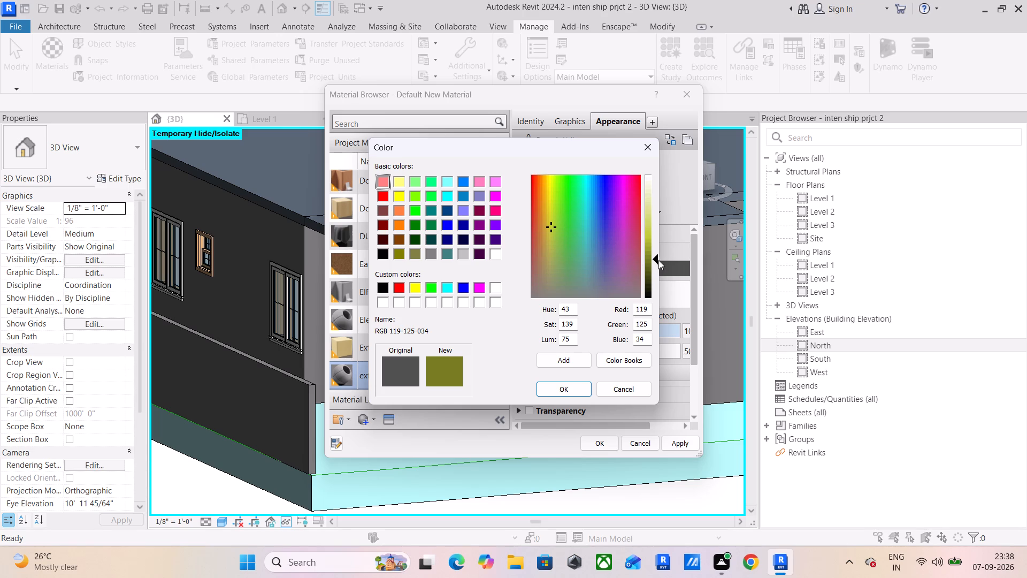
click(656, 257)
click(569, 386)
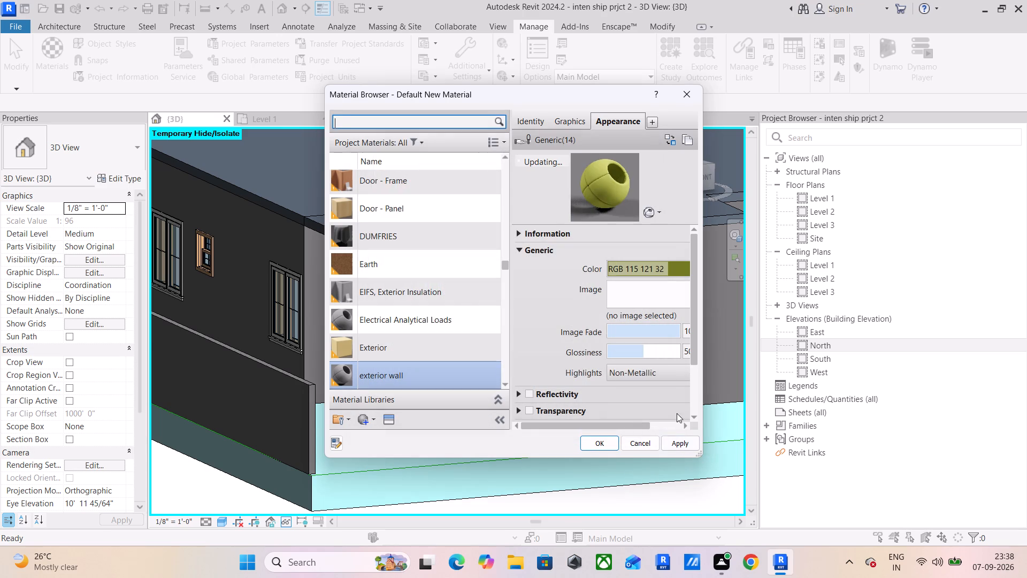
Make the exterior wall material's shading use its render appearance, and apply the material changes.
click(571, 121)
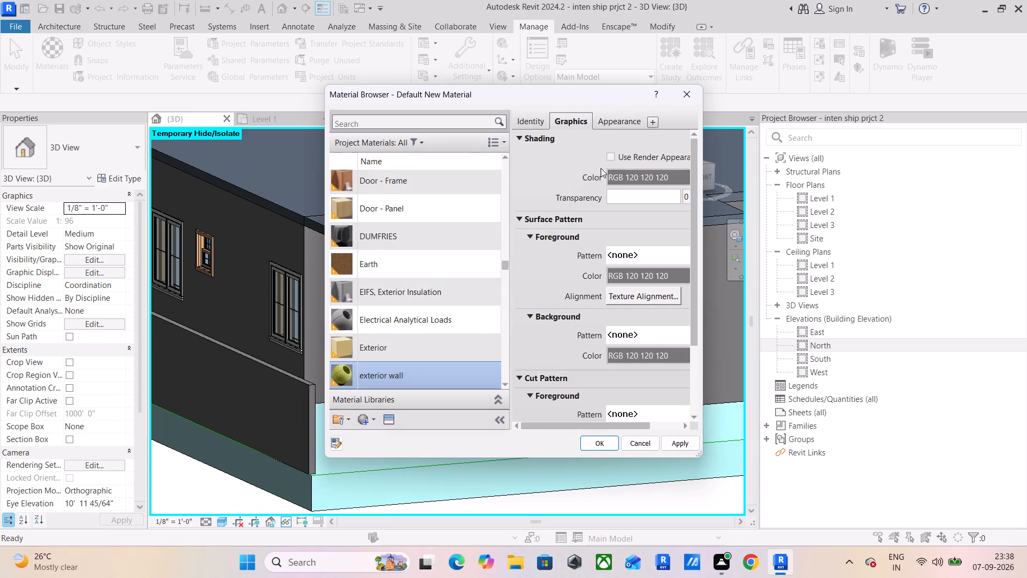
click(614, 148)
click(616, 165)
click(617, 155)
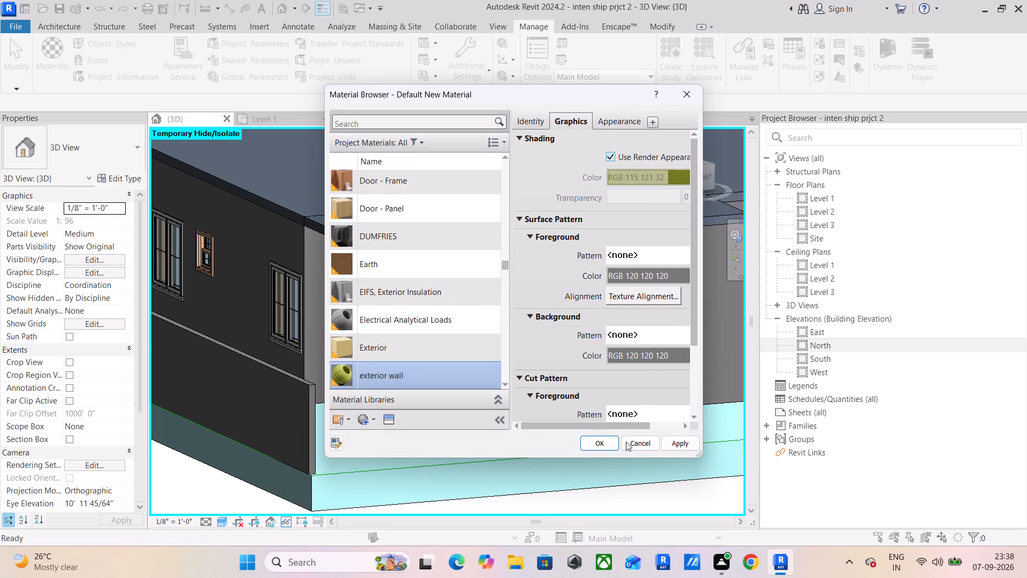
click(678, 442)
click(599, 440)
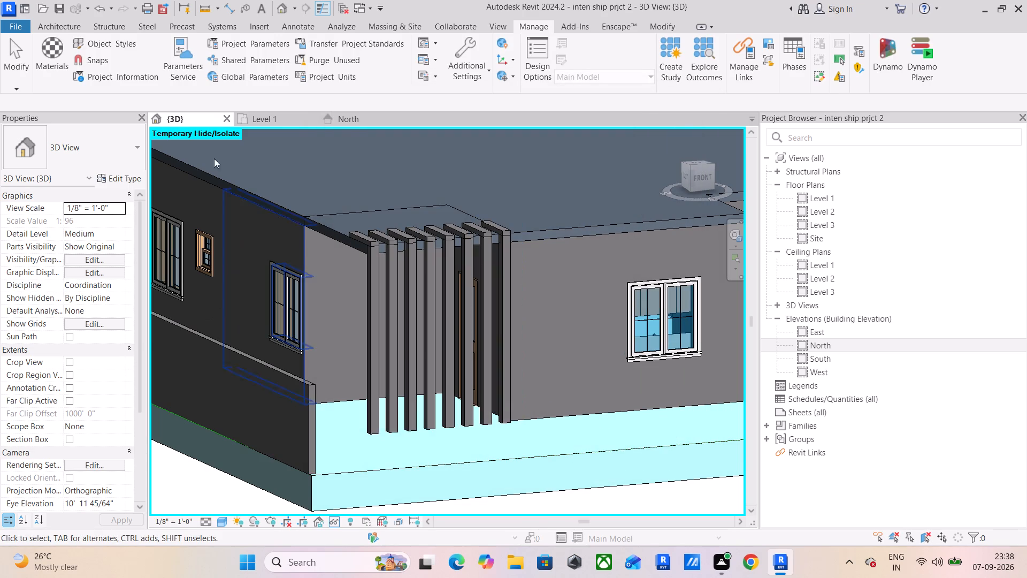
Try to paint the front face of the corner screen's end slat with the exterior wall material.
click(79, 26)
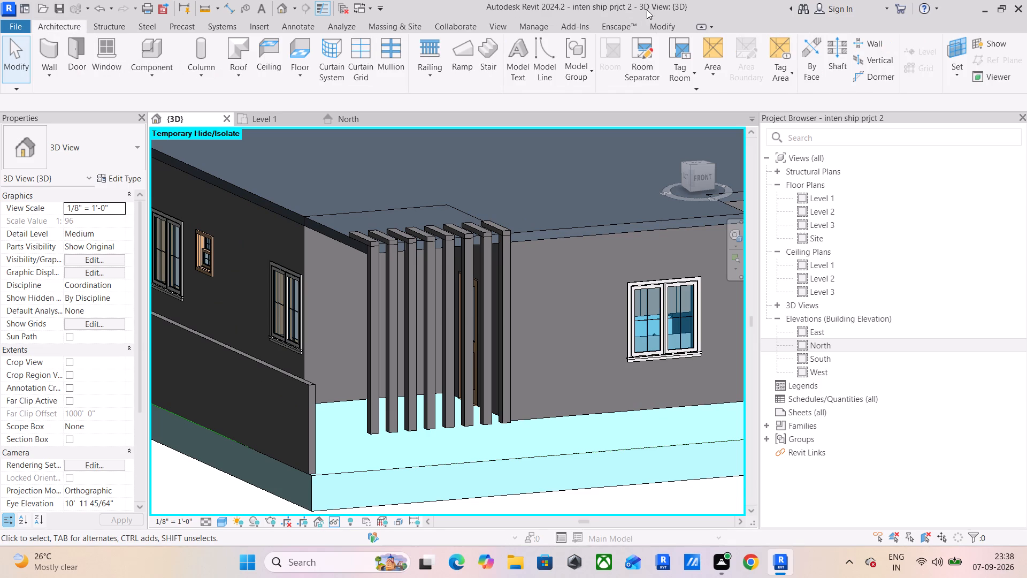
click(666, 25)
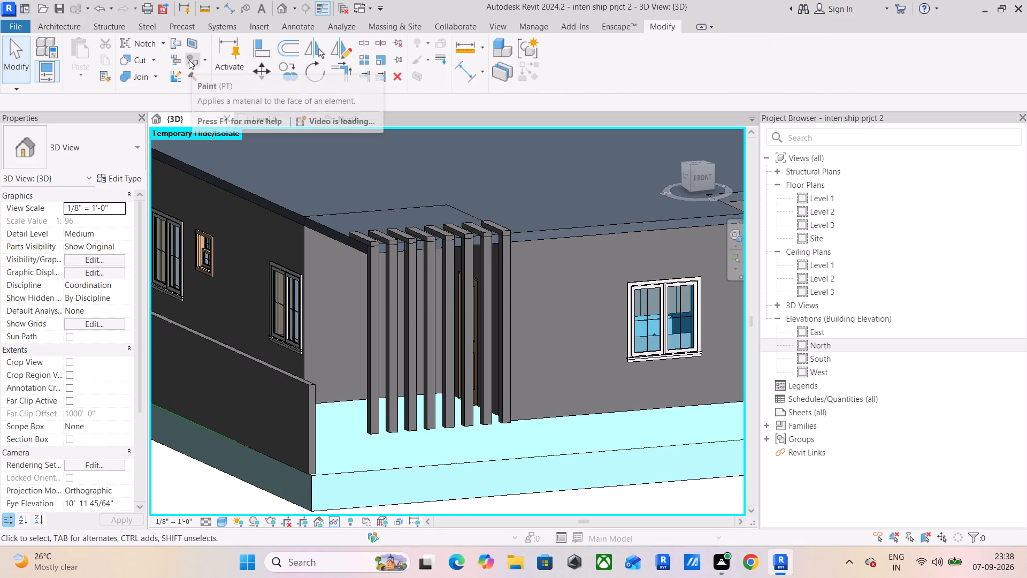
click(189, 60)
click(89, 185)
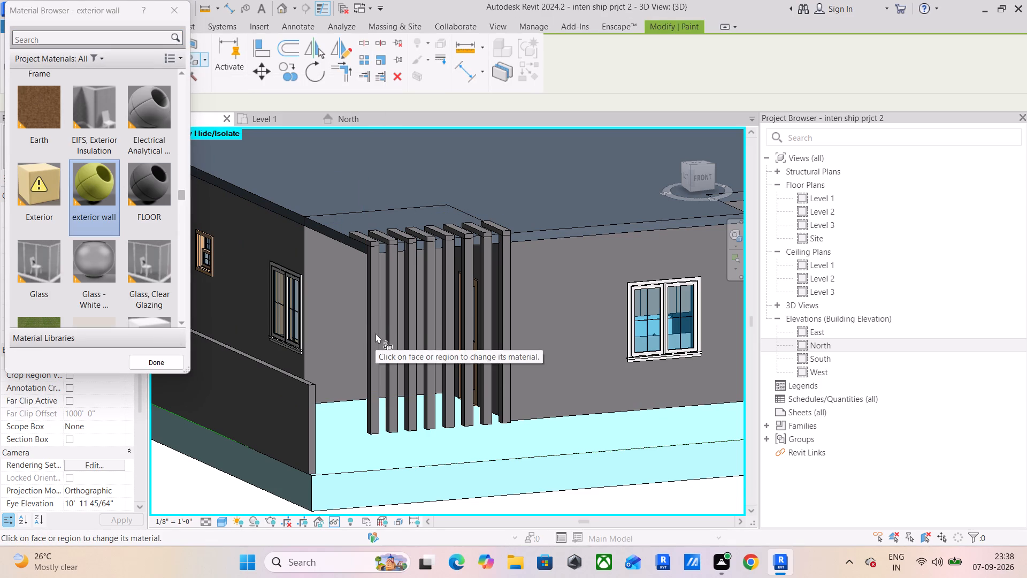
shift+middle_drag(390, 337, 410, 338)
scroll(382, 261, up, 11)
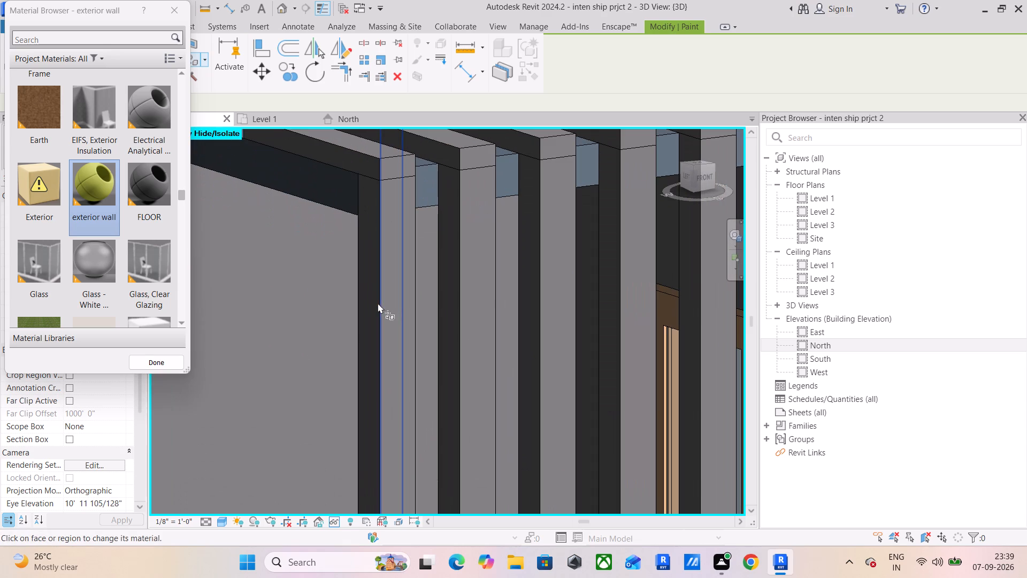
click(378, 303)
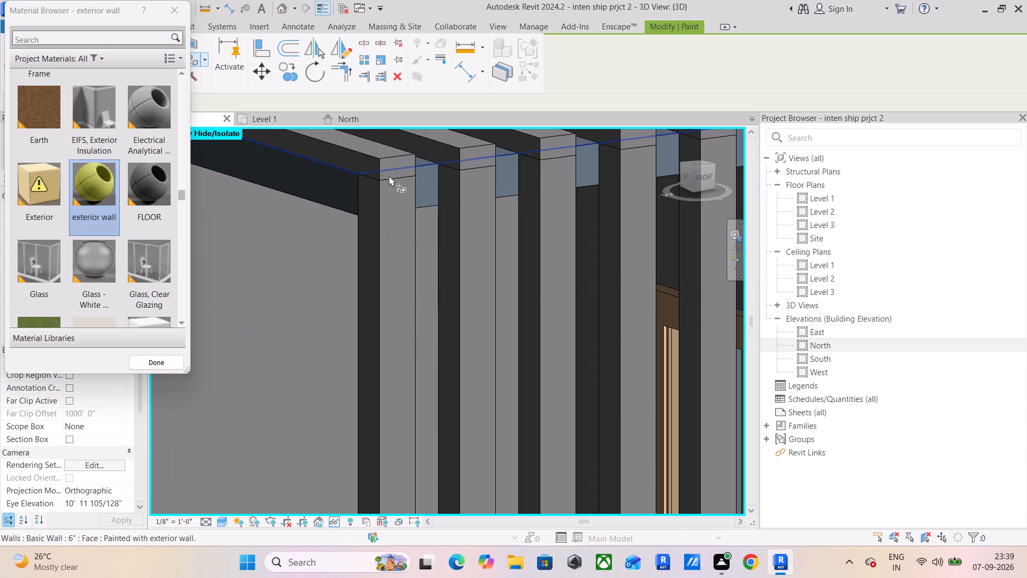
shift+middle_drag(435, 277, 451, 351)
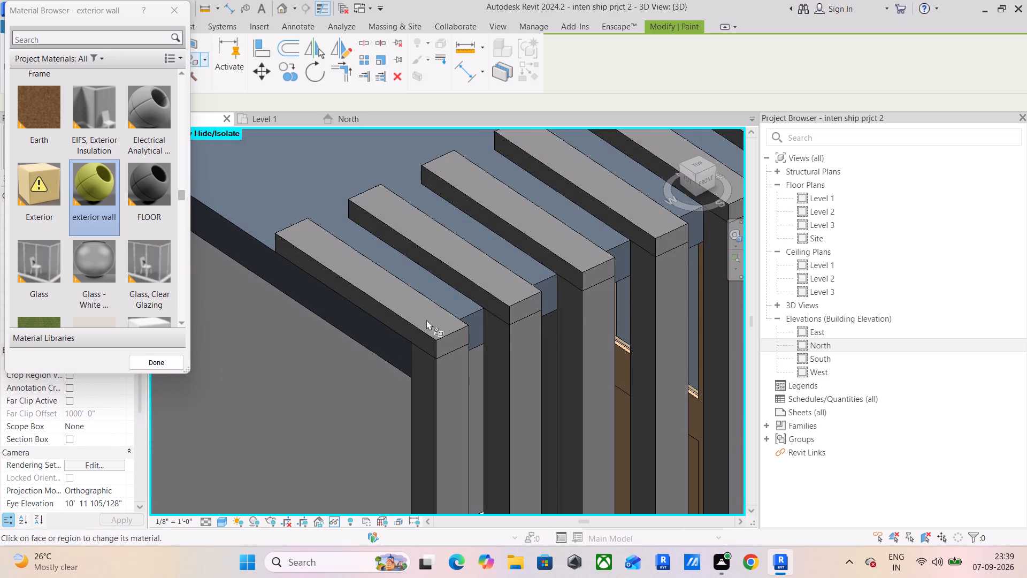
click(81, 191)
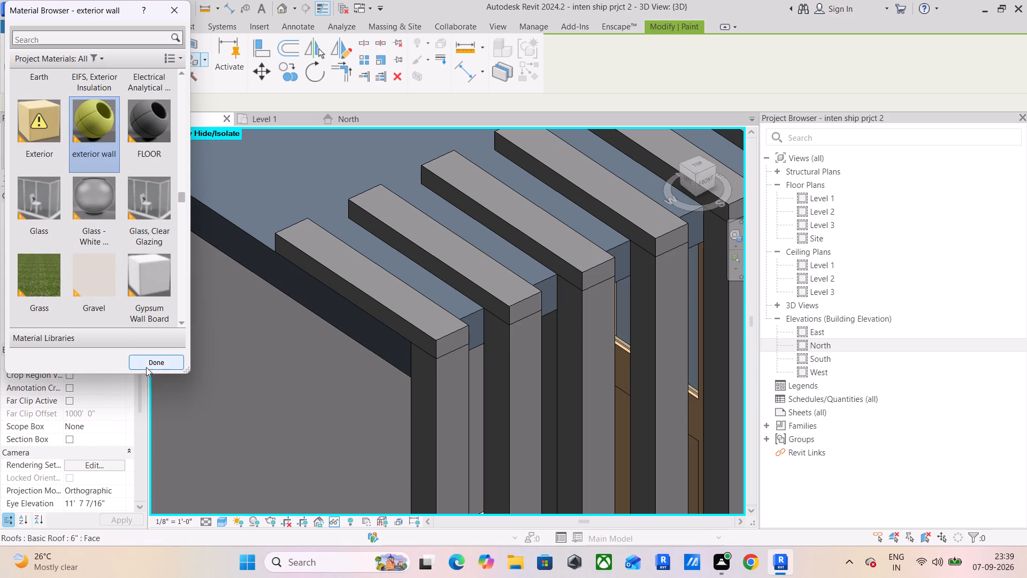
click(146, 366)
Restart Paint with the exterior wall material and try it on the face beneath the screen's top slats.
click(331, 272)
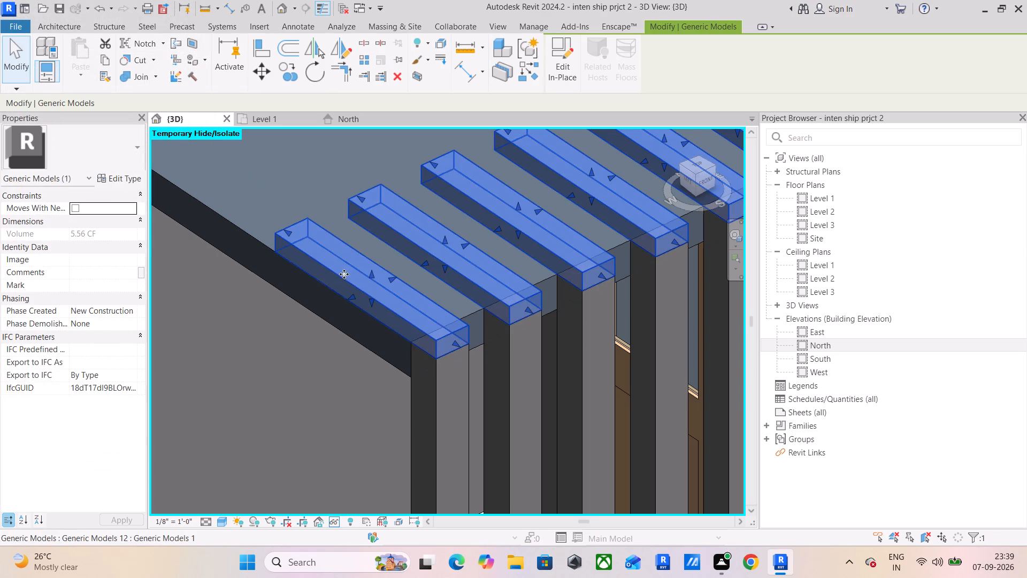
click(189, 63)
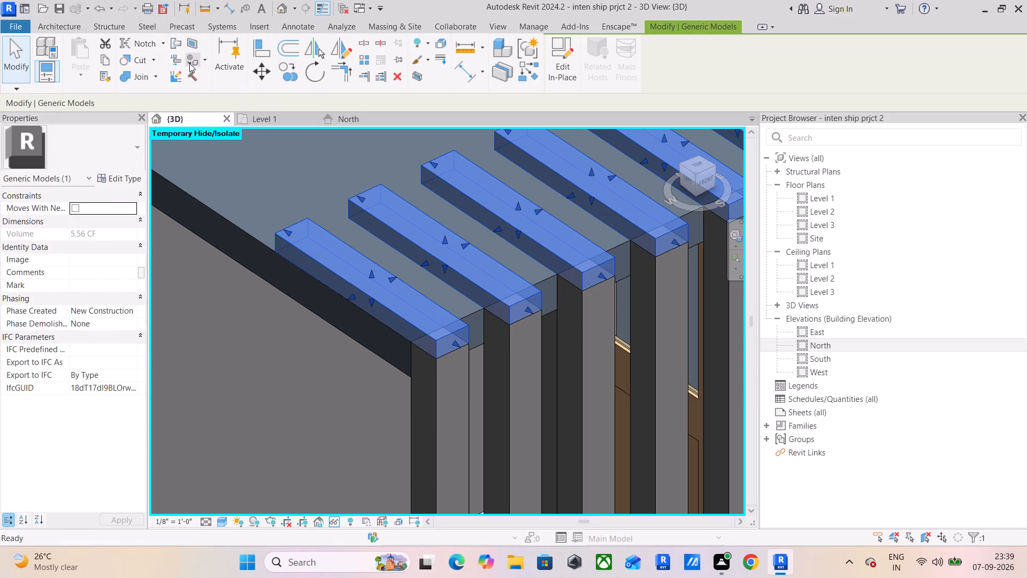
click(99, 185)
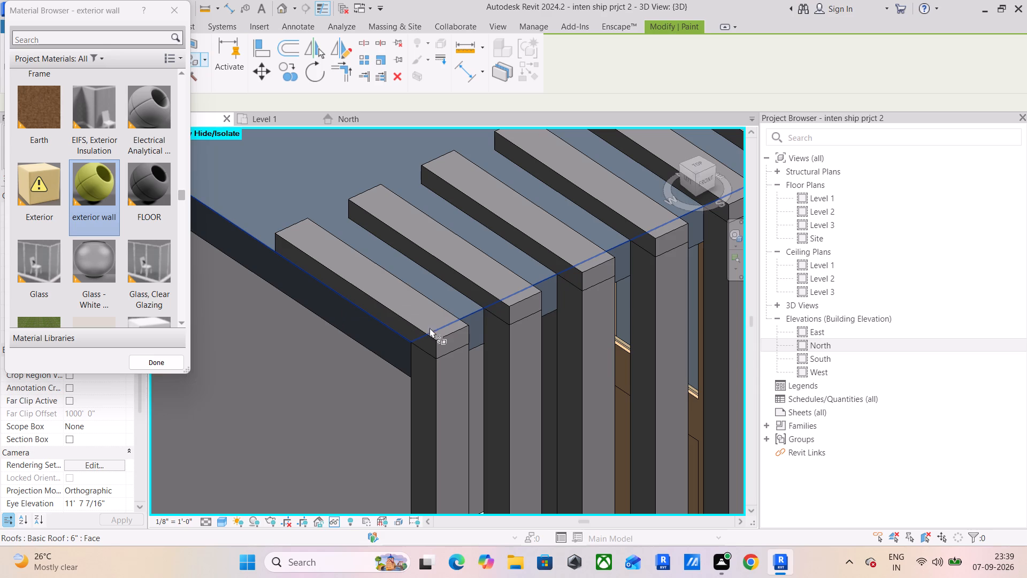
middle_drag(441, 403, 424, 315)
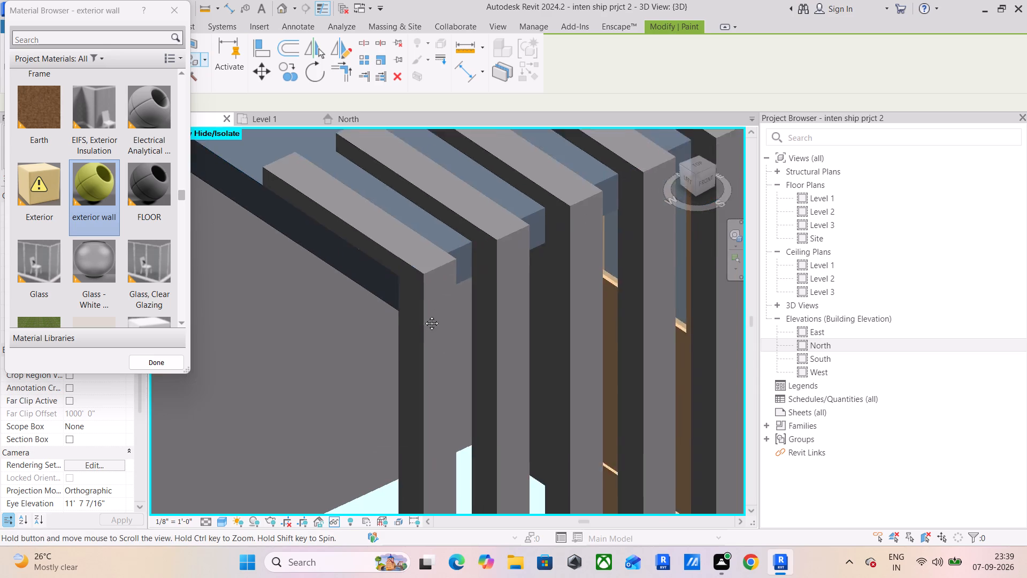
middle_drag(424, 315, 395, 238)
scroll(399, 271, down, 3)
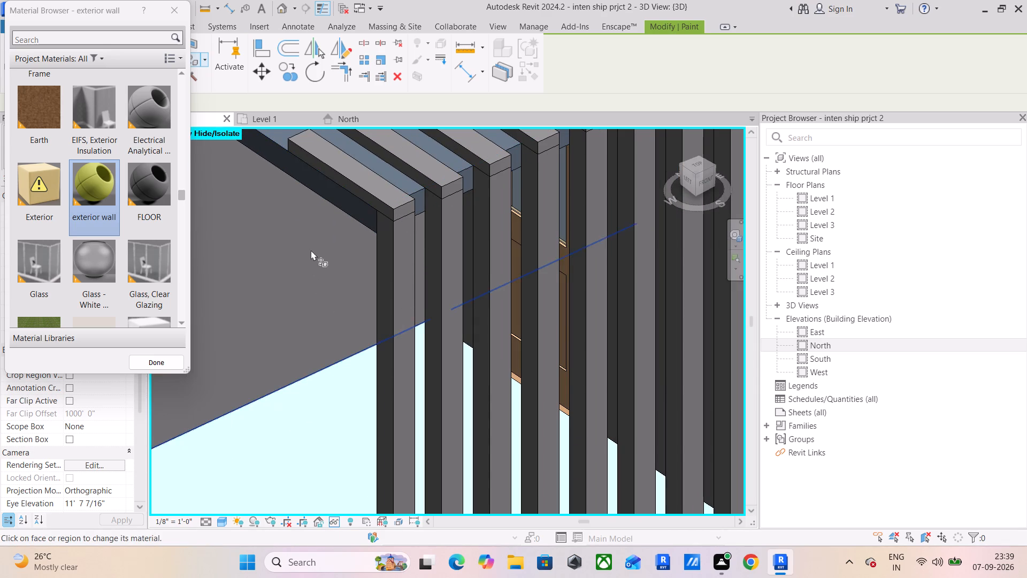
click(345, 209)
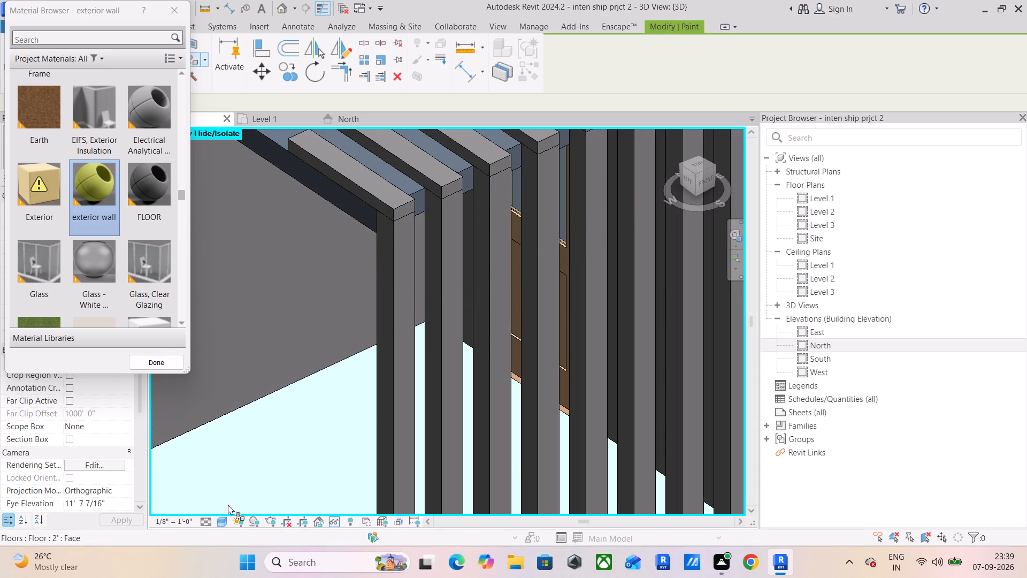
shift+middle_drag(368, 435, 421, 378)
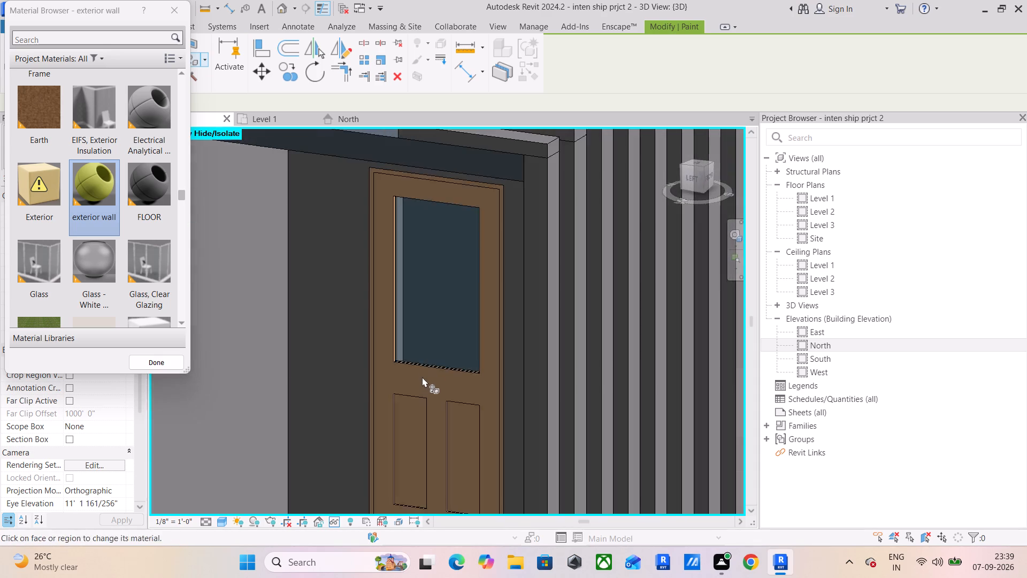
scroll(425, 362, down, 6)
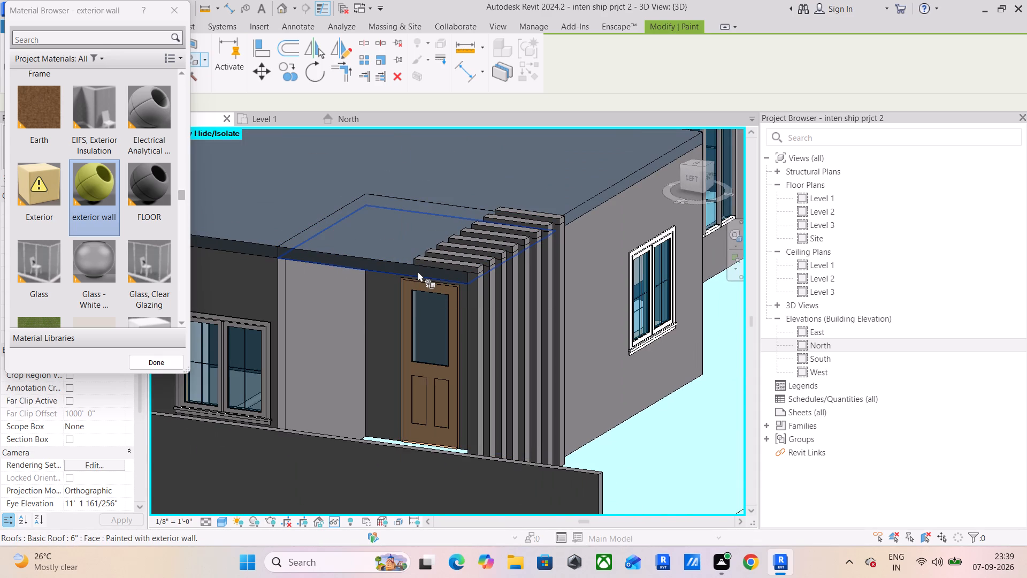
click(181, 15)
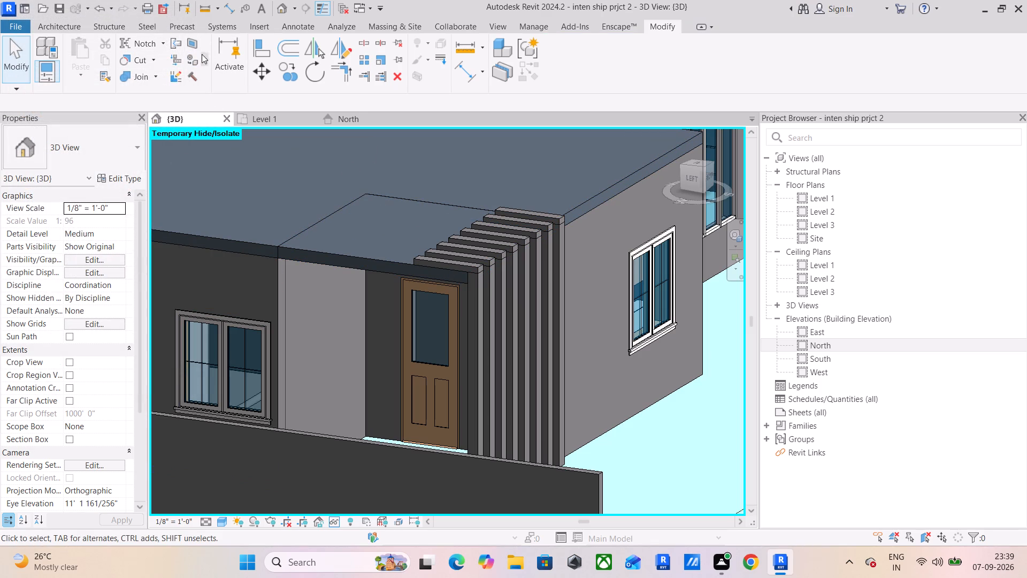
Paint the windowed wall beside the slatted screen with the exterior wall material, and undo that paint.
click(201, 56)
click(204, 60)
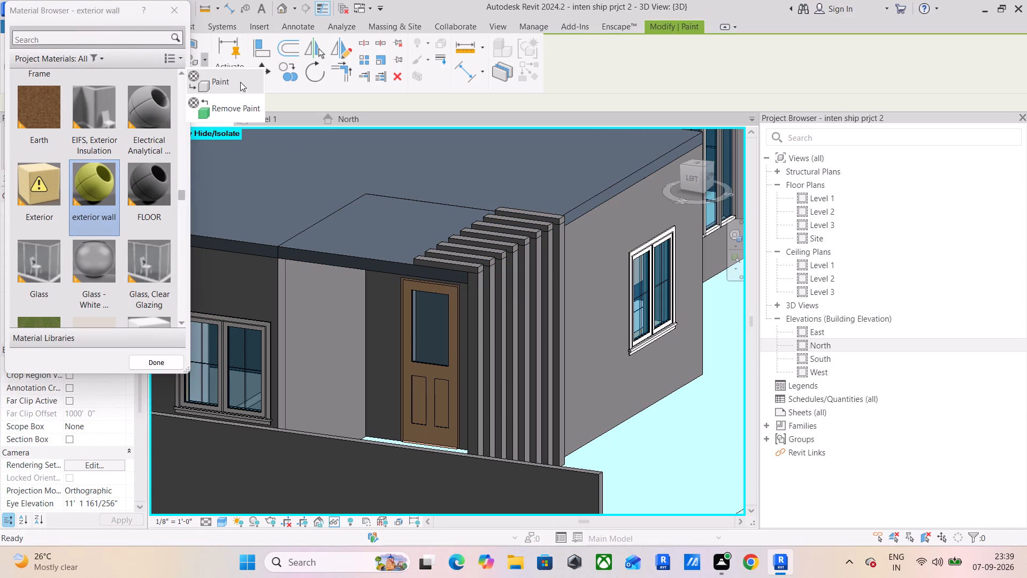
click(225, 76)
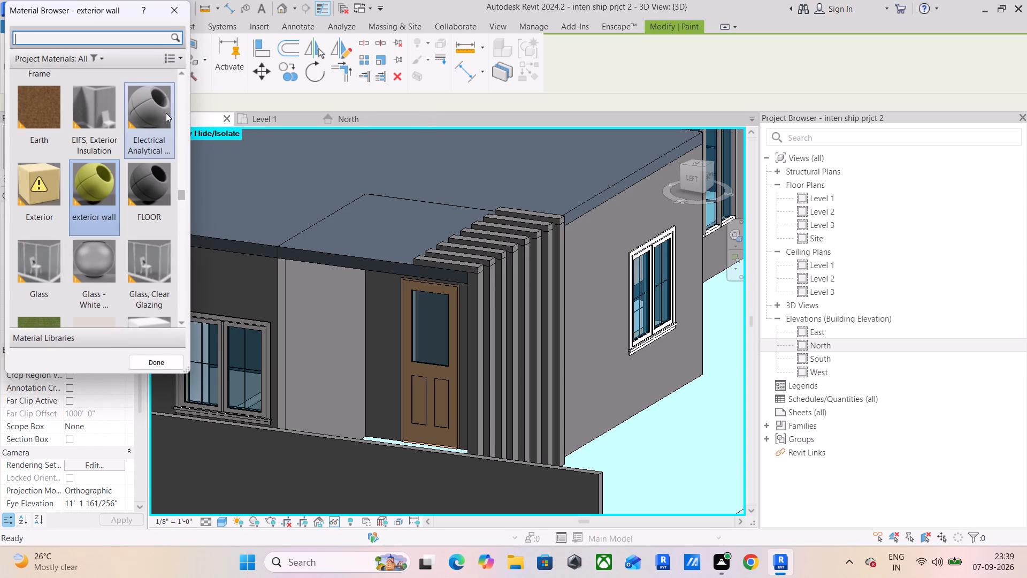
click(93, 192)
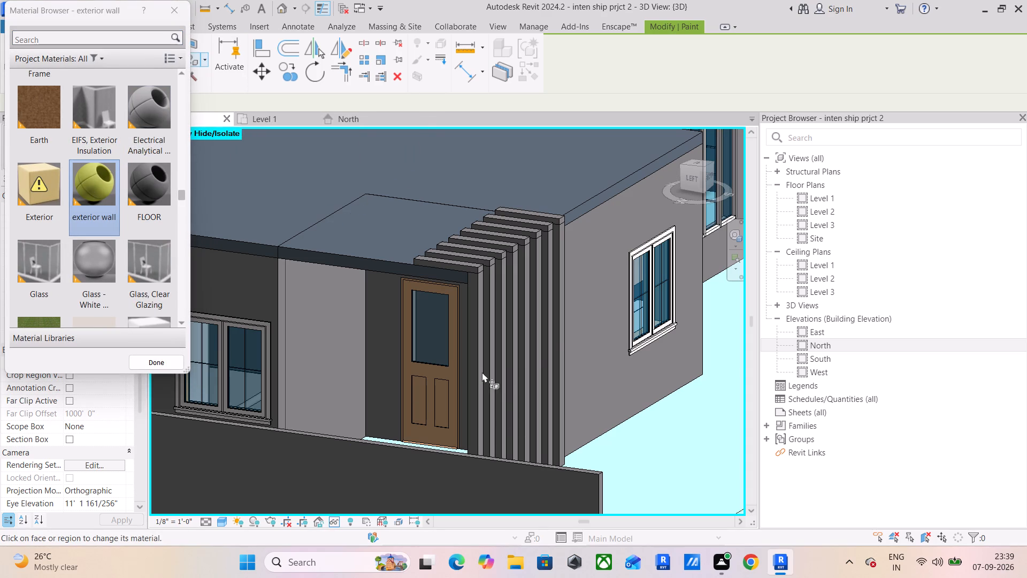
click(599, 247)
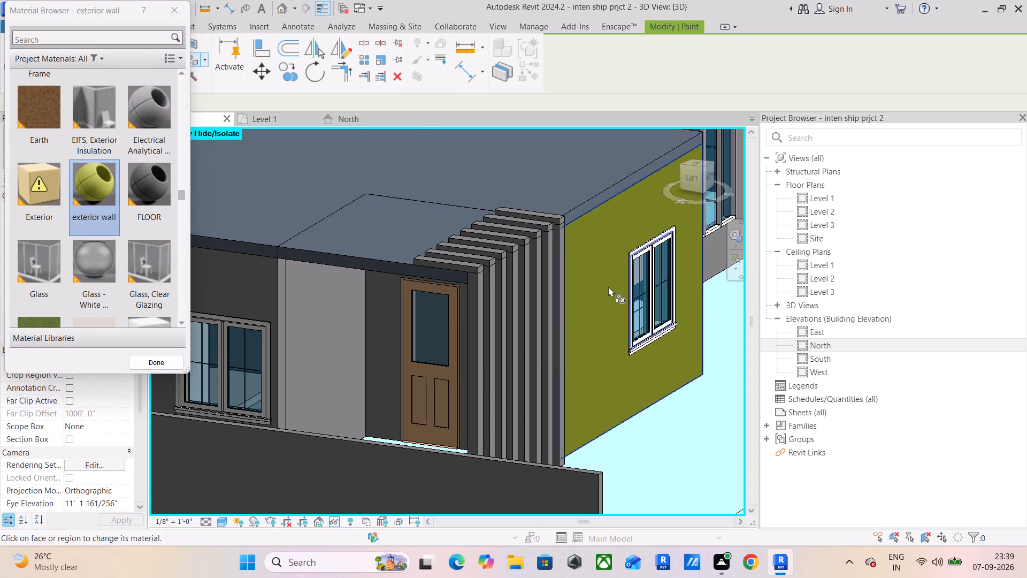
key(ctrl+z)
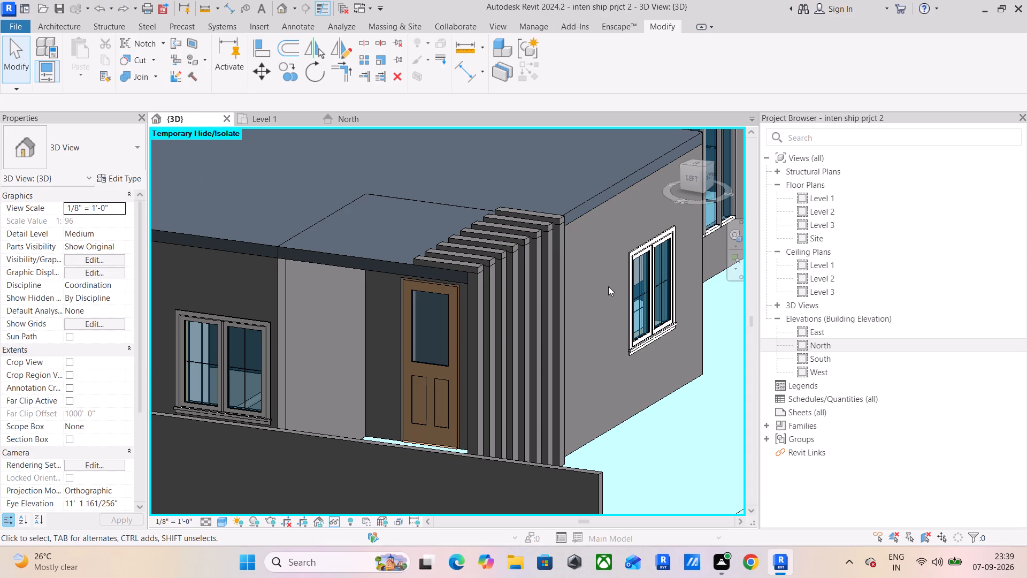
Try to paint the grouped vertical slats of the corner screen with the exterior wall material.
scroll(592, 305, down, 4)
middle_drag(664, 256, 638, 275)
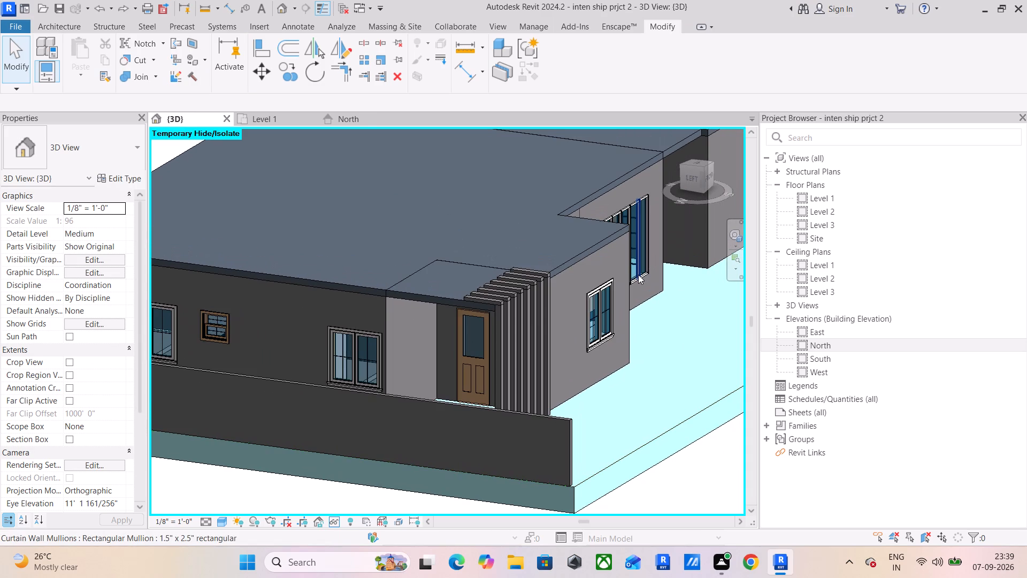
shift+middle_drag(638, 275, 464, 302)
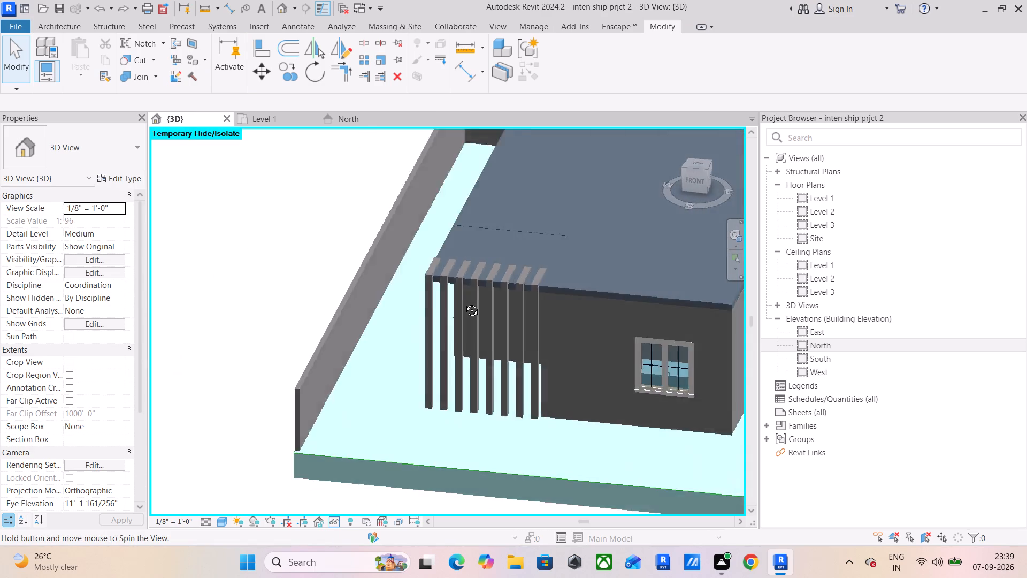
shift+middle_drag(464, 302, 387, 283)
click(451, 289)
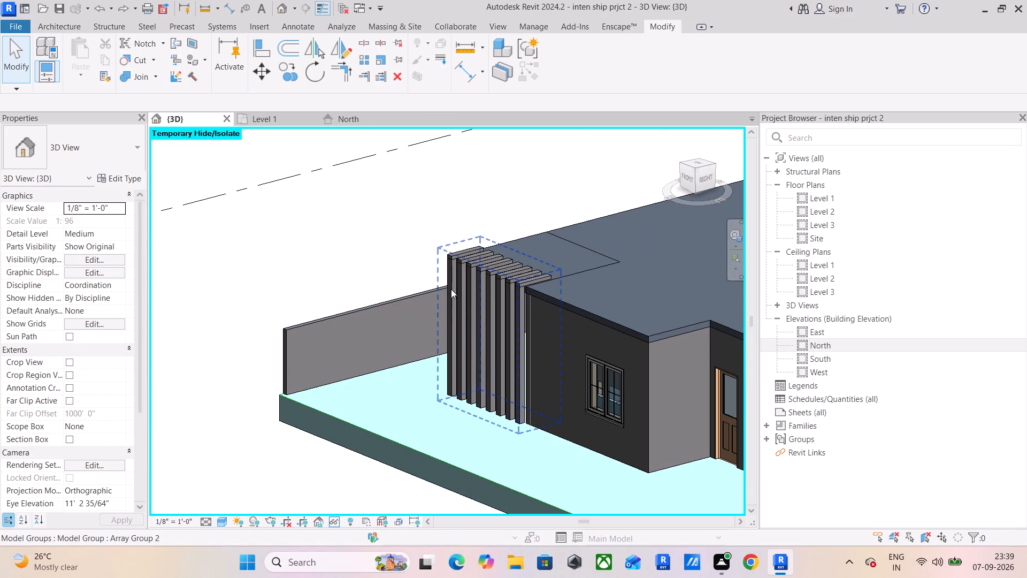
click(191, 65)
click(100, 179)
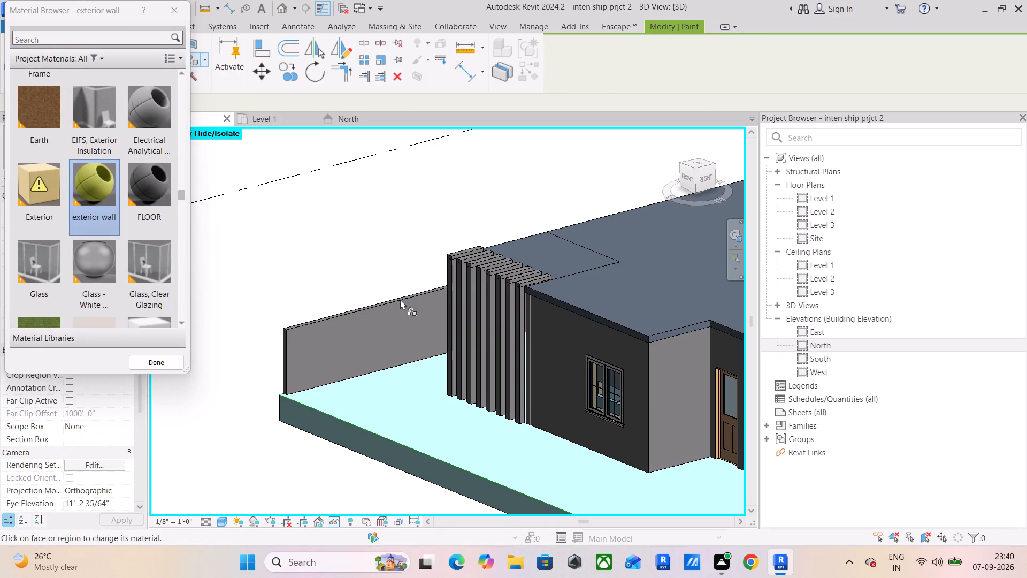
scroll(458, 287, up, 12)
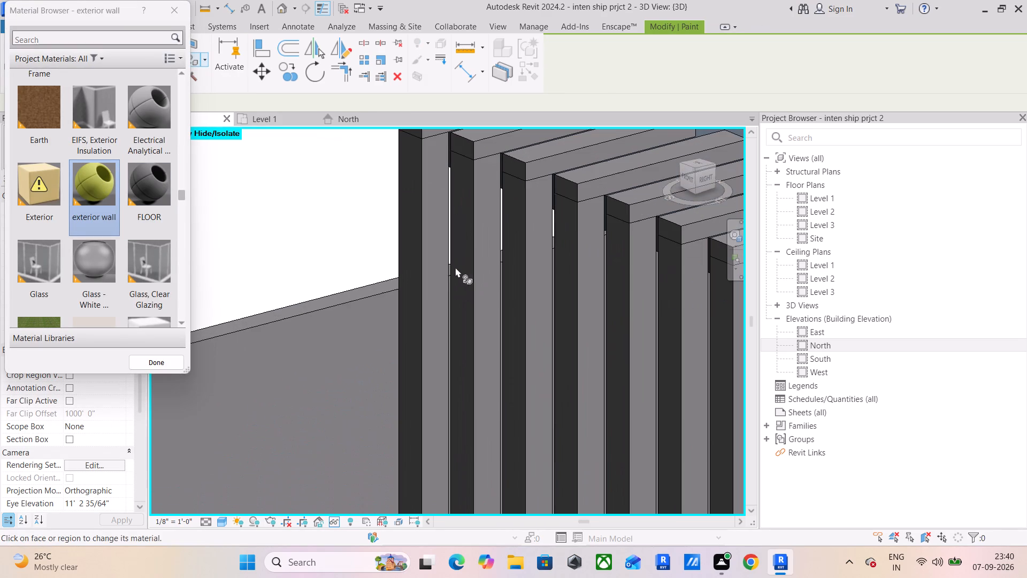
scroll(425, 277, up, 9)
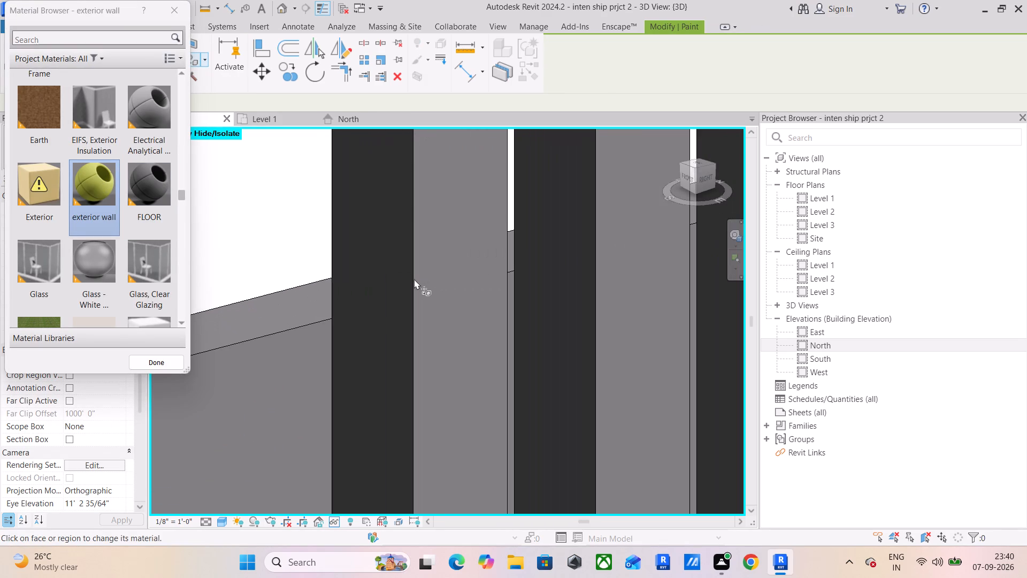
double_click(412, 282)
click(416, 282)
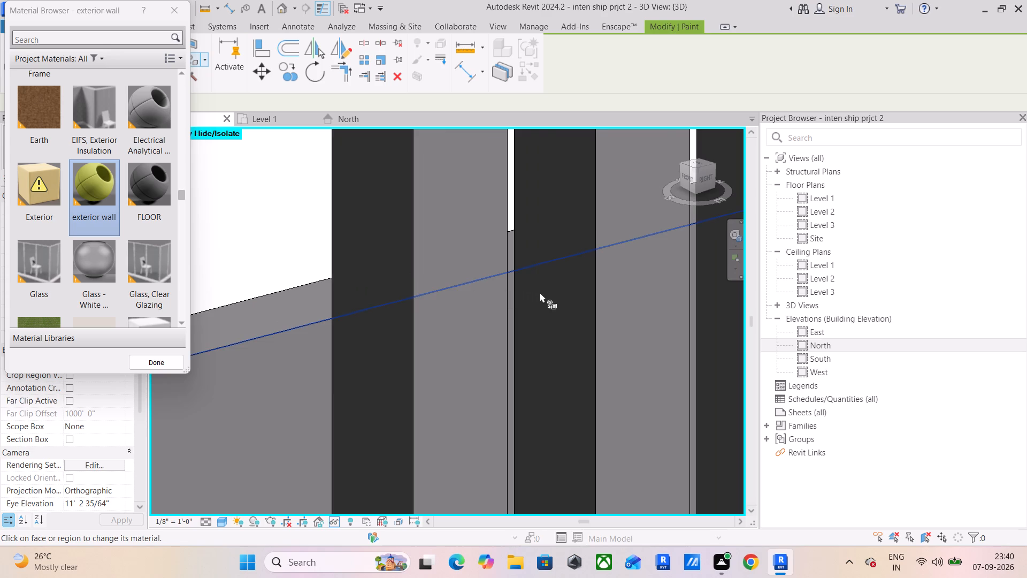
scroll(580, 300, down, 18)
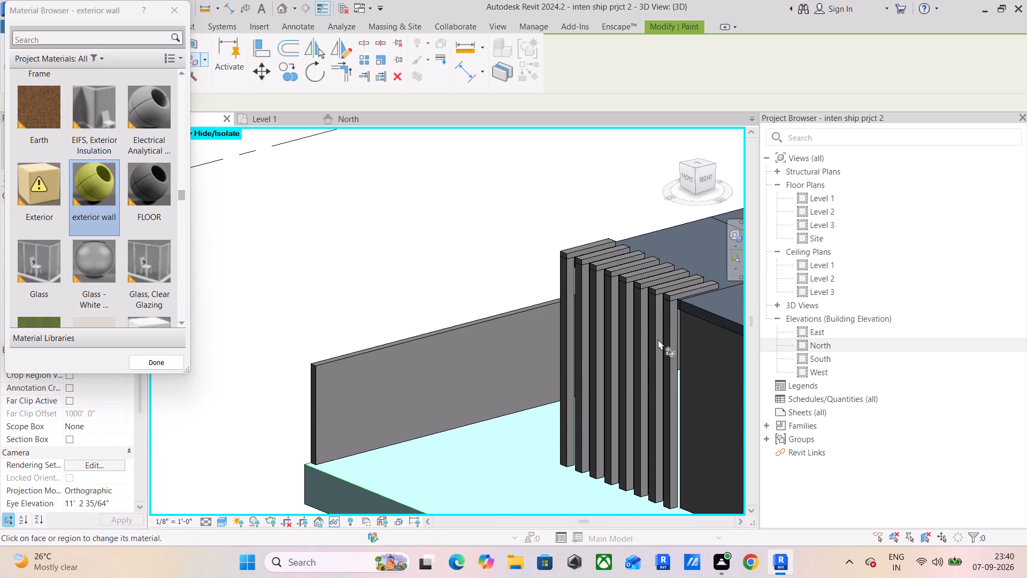
Set the 3D view's visual style to Realistic.
click(224, 524)
click(249, 511)
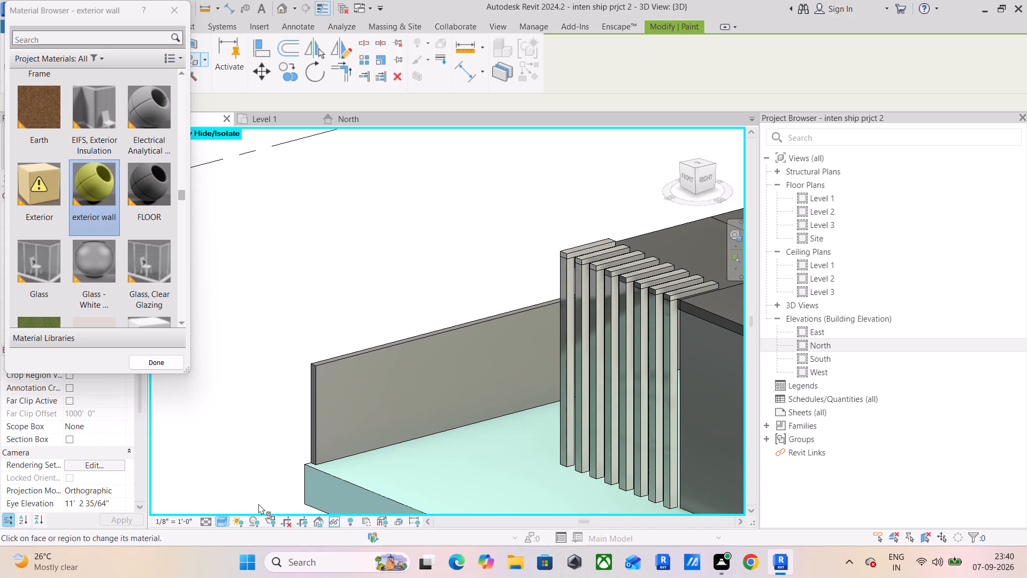
Examine the slatted corner screen and adjoining facade from several angles, and leave the Paint command.
shift+middle_drag(280, 522, 415, 544)
shift+middle_drag(418, 355, 618, 384)
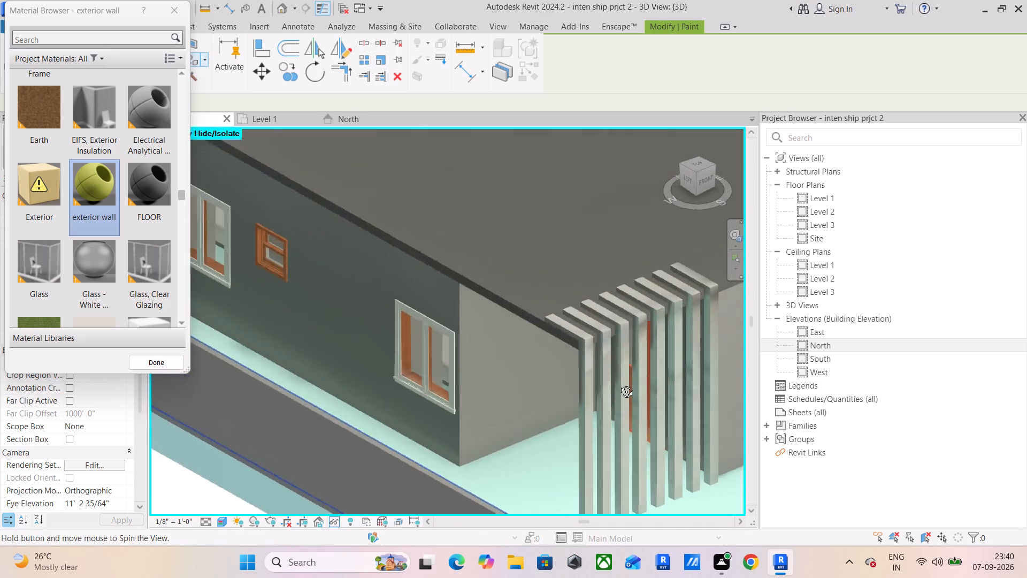
shift+middle_drag(618, 384, 662, 316)
scroll(664, 320, down, 5)
middle_drag(719, 346, 708, 346)
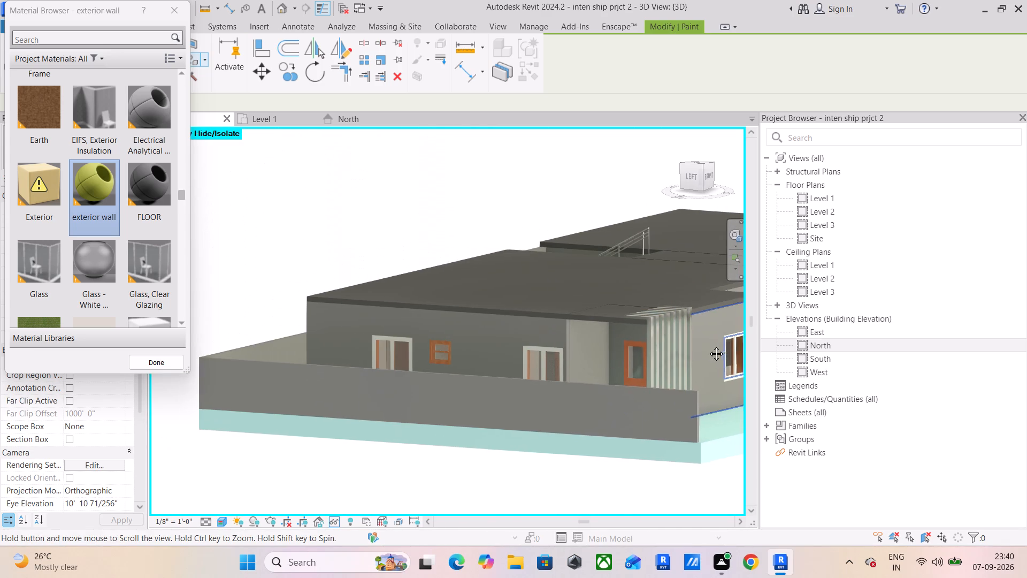
middle_drag(708, 346, 646, 333)
shift+middle_drag(594, 334, 586, 354)
scroll(578, 320, up, 5)
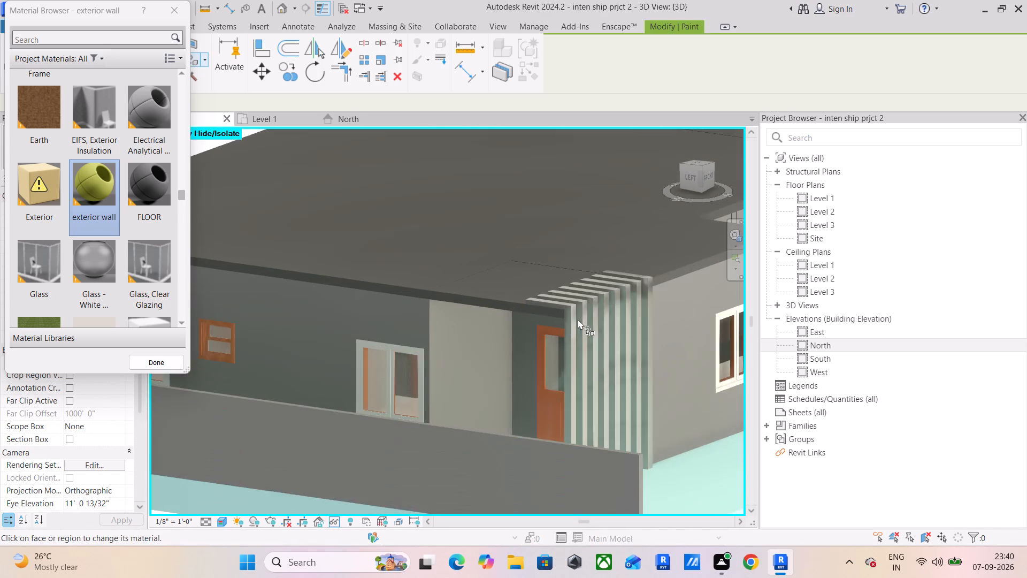
scroll(578, 319, up, 4)
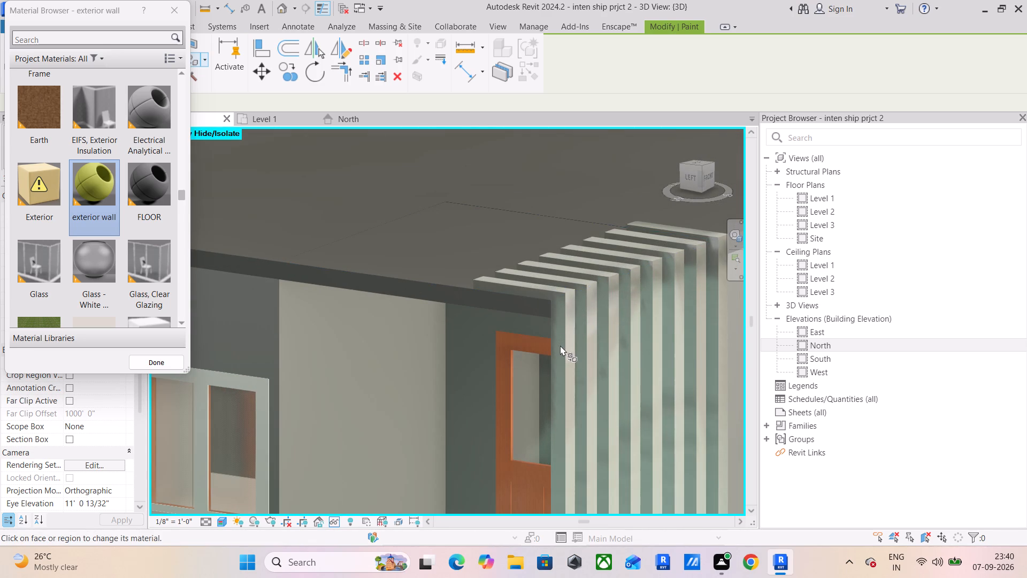
key(Escape)
key(Escape)
key(Escape)
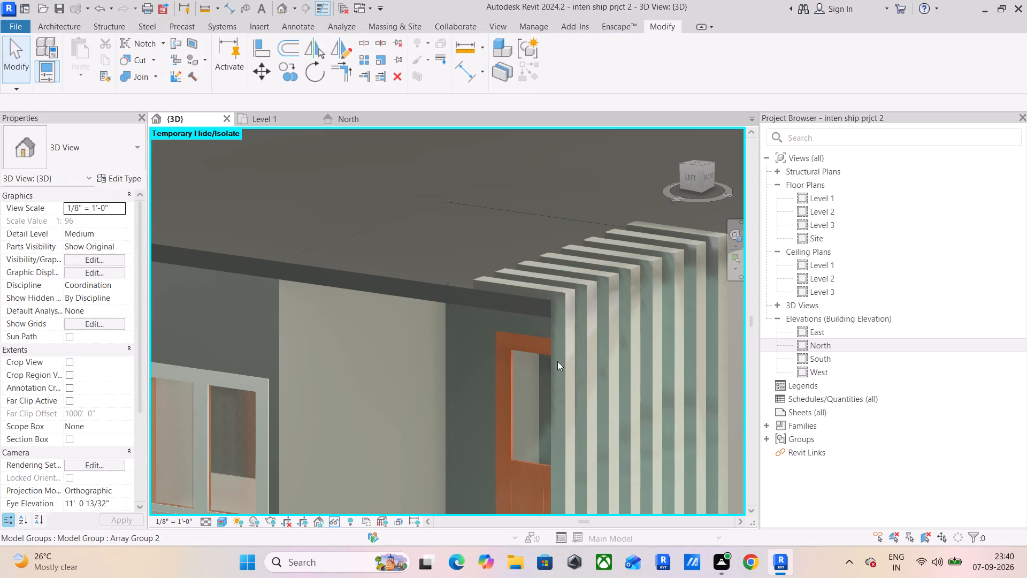
Inspect the type properties of the nearest vertical slat's model group in the corner screen.
click(565, 355)
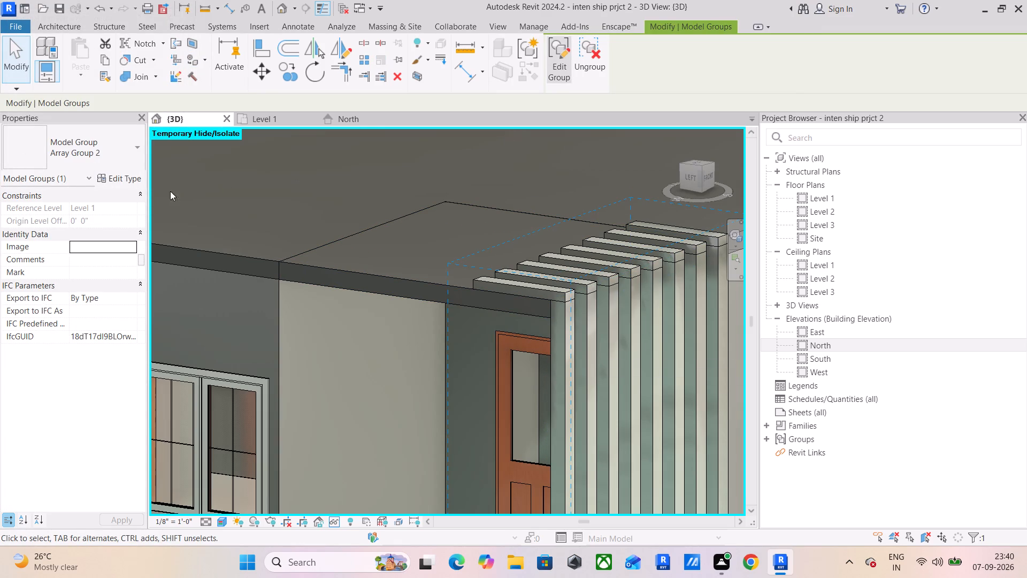
click(121, 180)
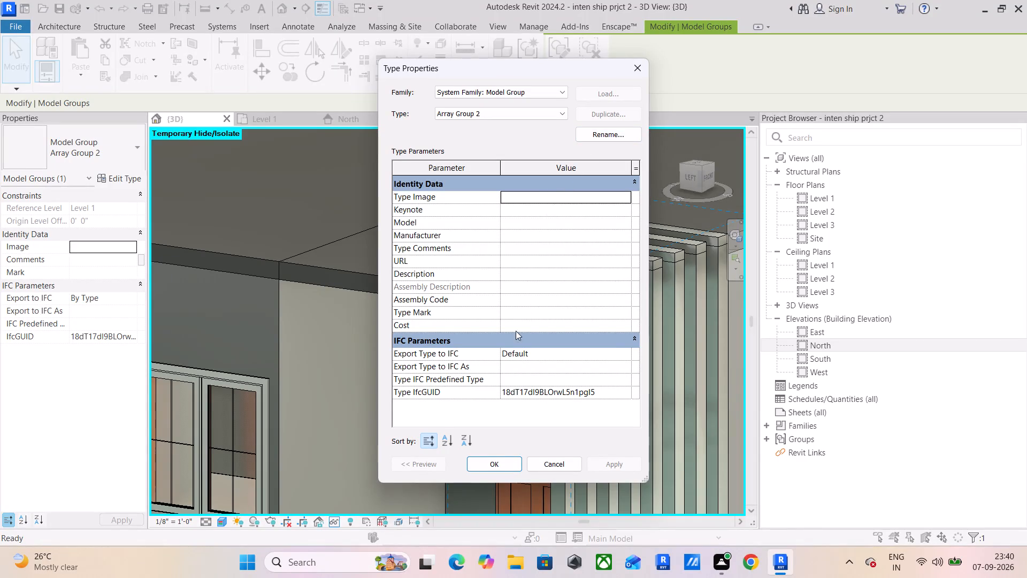
click(254, 282)
click(637, 63)
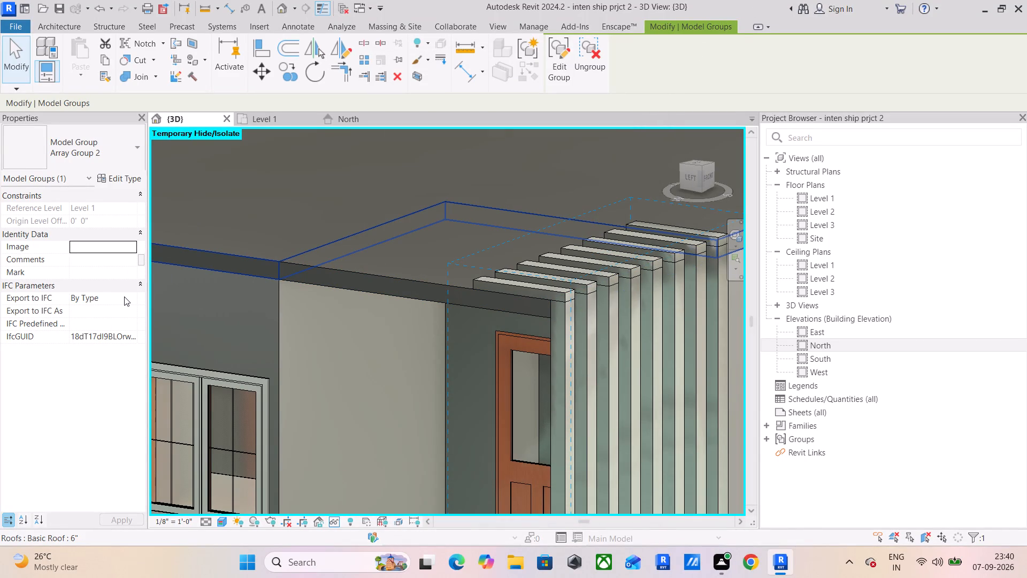
Ungroup the nearest vertical slat's model group in the corner screen.
click(568, 57)
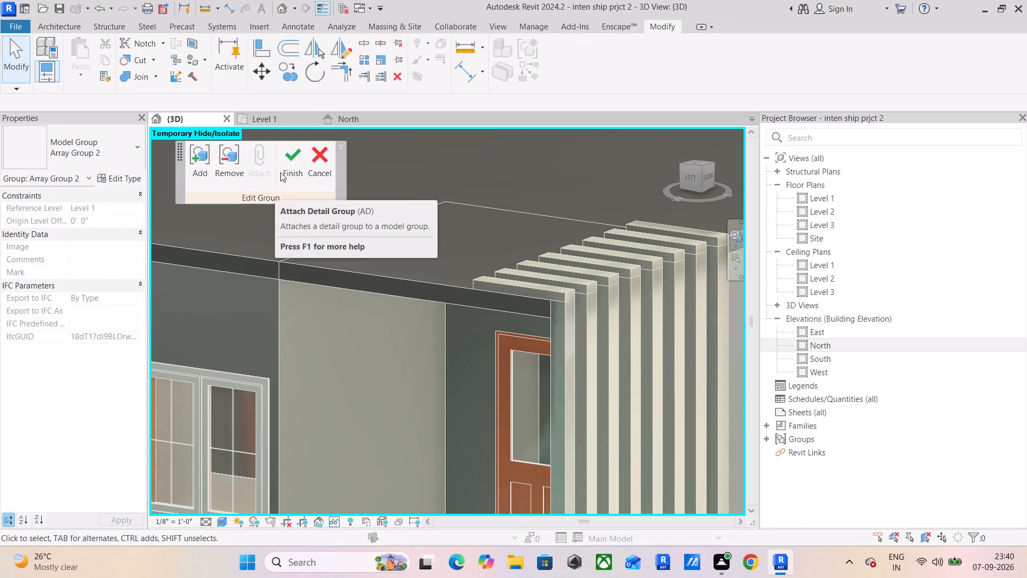
click(293, 152)
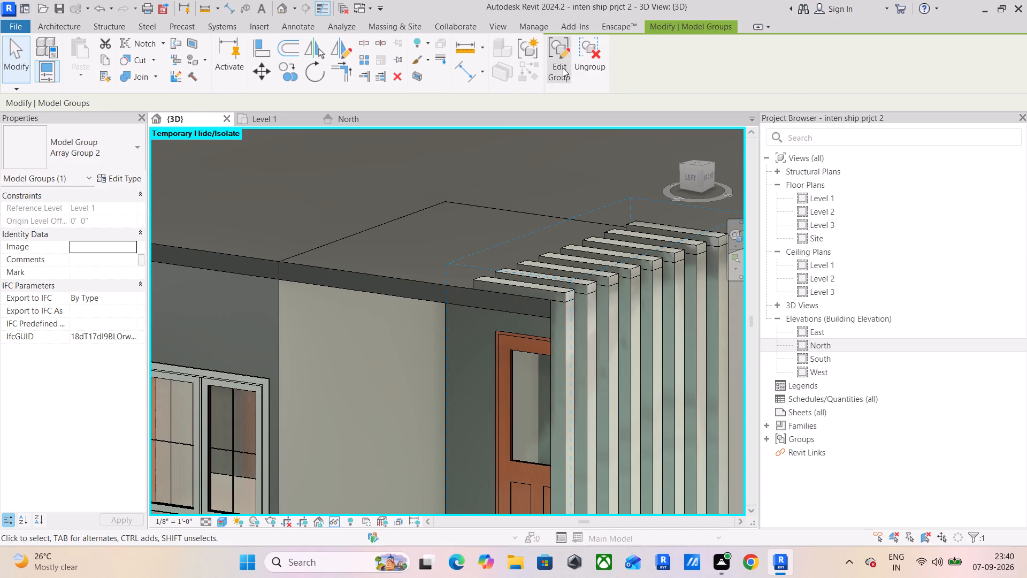
click(588, 64)
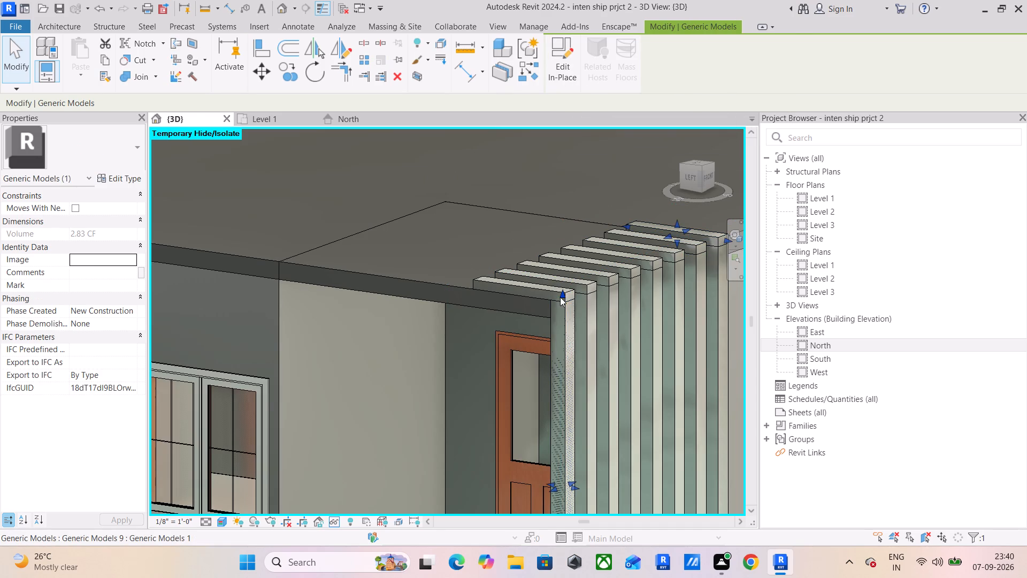
Inspect the type properties of the ungrouped nearest vertical slat.
click(568, 371)
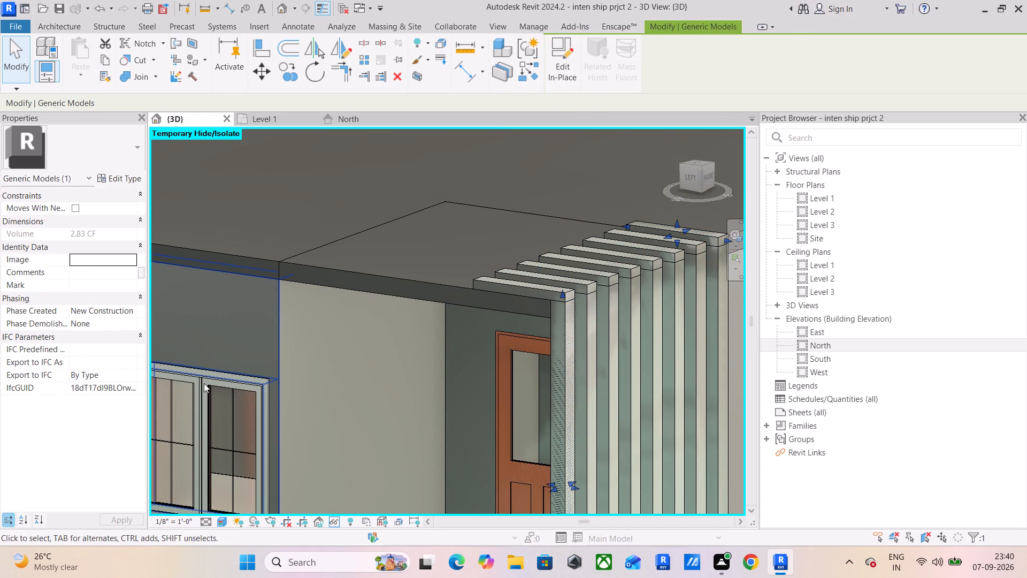
click(126, 179)
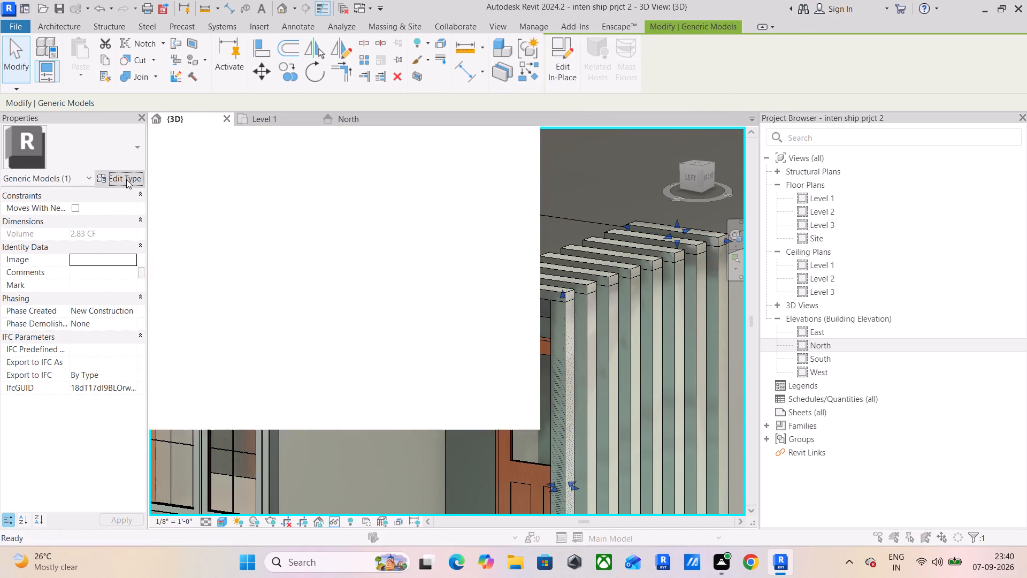
scroll(515, 378, down, 4)
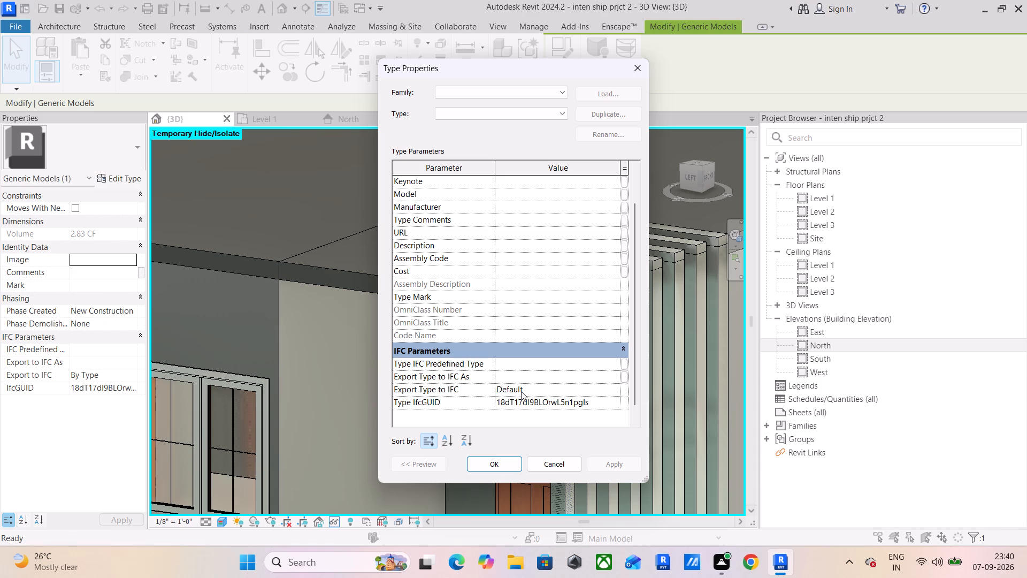
click(632, 72)
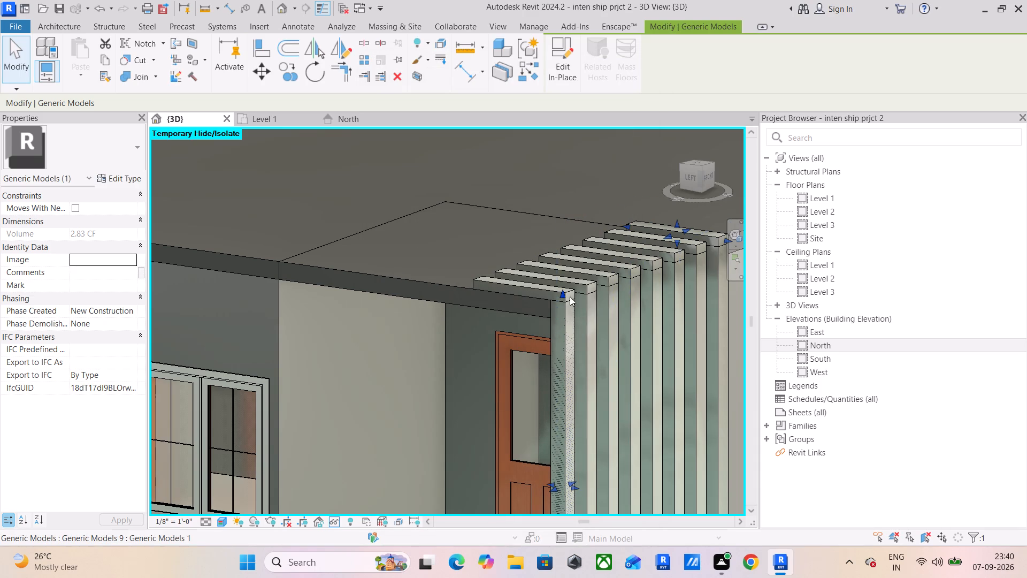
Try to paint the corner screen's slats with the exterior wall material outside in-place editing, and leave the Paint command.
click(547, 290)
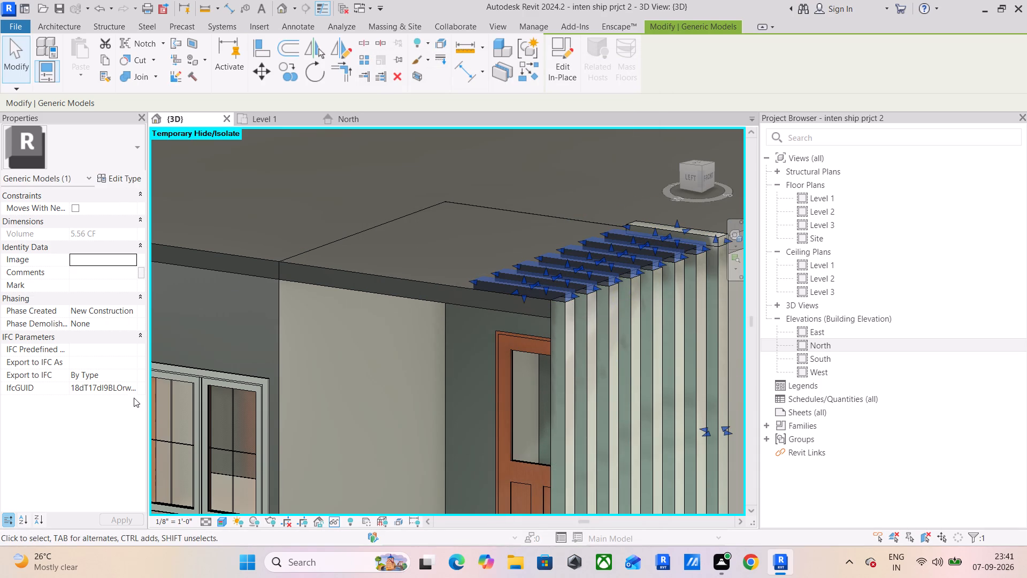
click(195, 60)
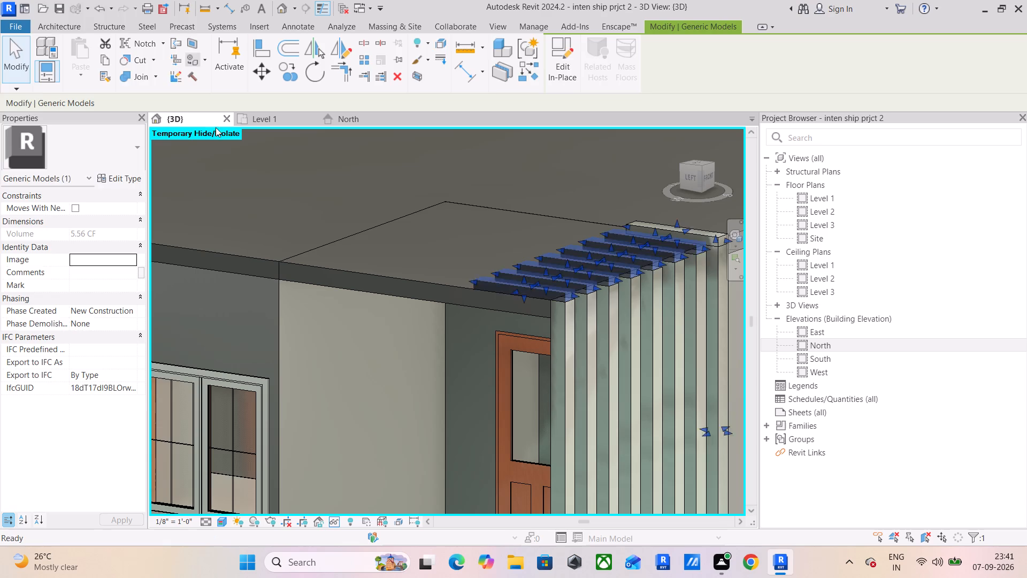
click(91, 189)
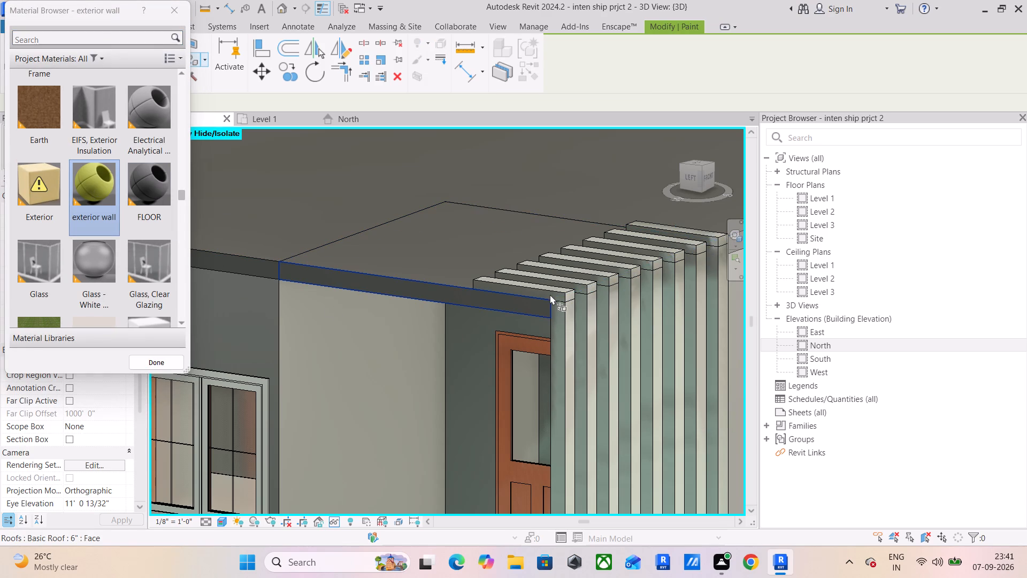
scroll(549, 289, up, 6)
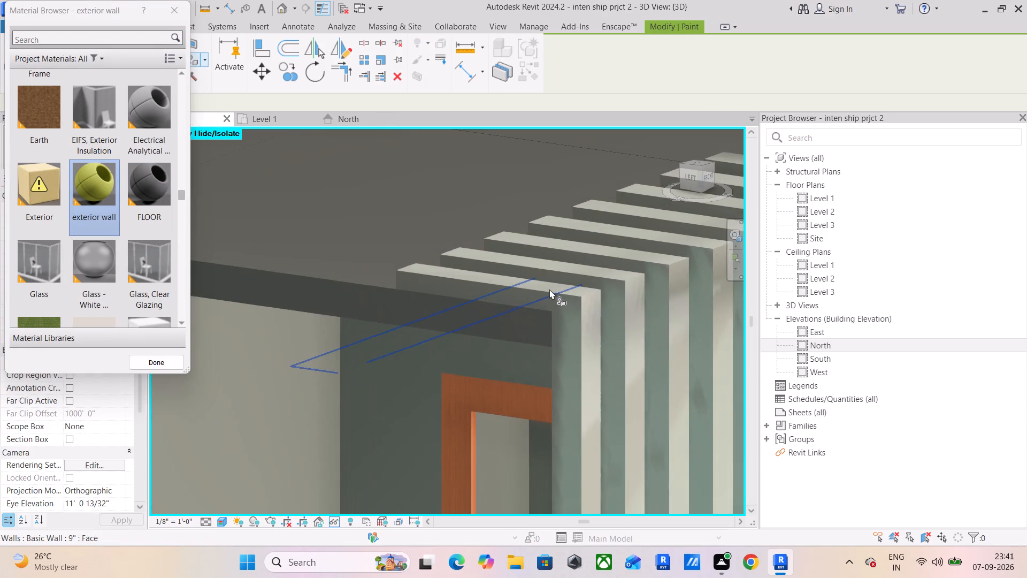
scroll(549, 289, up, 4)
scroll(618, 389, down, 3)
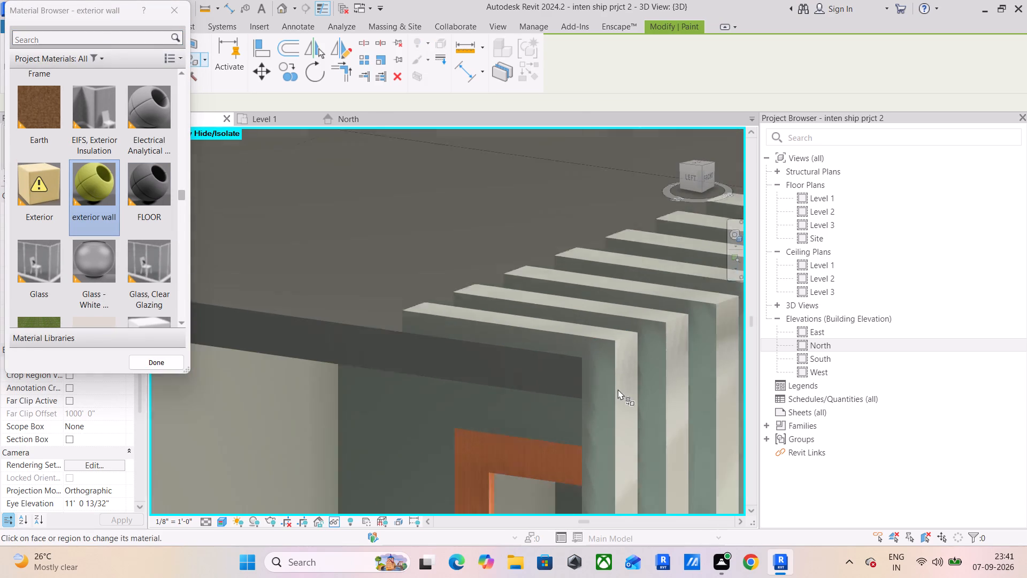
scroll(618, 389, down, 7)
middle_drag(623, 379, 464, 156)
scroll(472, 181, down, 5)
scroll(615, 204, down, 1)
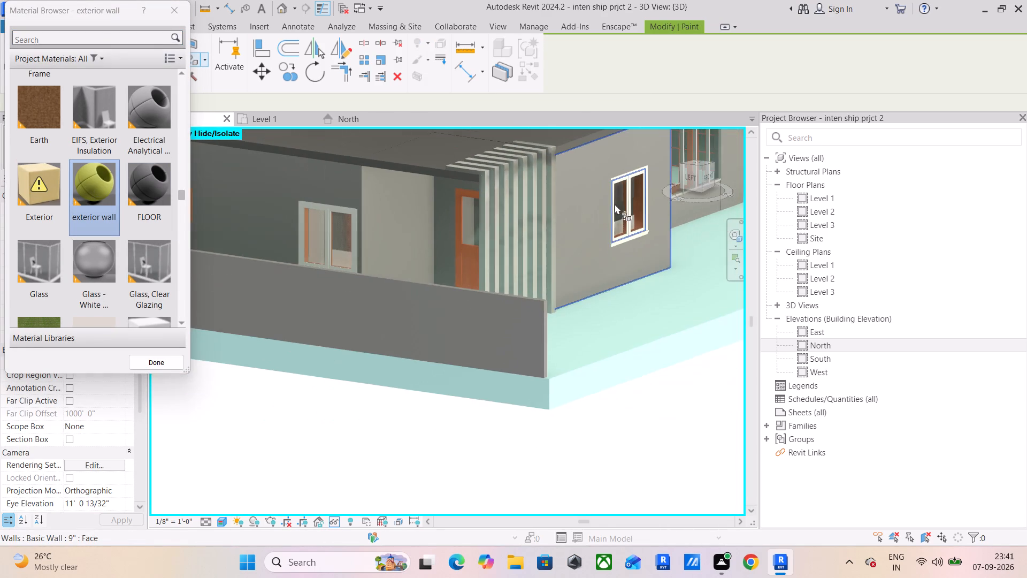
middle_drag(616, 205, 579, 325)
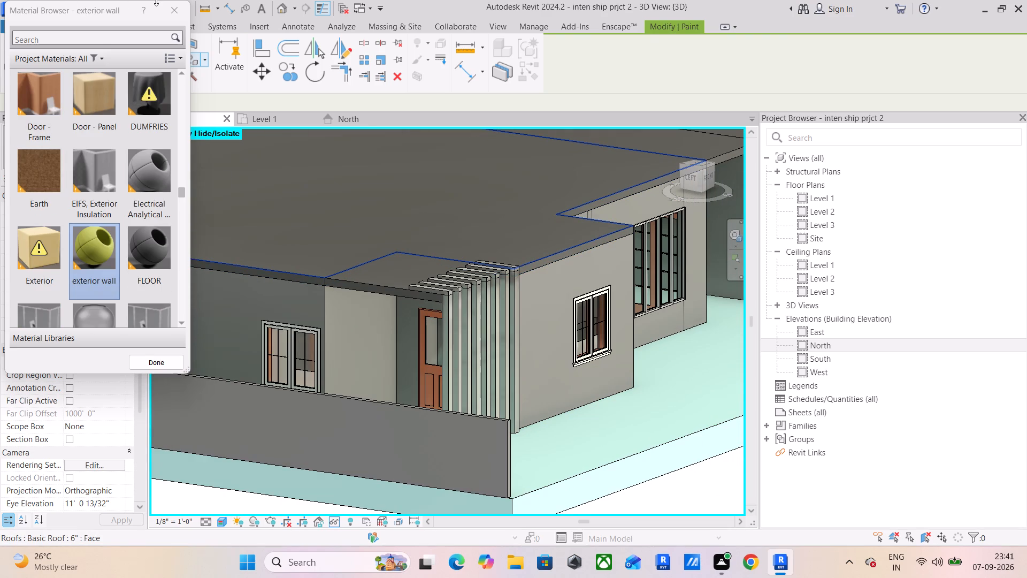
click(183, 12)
Ungroup the vertical slat's model group near the screen's far end, beside the windowed wall.
click(511, 265)
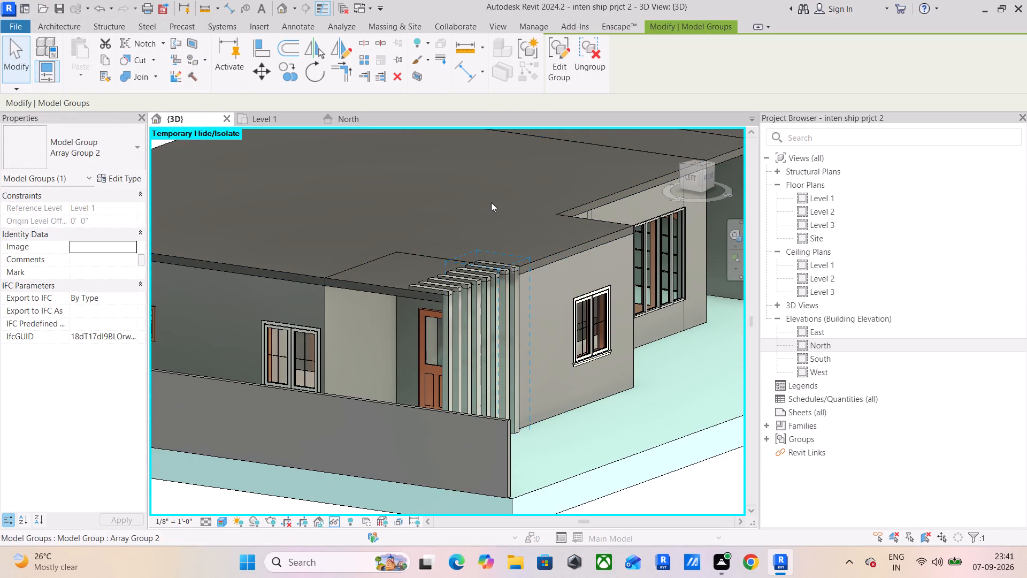
click(584, 61)
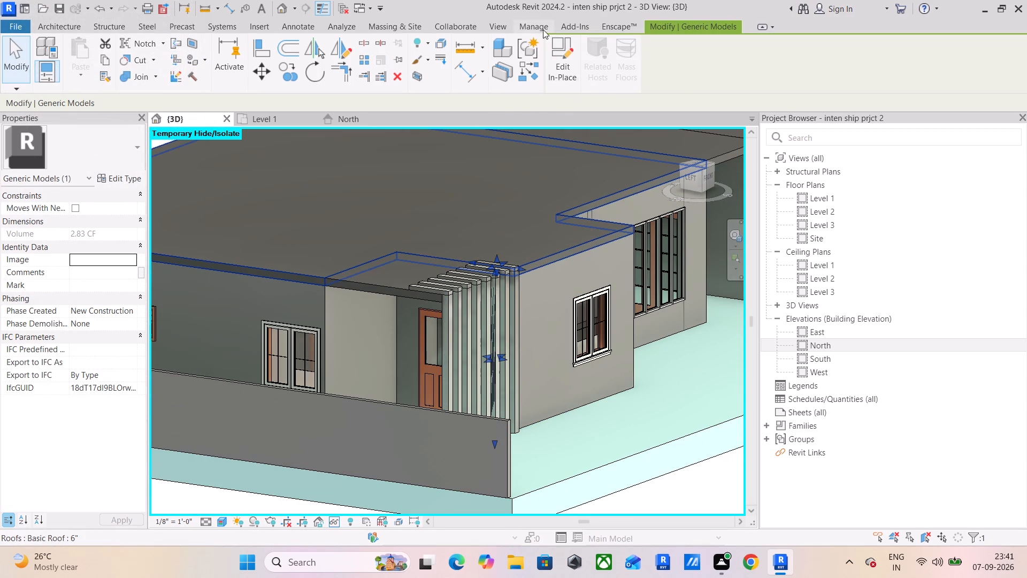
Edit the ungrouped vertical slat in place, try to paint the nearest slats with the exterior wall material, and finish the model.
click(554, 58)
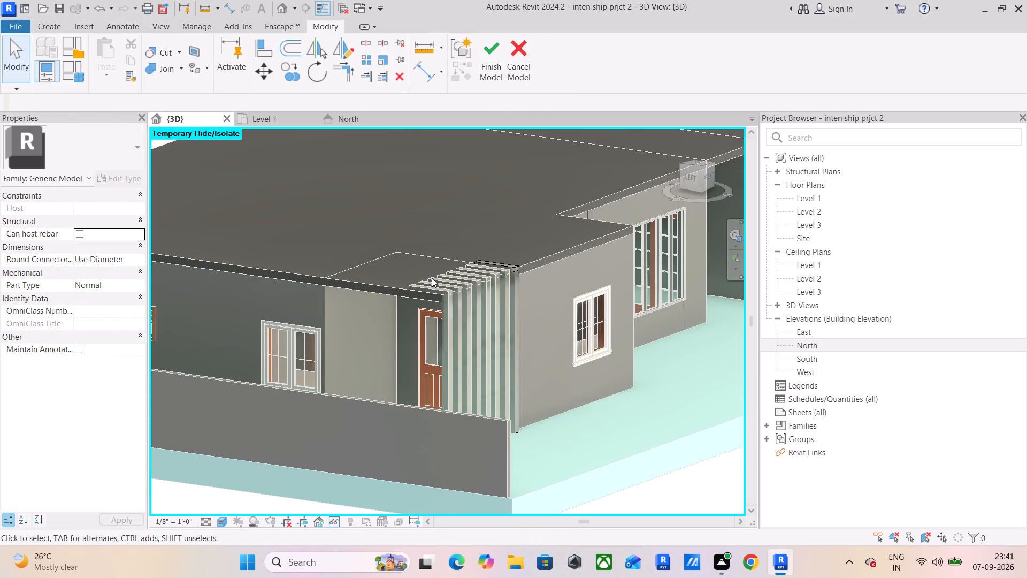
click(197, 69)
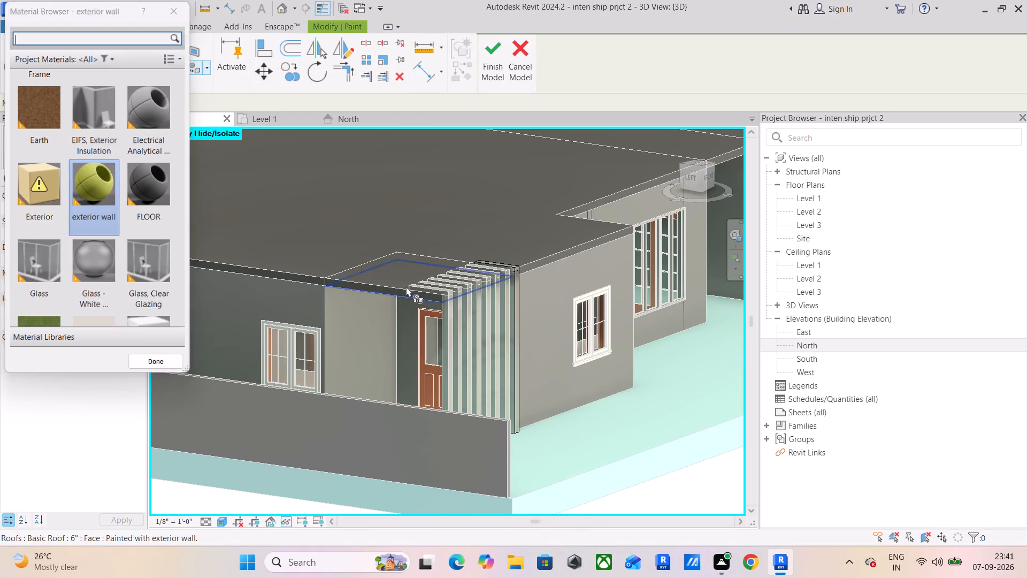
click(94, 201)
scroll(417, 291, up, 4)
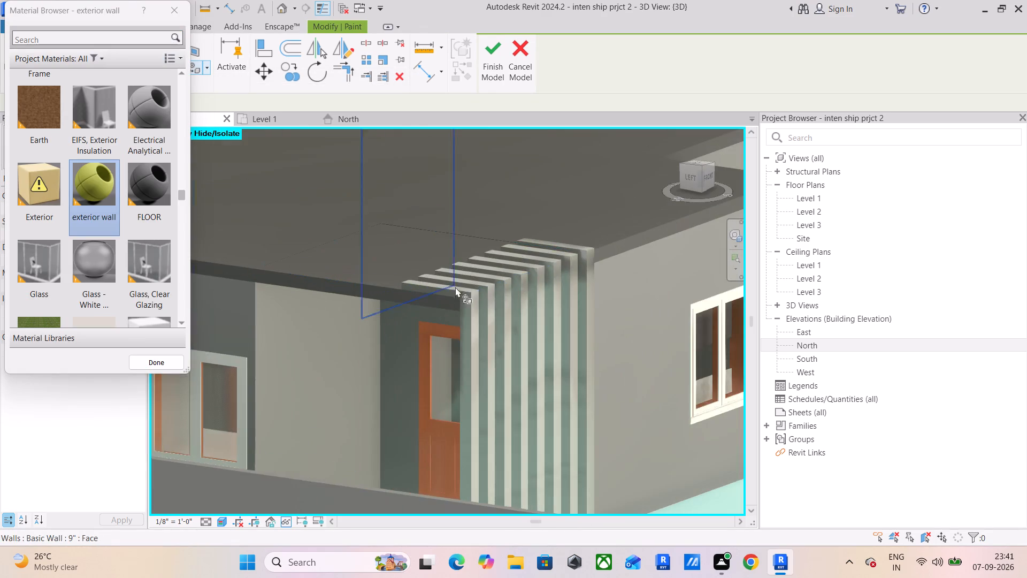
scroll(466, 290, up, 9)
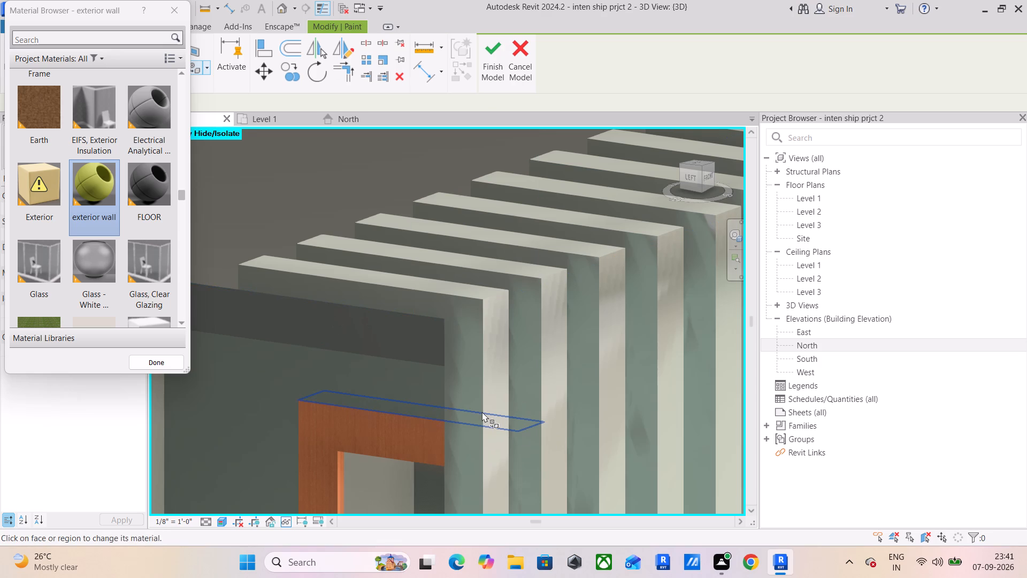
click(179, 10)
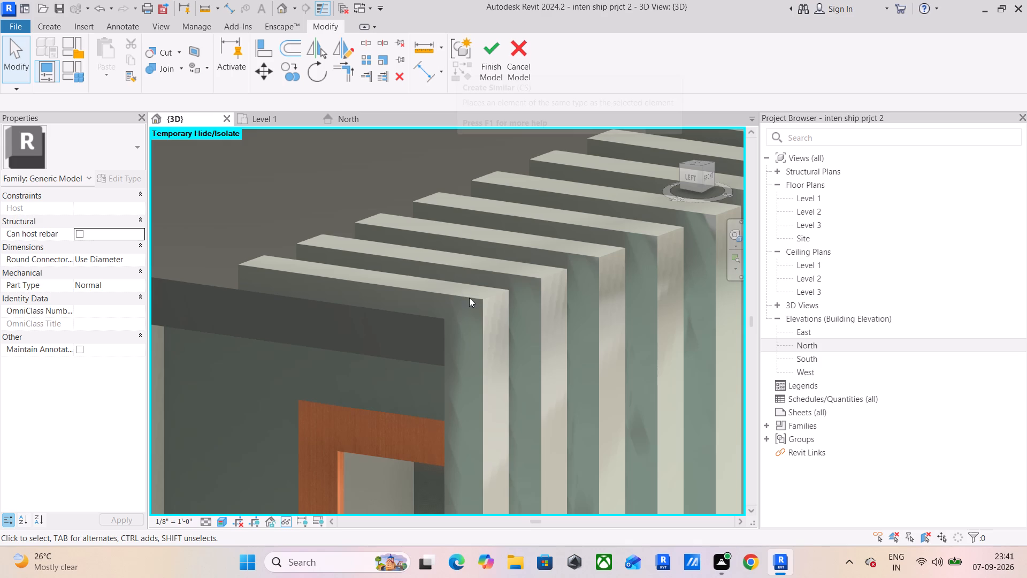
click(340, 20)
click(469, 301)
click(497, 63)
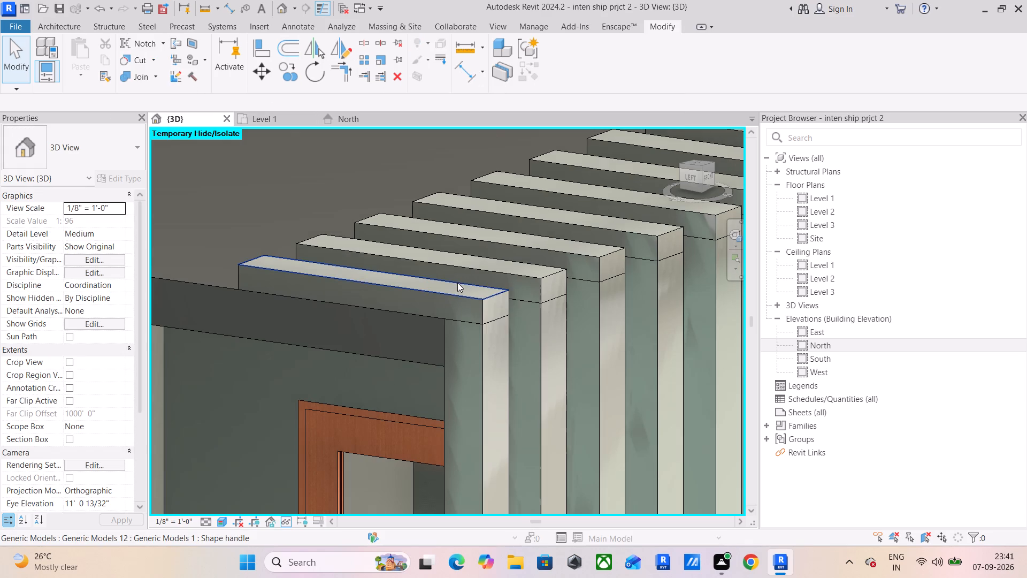
Edit the screen's horizontal top slats in place and paint the visible faces of the two nearest slats with the exterior wall material.
click(457, 289)
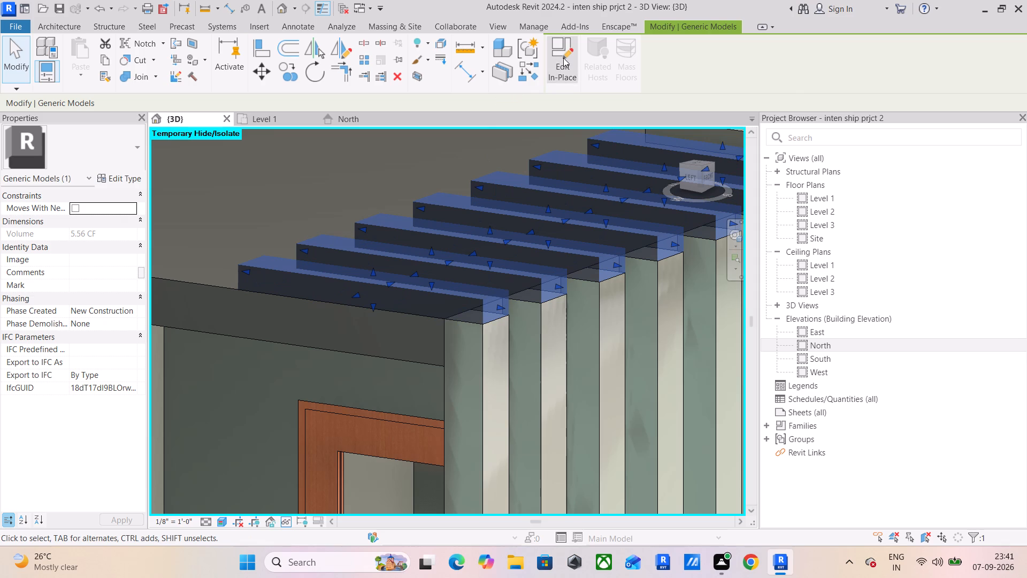
click(563, 58)
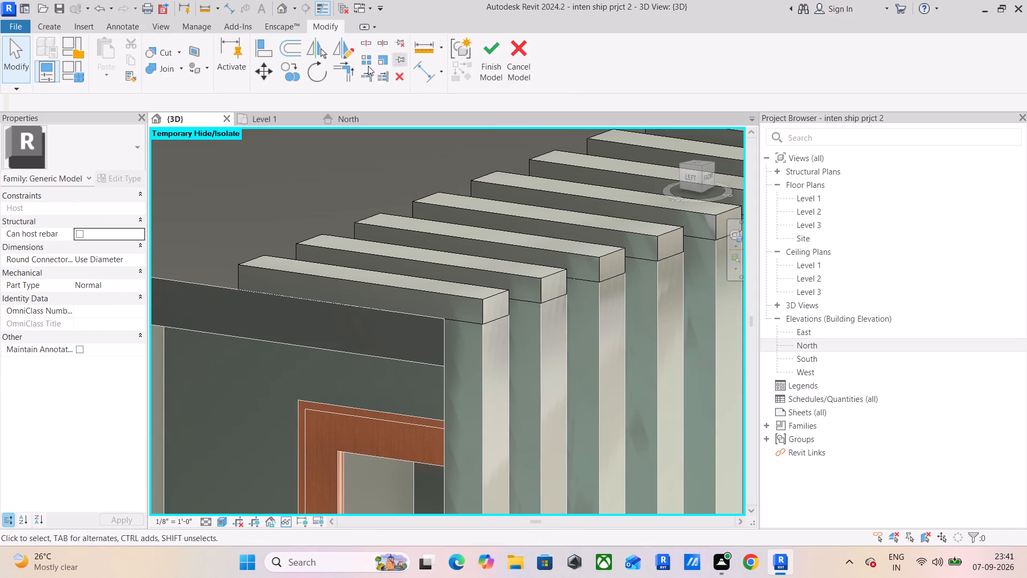
click(195, 69)
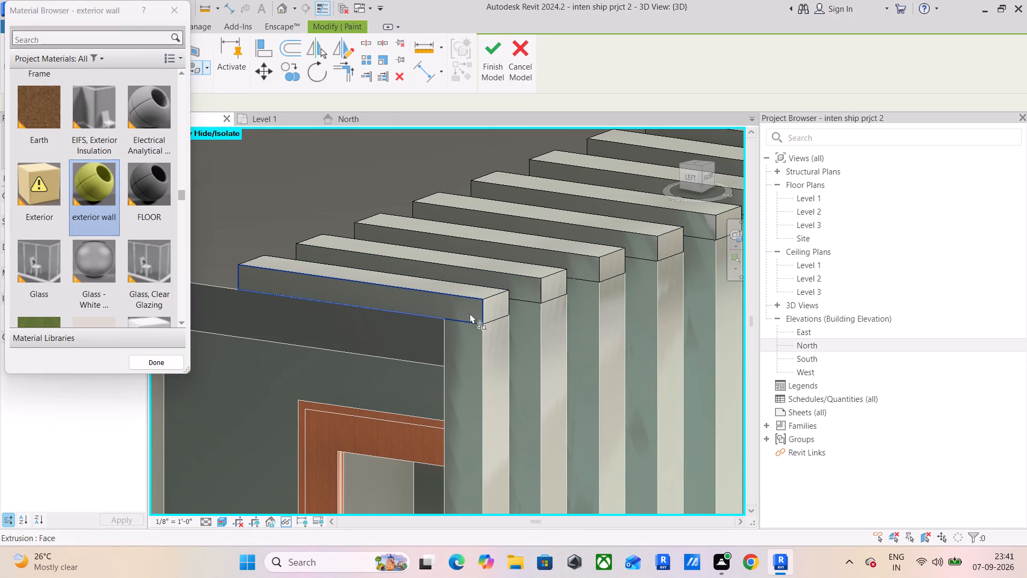
click(471, 295)
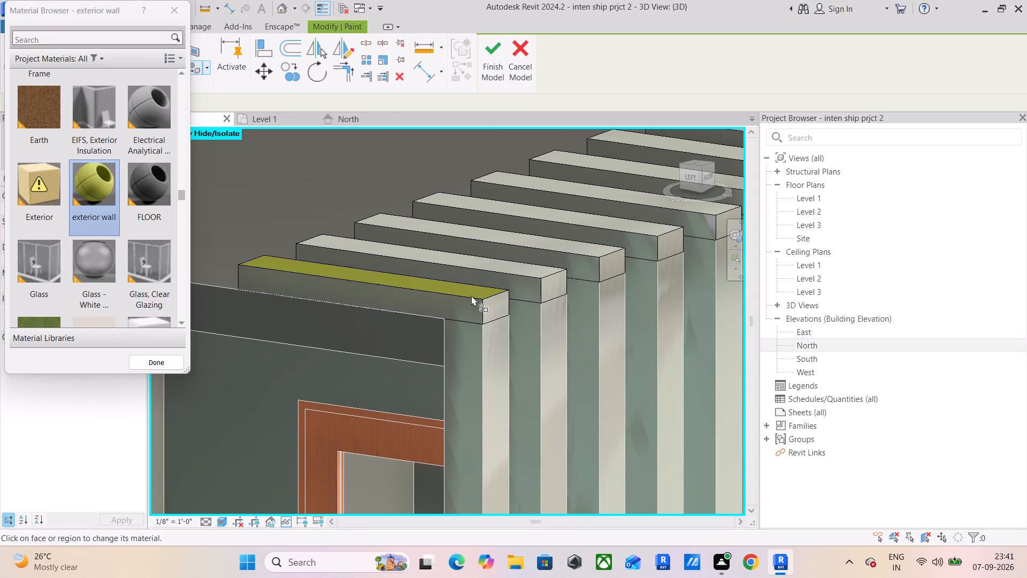
click(479, 307)
click(492, 308)
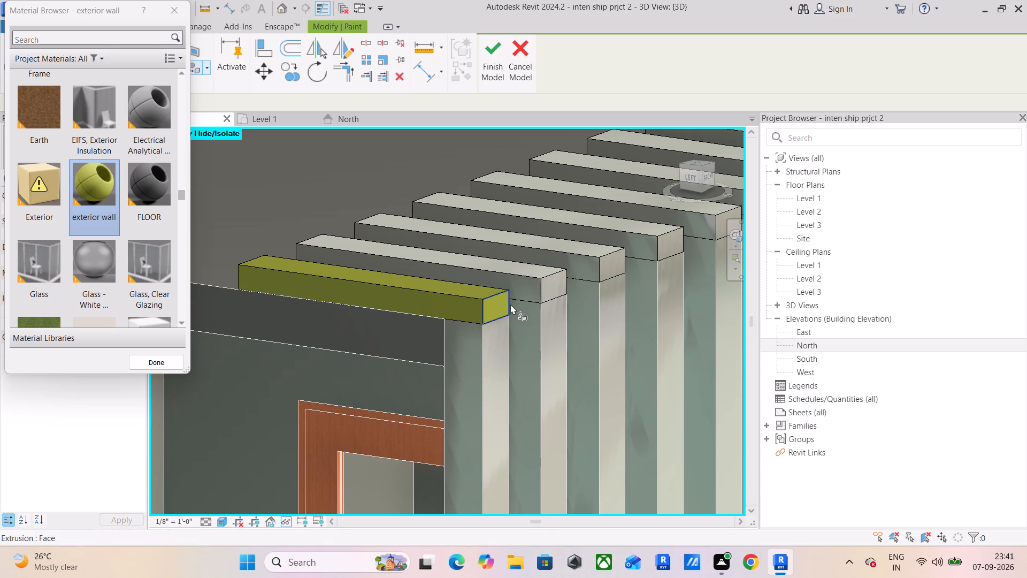
click(537, 276)
click(535, 286)
click(547, 289)
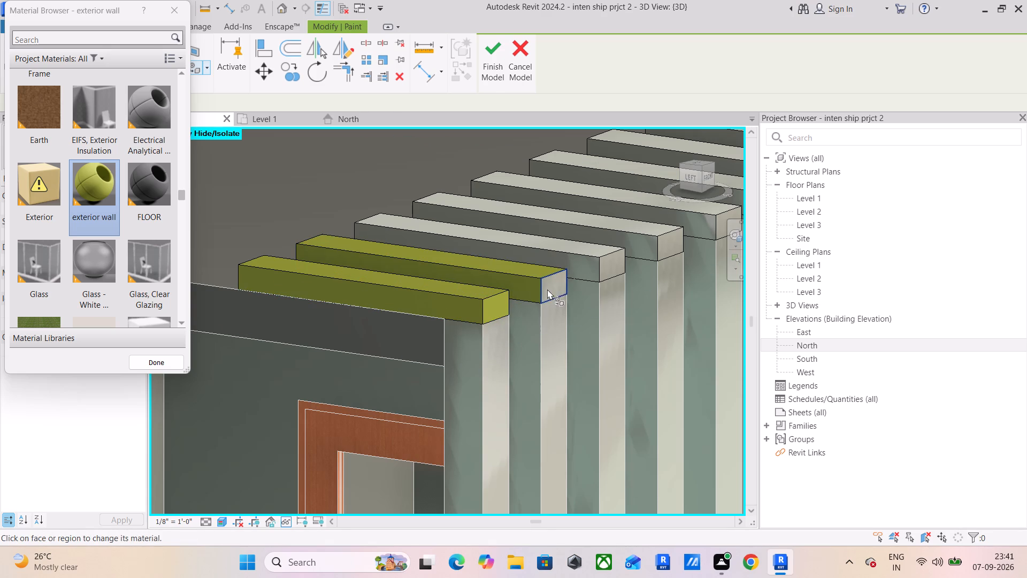
Paint the top, side and end faces of the third and fourth horizontal top slats with the exterior wall material.
click(577, 253)
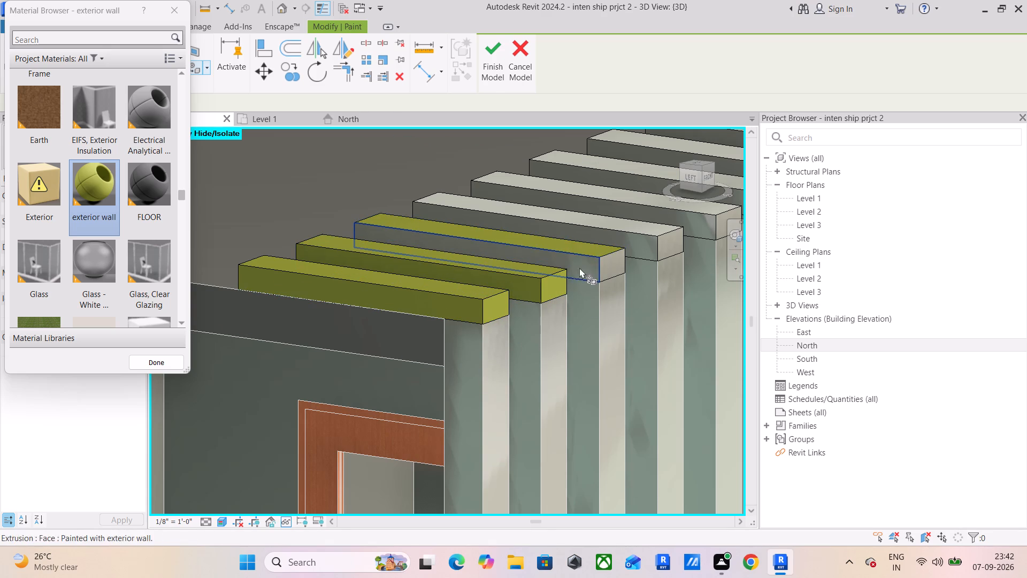
click(579, 268)
click(603, 268)
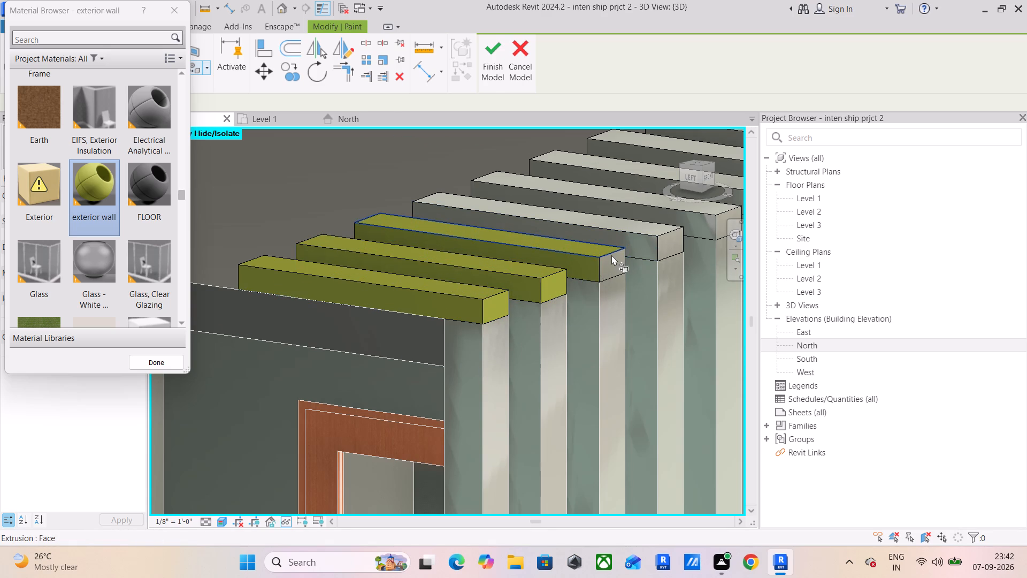
click(611, 255)
click(614, 270)
click(664, 251)
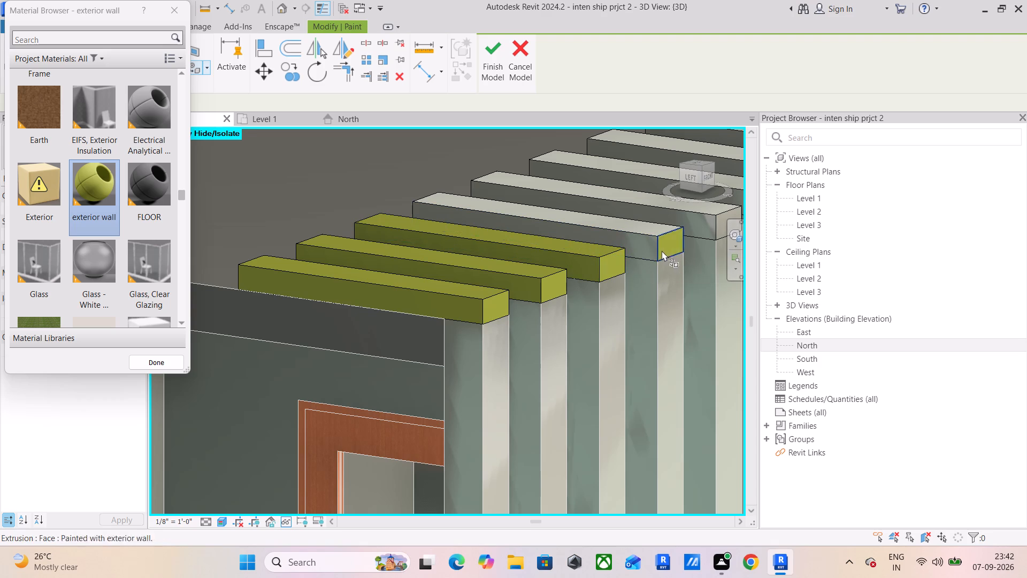
click(654, 250)
click(654, 223)
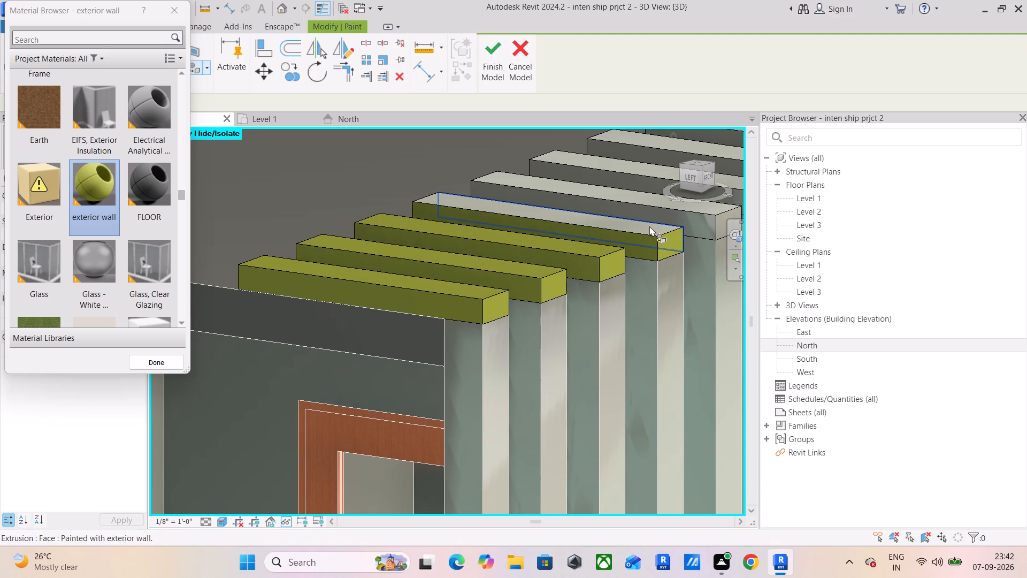
click(645, 218)
Paint the top, side and end faces of the fifth and sixth horizontal top slats with the exterior wall material.
middle_drag(656, 219, 438, 264)
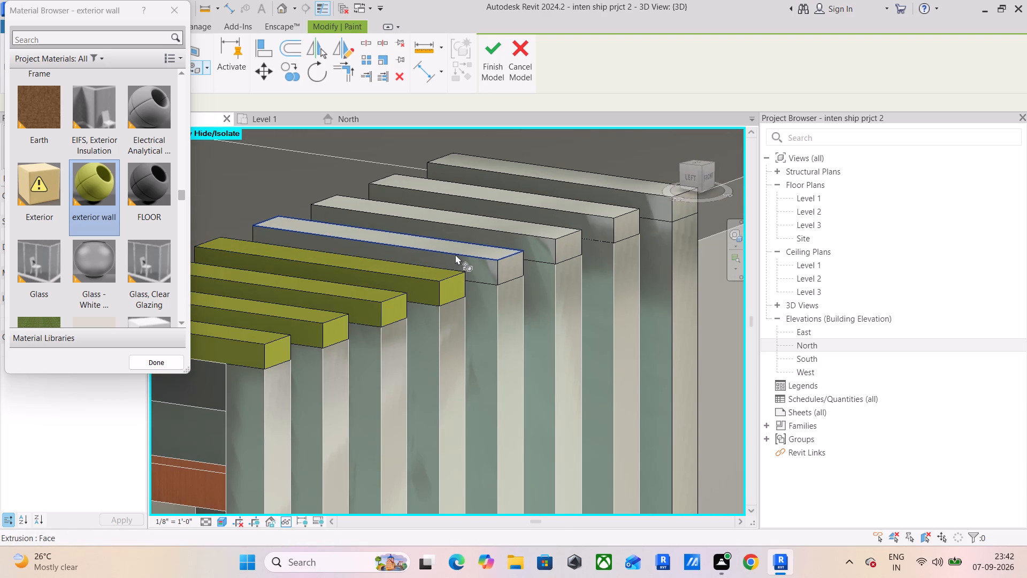
click(457, 253)
click(465, 263)
click(514, 265)
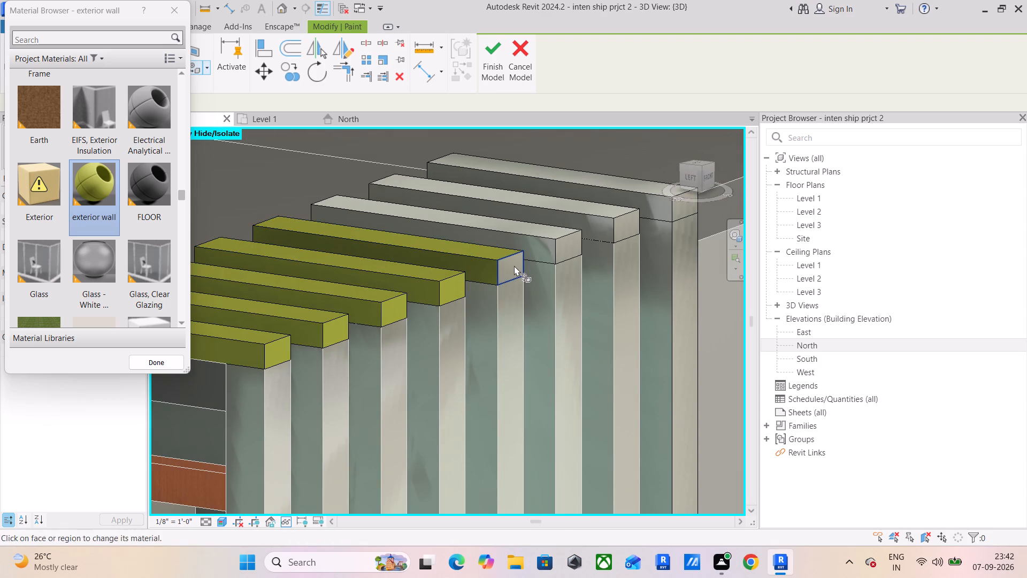
click(570, 242)
click(541, 241)
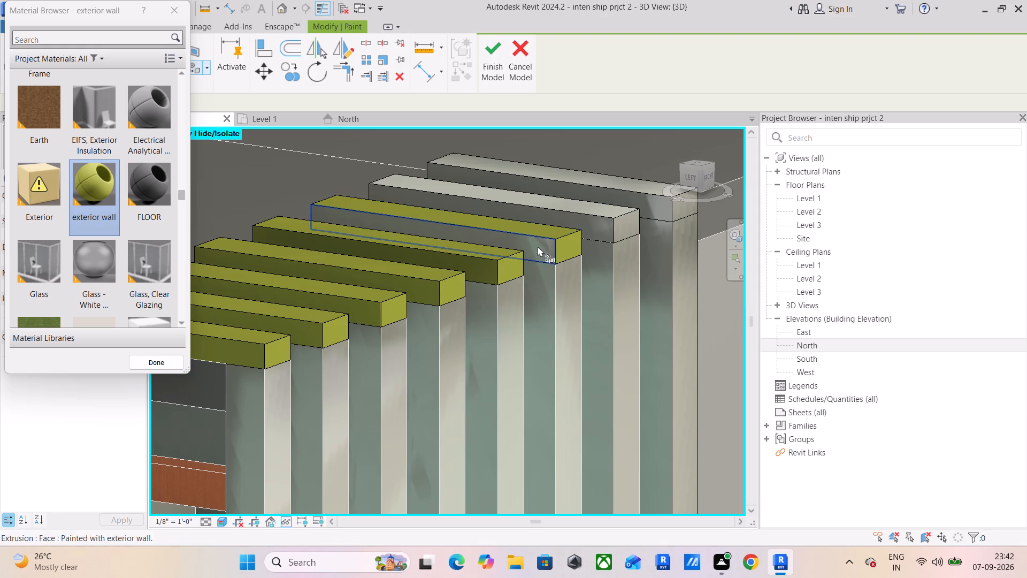
click(538, 247)
Paint the top, side and end faces of the last two horizontal top slats with the exterior wall material.
click(623, 227)
click(610, 230)
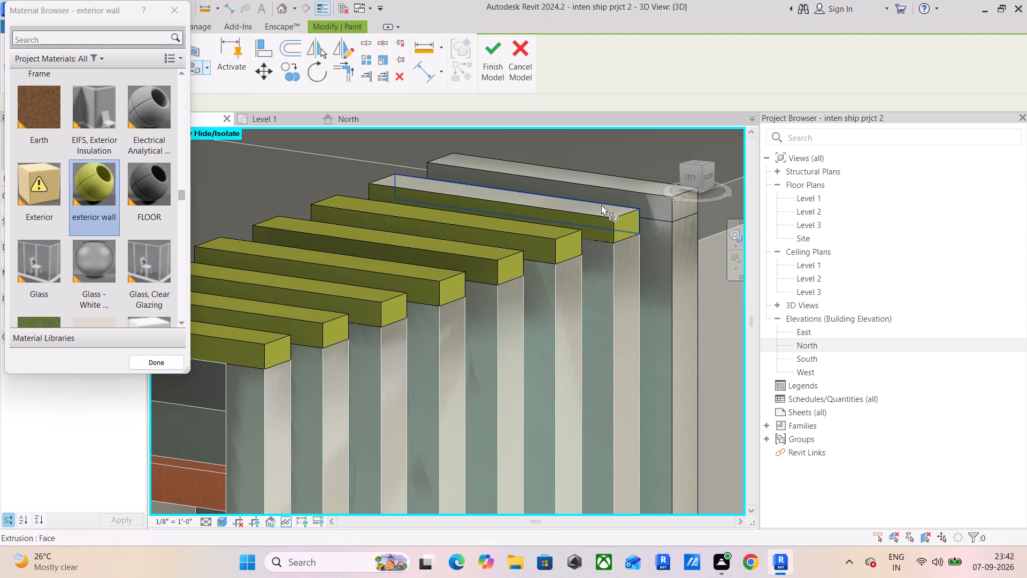
click(601, 204)
click(598, 207)
click(571, 206)
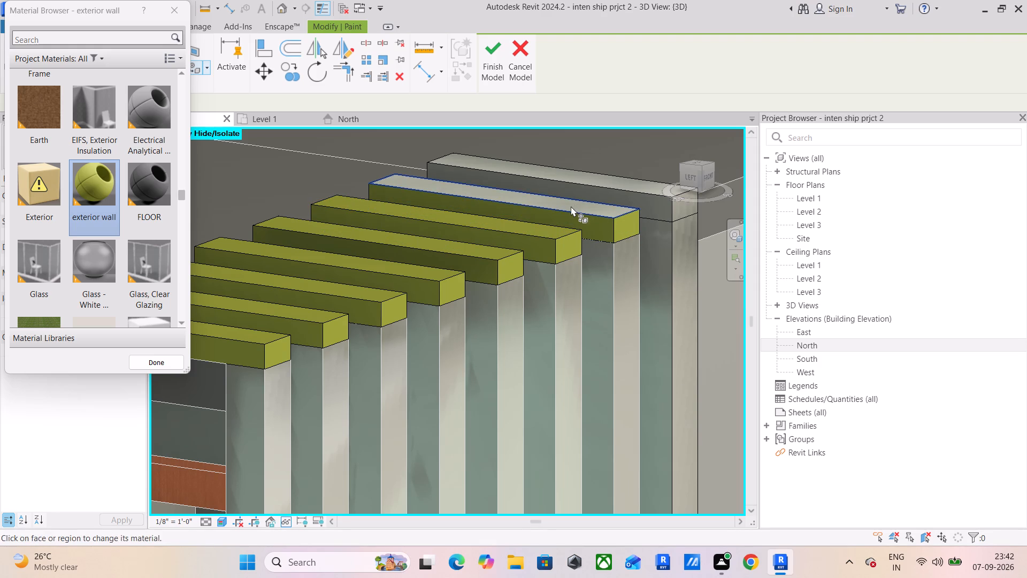
click(627, 182)
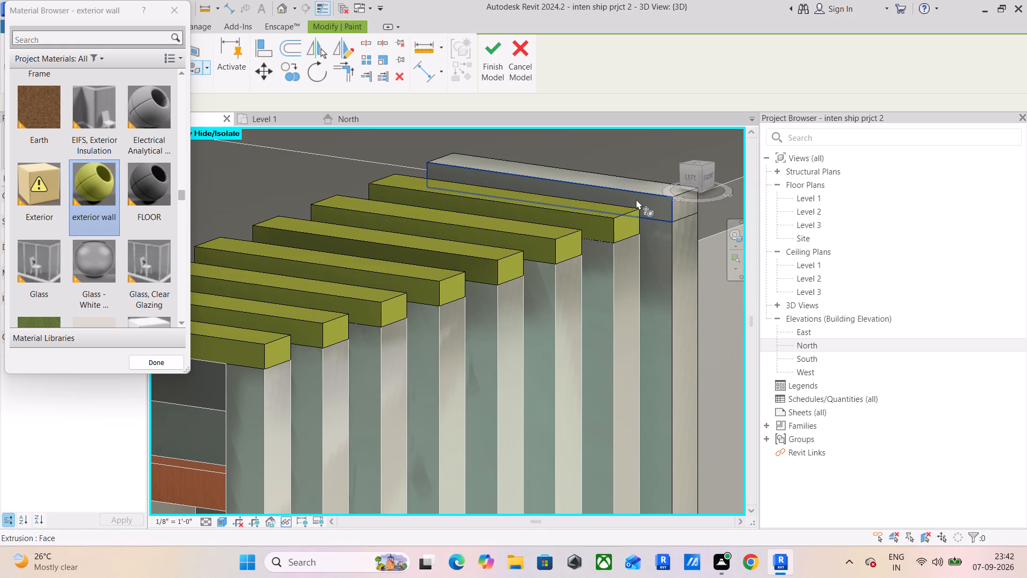
click(642, 196)
click(650, 206)
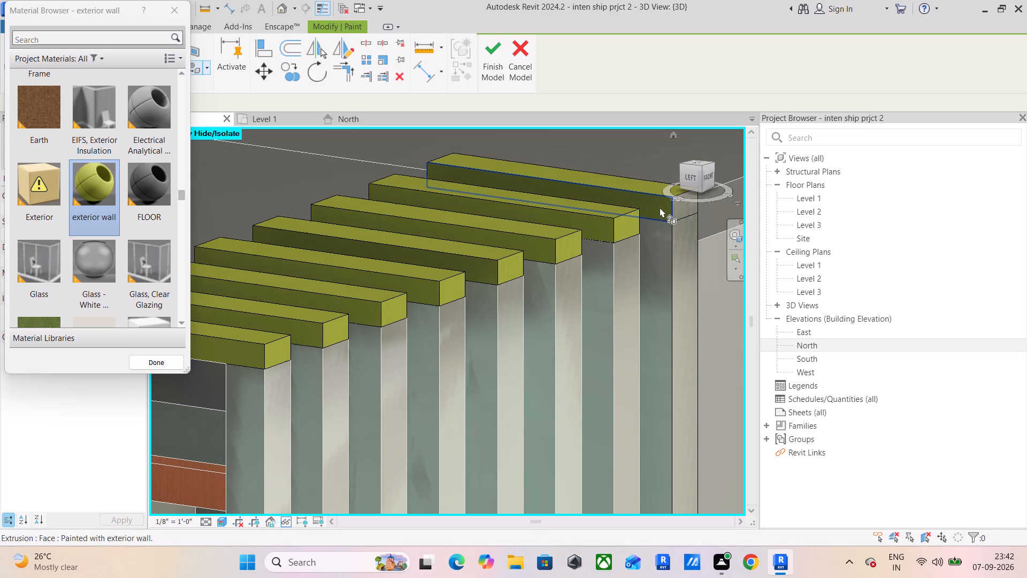
click(681, 208)
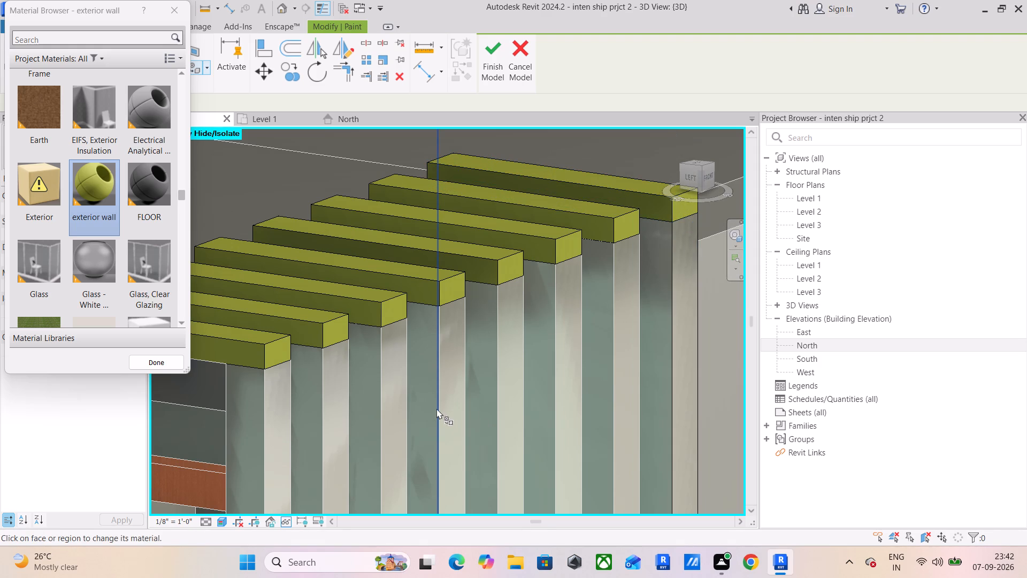
Paint the unpainted opposite side faces of the horizontal top slats with the exterior wall material and finish the in-place model.
scroll(438, 408, down, 3)
shift+middle_drag(494, 386, 336, 412)
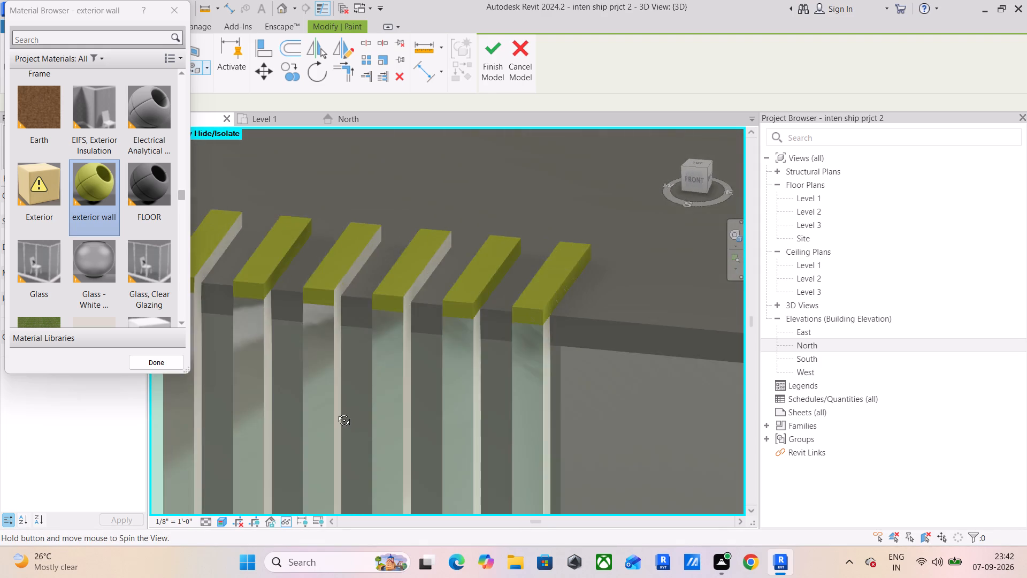
shift+middle_drag(336, 412, 270, 368)
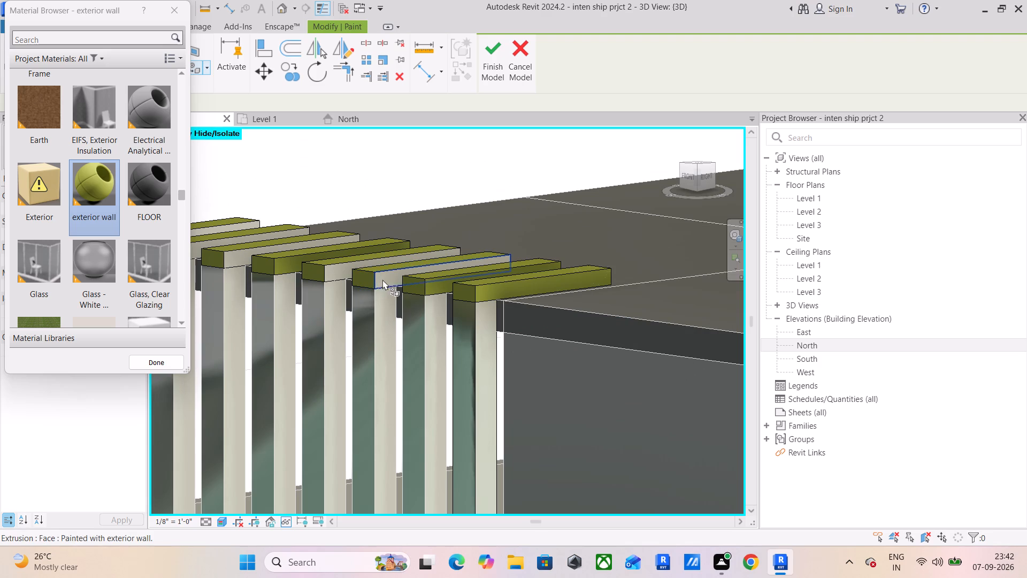
click(384, 277)
click(379, 283)
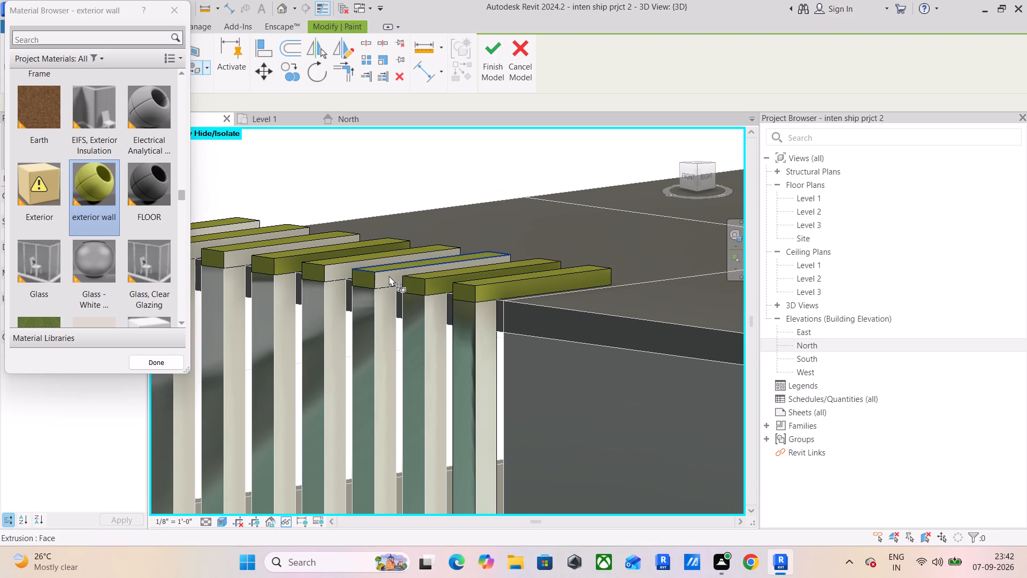
click(389, 276)
click(387, 278)
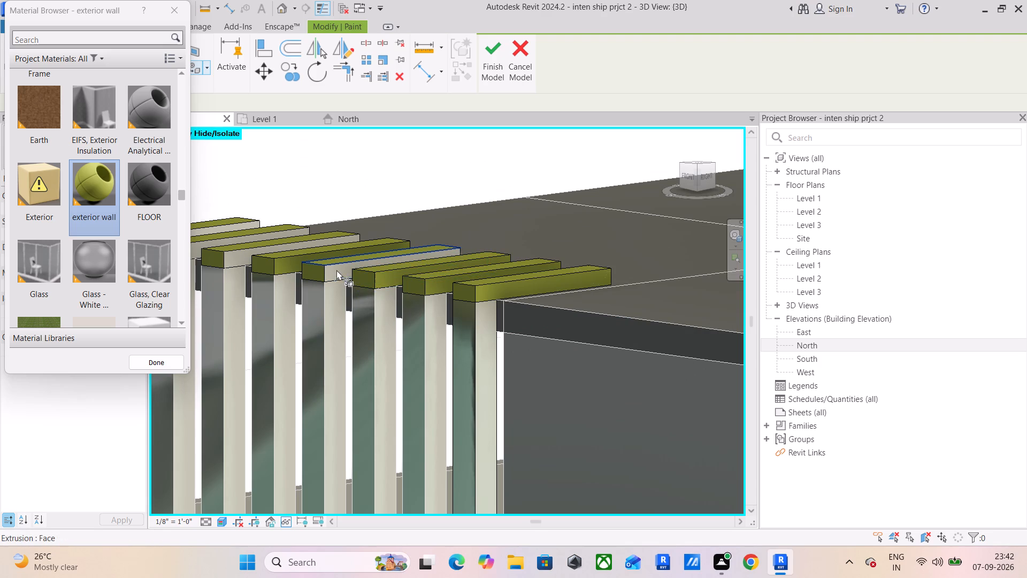
click(338, 272)
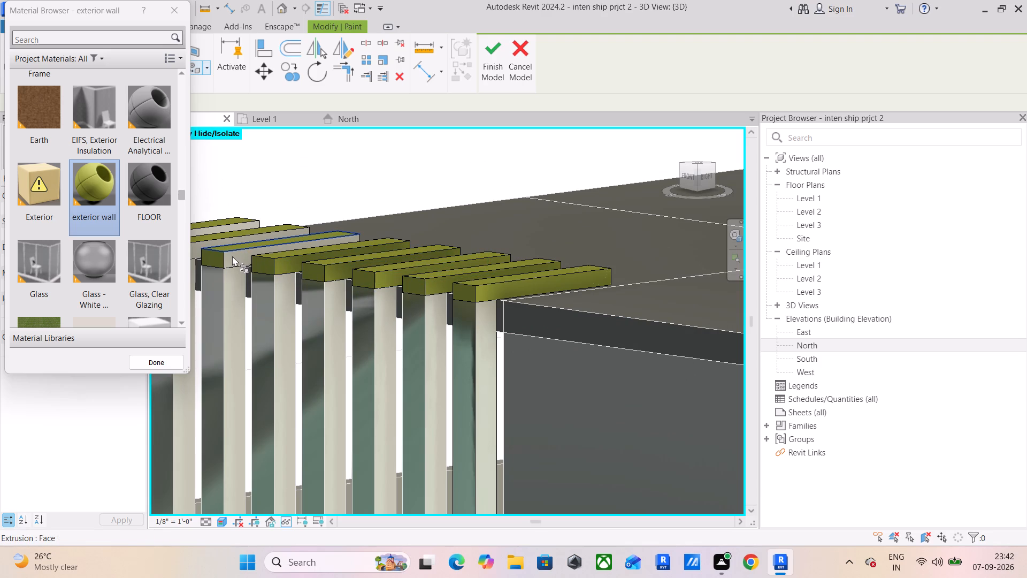
click(232, 259)
middle_drag(270, 282, 413, 336)
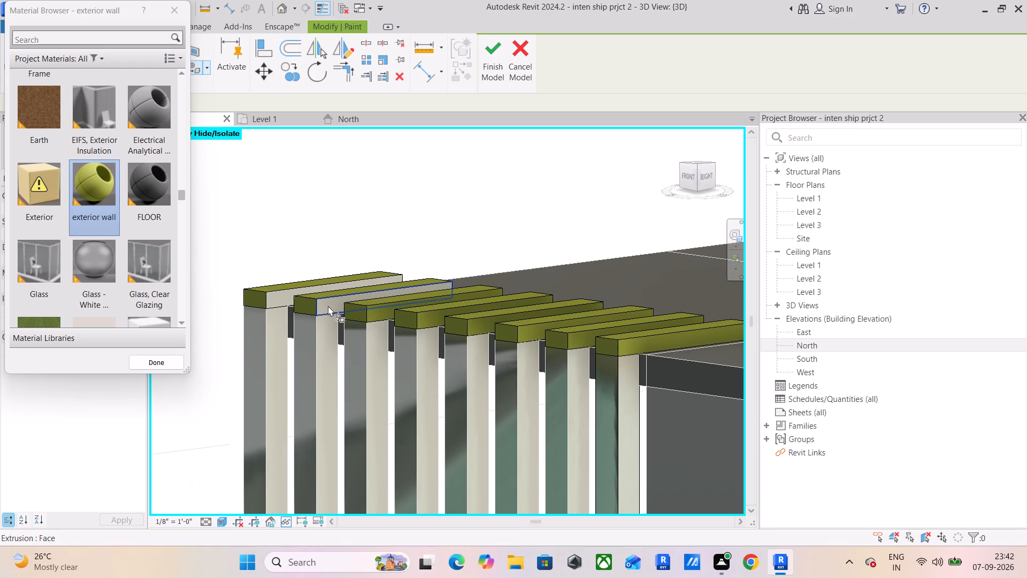
click(325, 305)
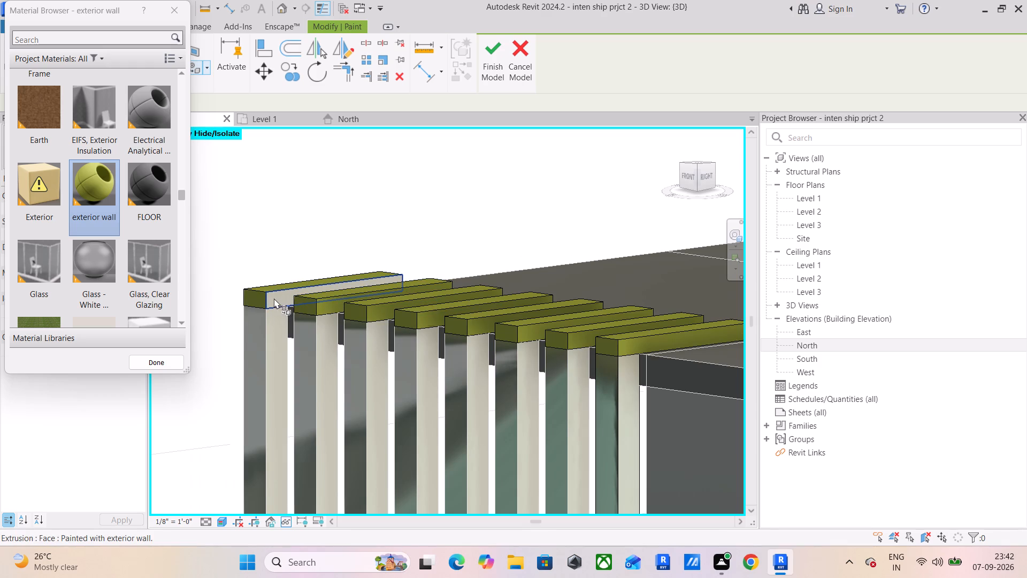
click(275, 300)
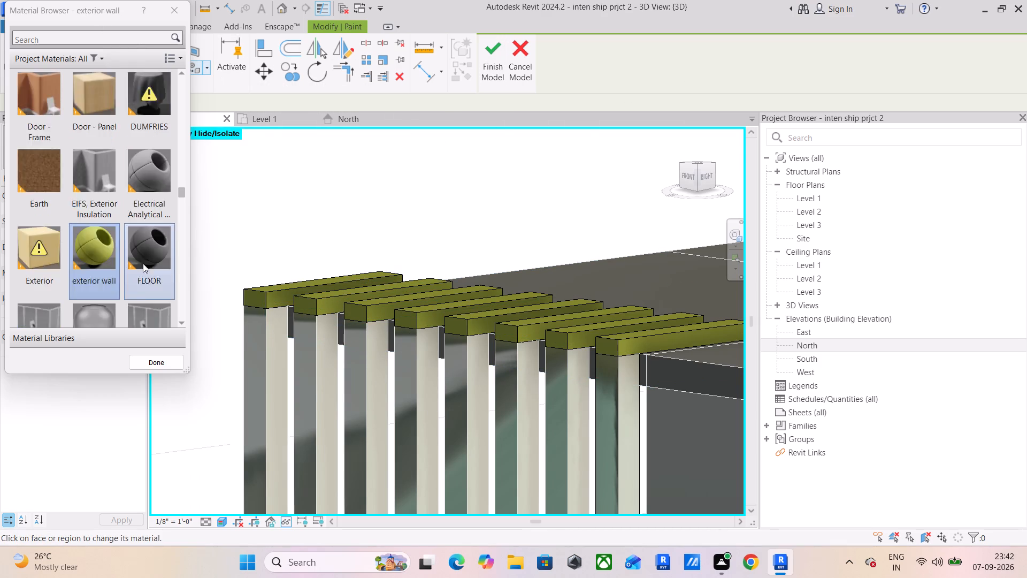
click(160, 366)
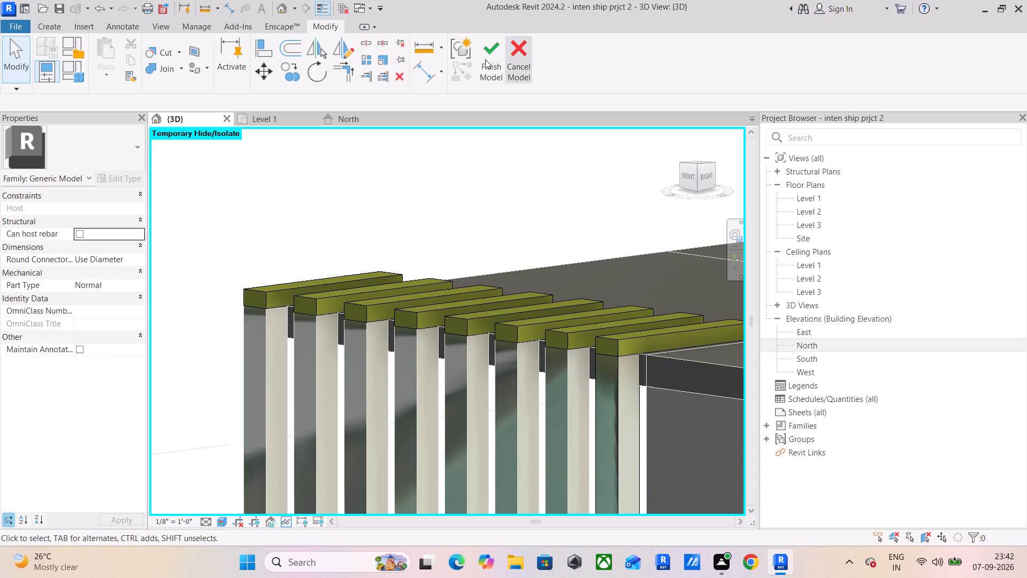
click(485, 59)
Try the Hidden Line visual style on the 3D view, and switch it to Shaded.
scroll(493, 323, down, 5)
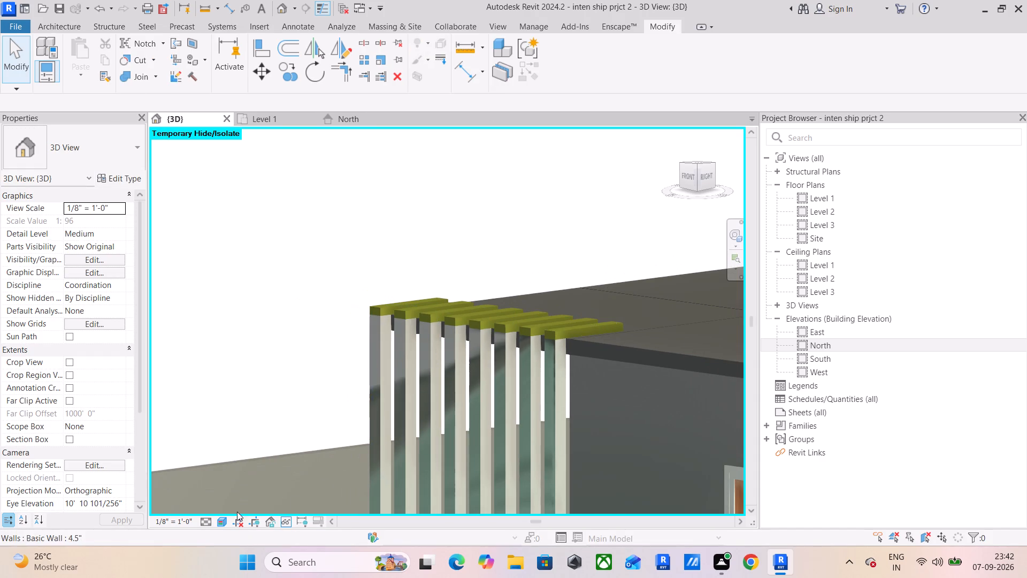
click(221, 526)
click(242, 508)
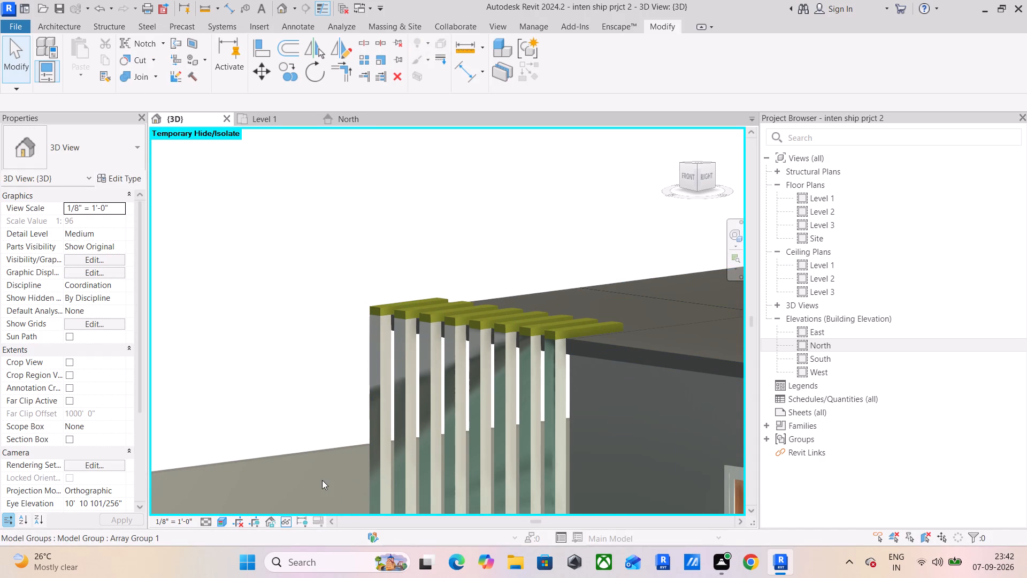
click(218, 519)
click(257, 460)
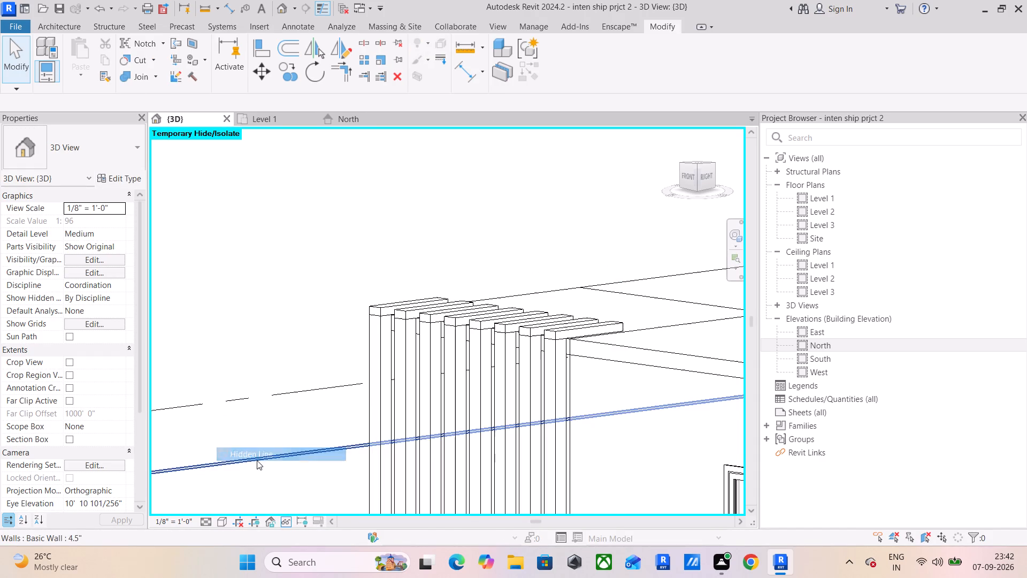
click(217, 519)
click(253, 472)
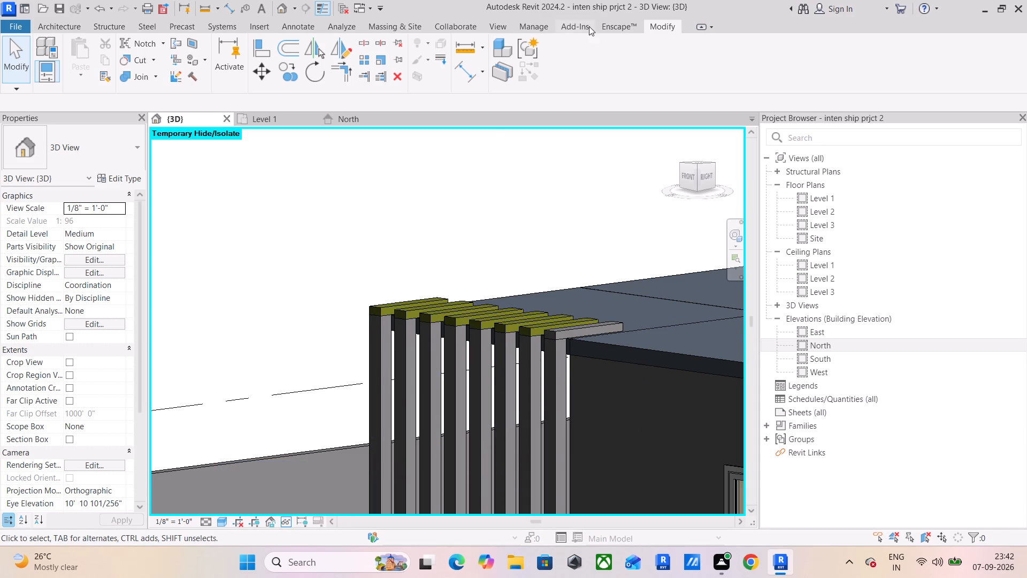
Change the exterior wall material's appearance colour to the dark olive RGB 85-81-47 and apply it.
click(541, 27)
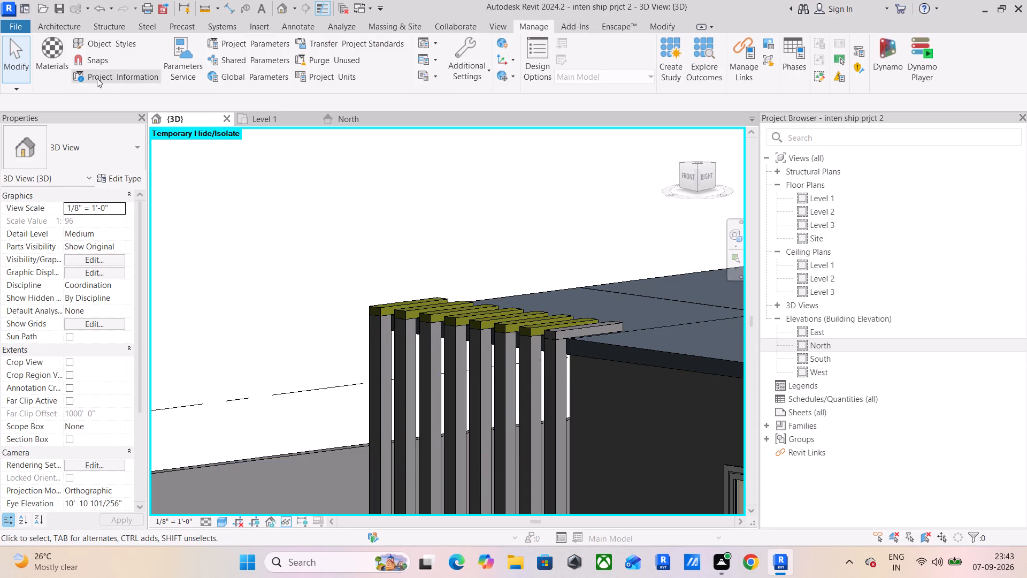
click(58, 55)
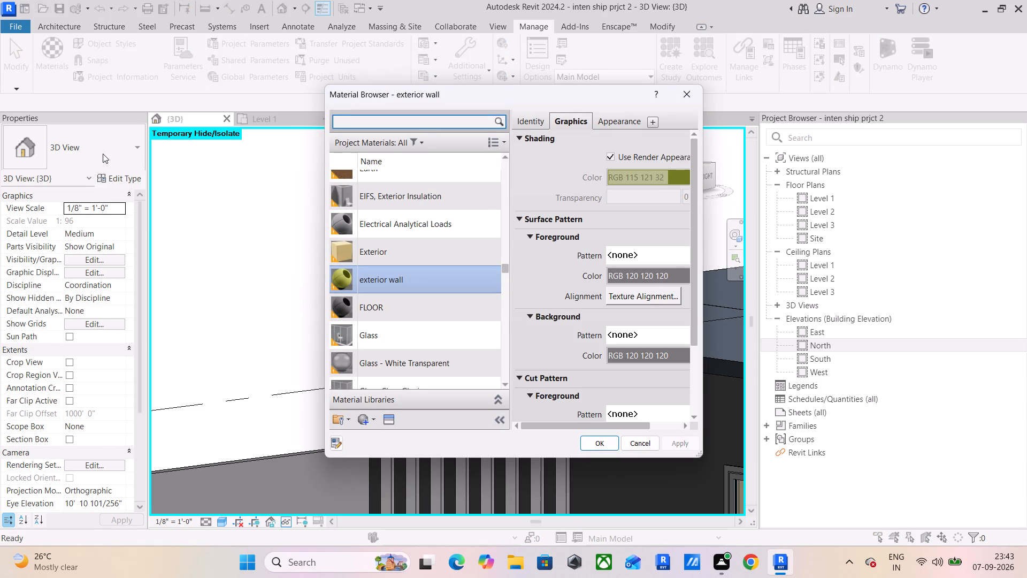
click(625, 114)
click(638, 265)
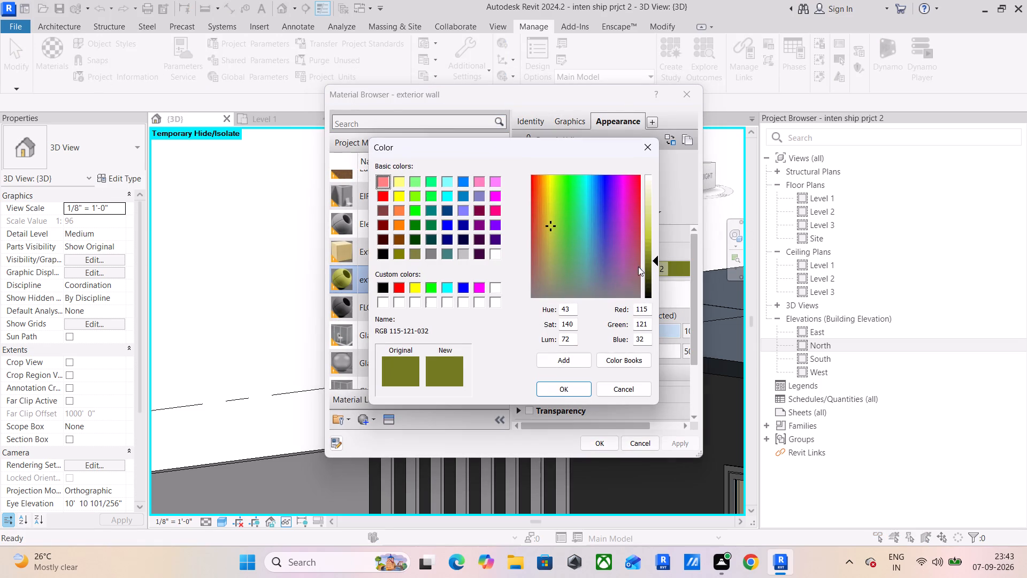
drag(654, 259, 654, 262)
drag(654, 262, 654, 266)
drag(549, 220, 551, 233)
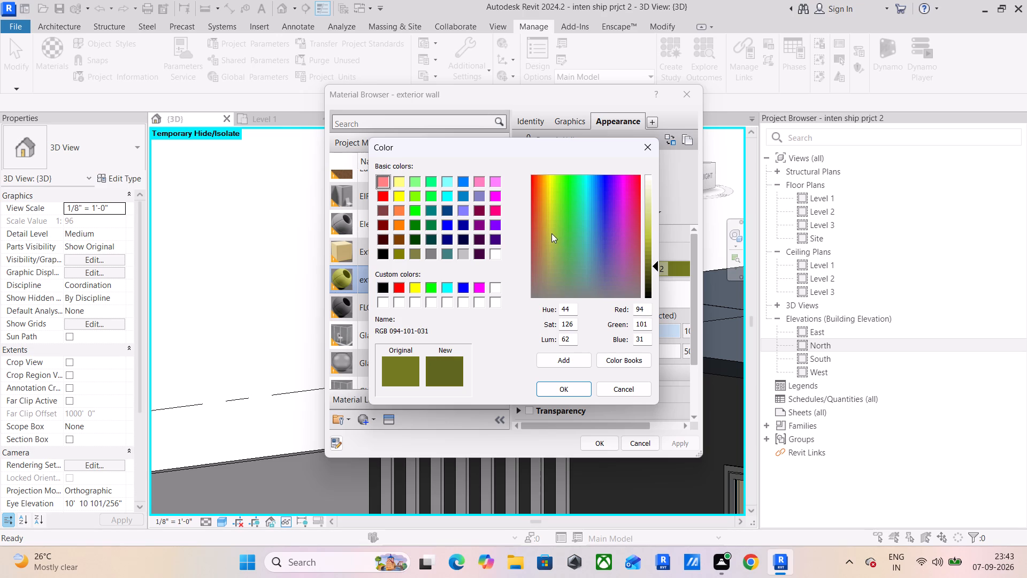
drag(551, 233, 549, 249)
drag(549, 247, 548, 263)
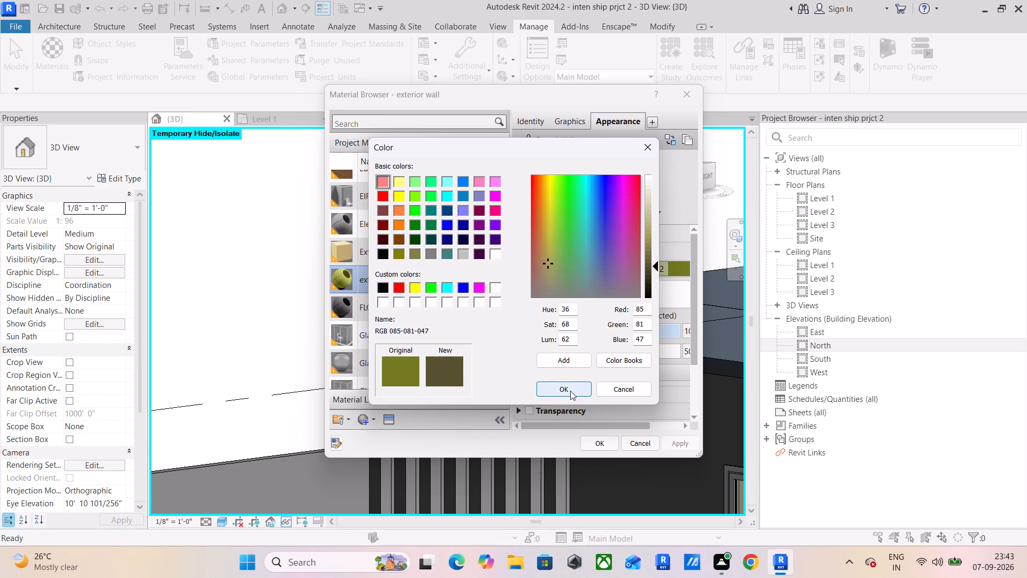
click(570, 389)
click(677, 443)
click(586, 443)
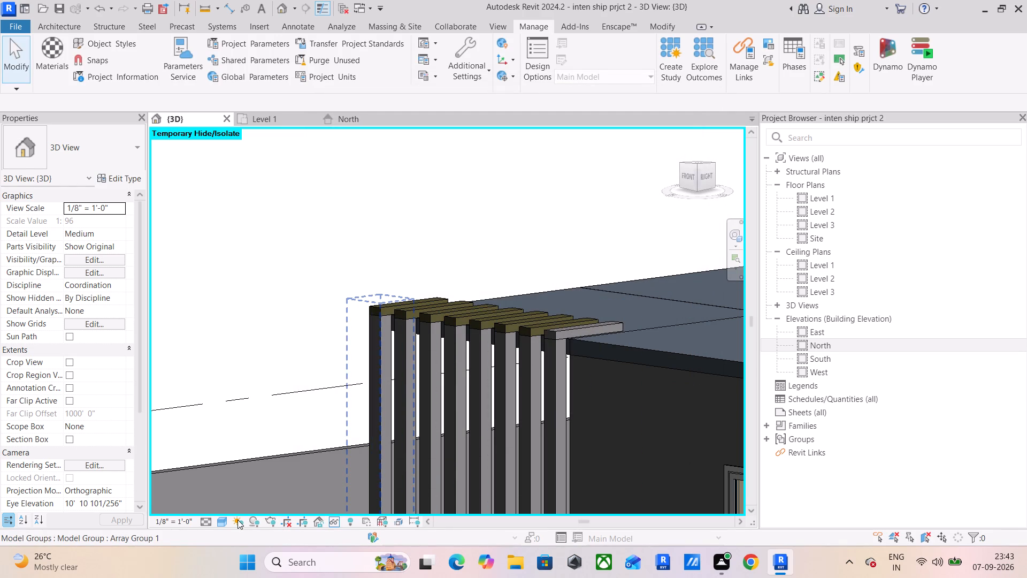
Switch the 3D view's visual style to Realistic.
click(228, 520)
click(227, 504)
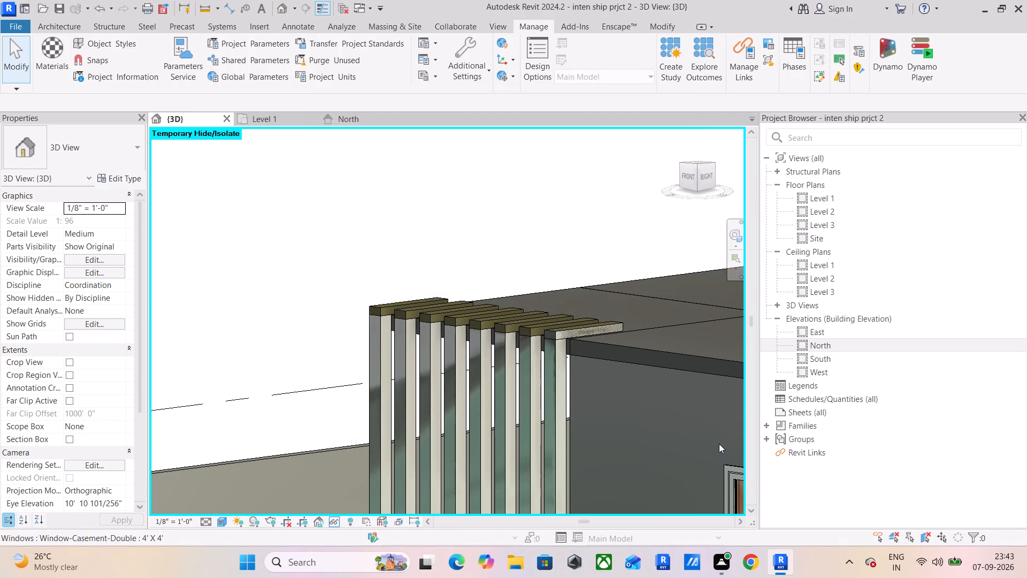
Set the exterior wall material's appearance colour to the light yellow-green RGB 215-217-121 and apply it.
scroll(719, 444, down, 5)
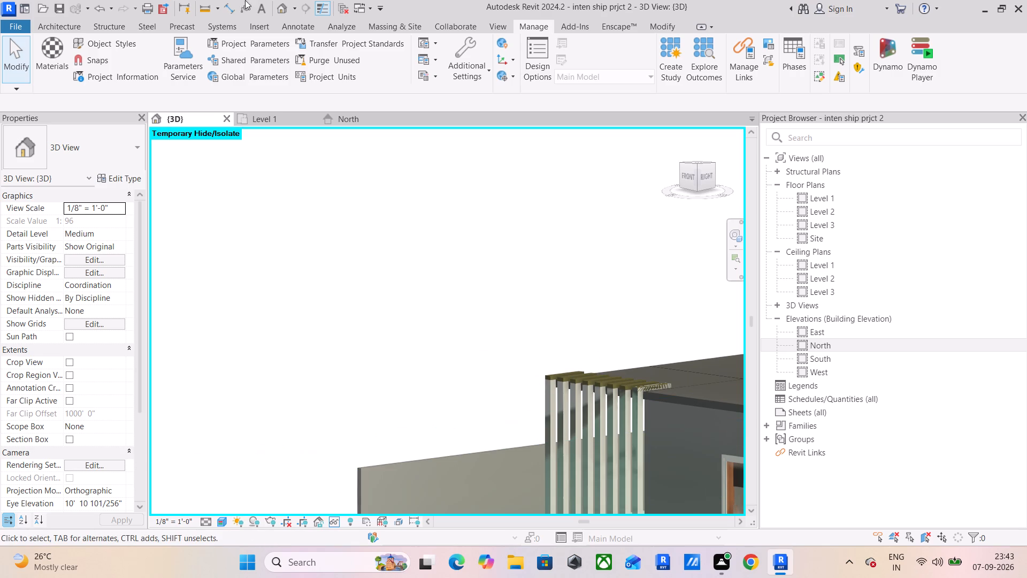
click(37, 69)
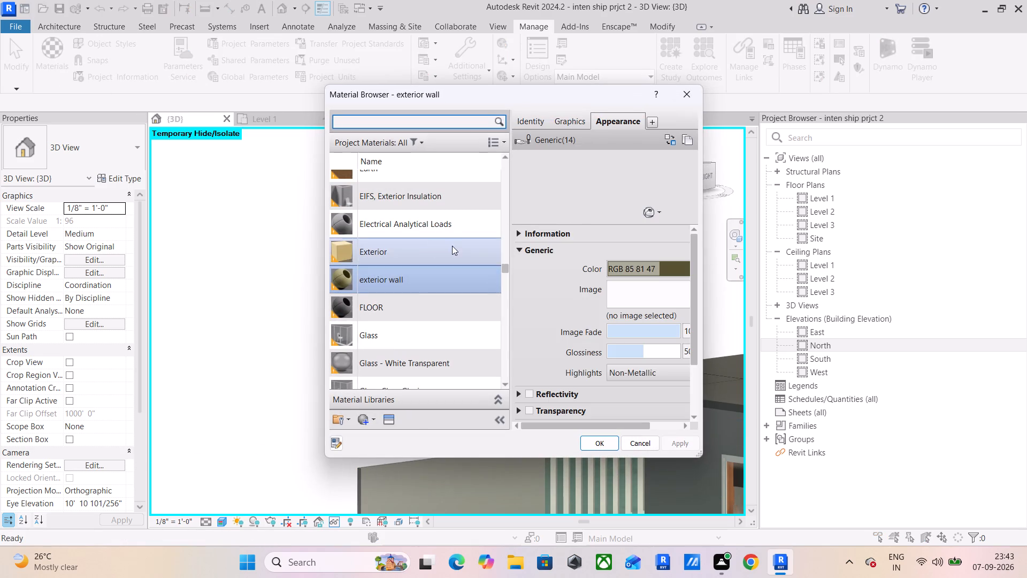
click(643, 263)
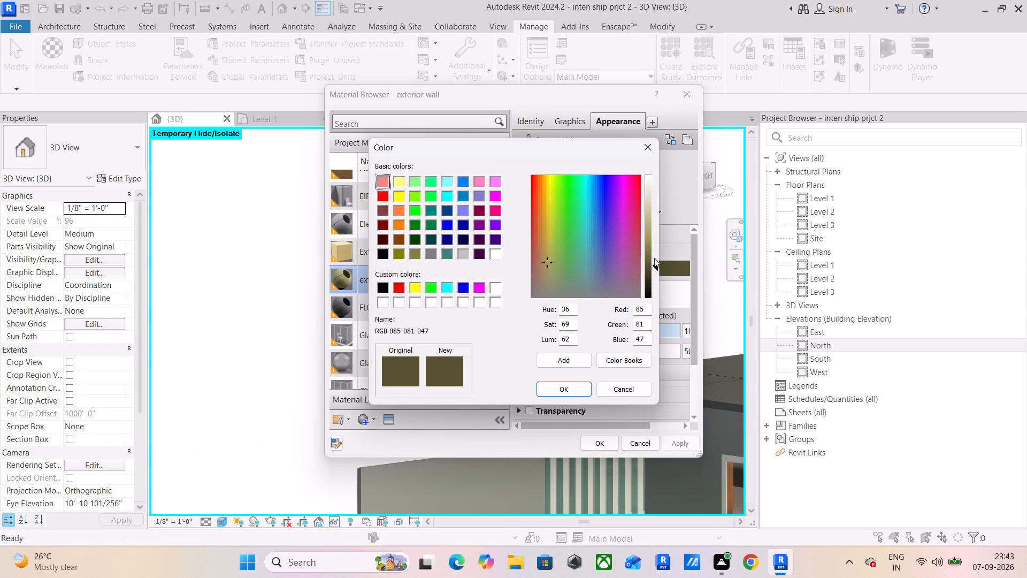
drag(656, 263, 656, 217)
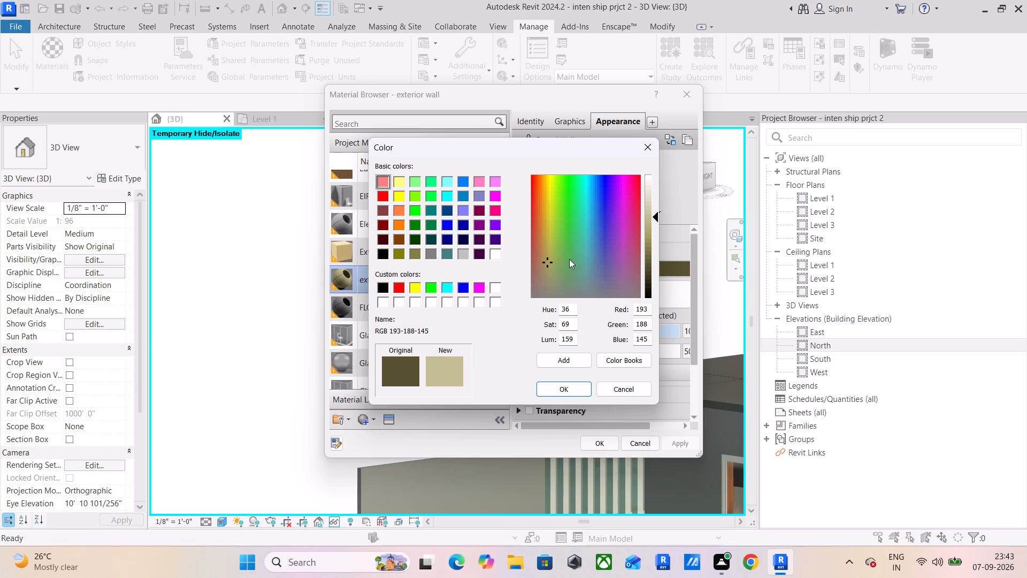
drag(544, 261, 551, 234)
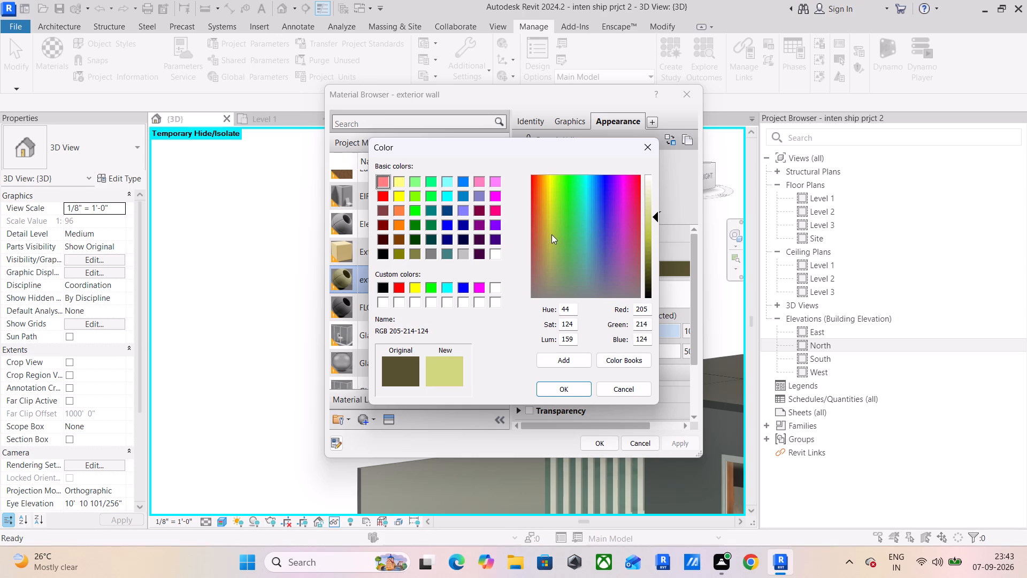
drag(551, 234, 550, 231)
click(565, 394)
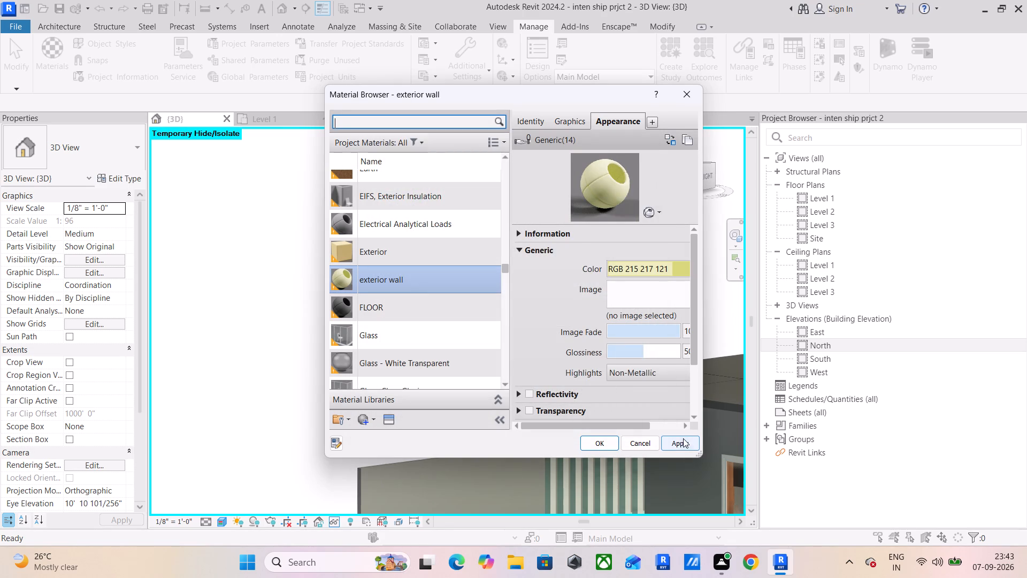
click(681, 438)
click(576, 445)
click(590, 445)
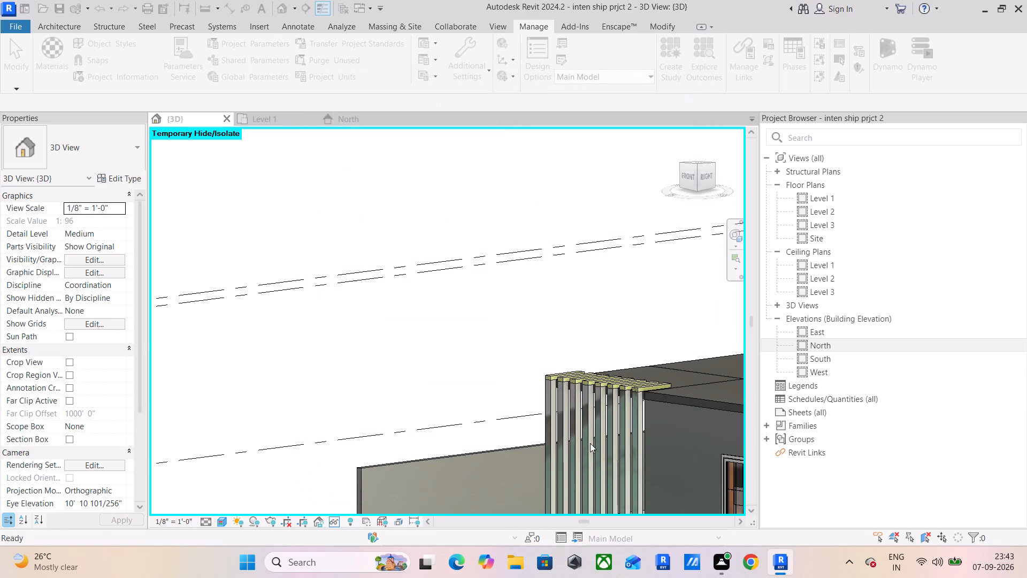
Ungroup the array group of the first vertical slat in the kitchen corner screen.
scroll(629, 384, up, 8)
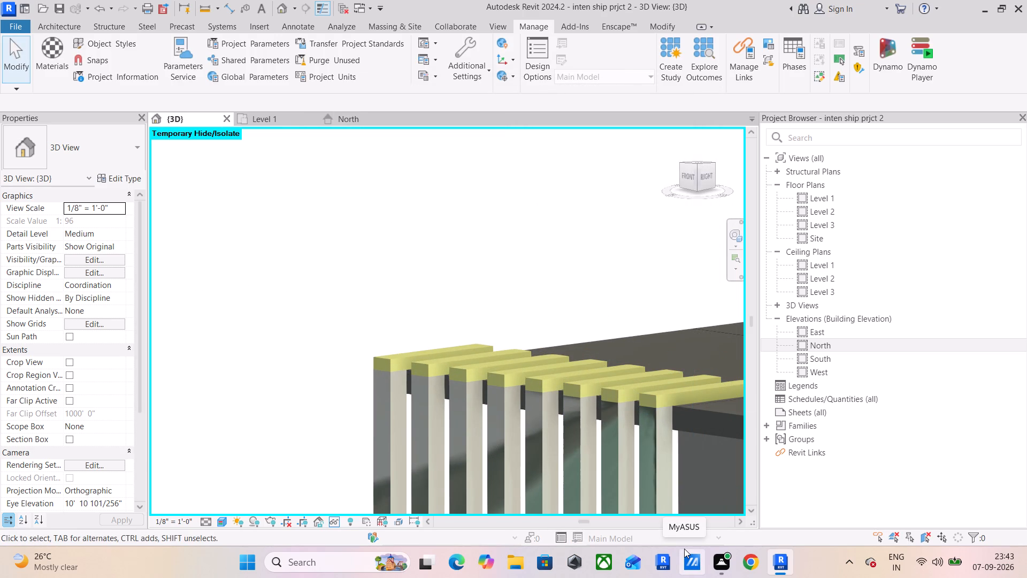
middle_drag(563, 388, 550, 282)
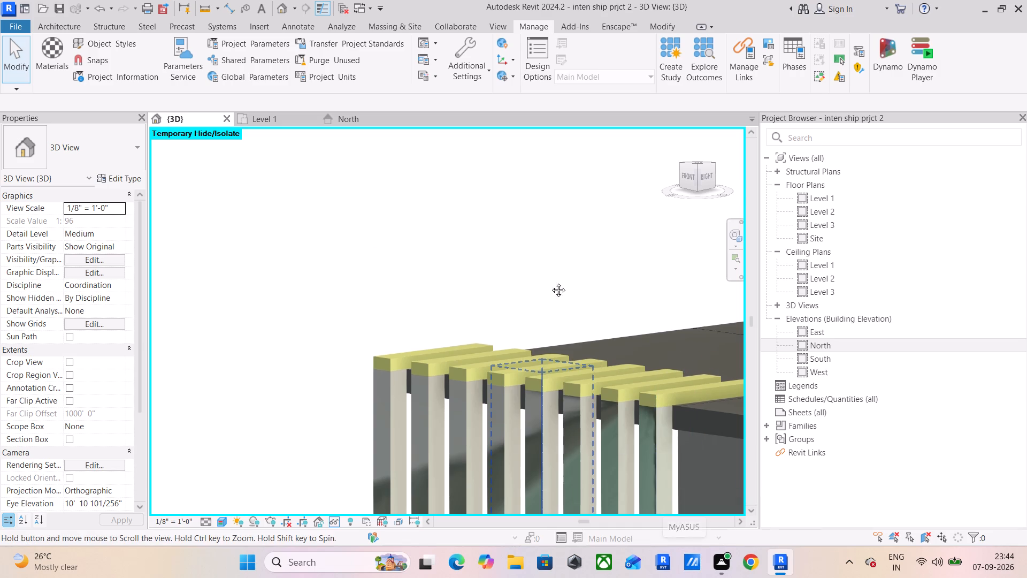
middle_drag(550, 282, 506, 183)
click(333, 264)
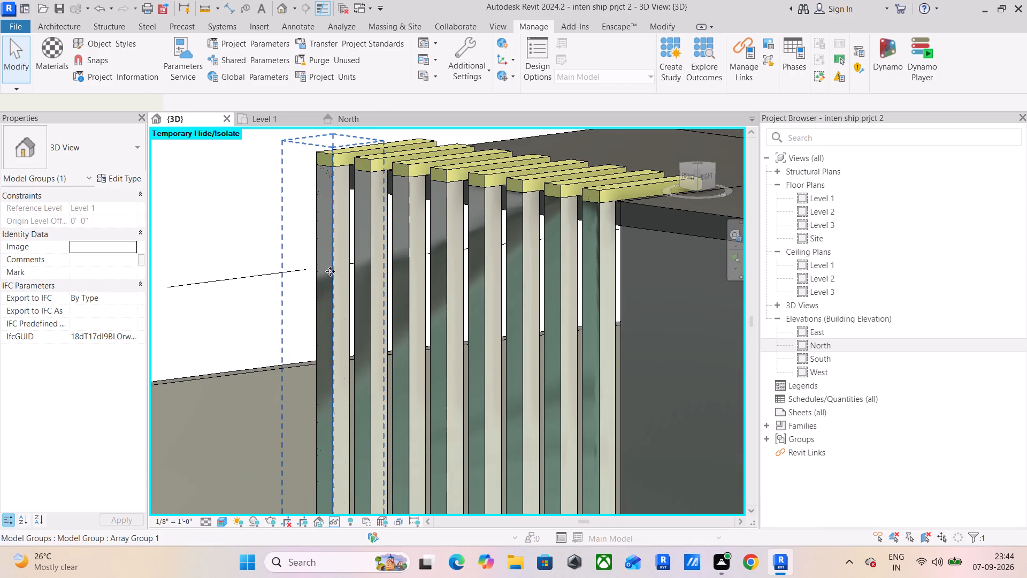
click(597, 49)
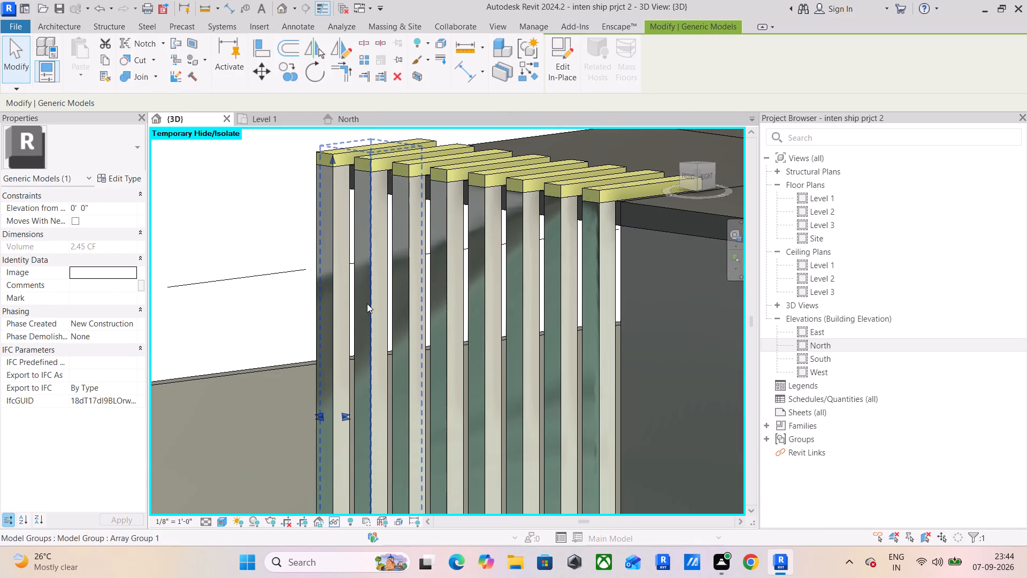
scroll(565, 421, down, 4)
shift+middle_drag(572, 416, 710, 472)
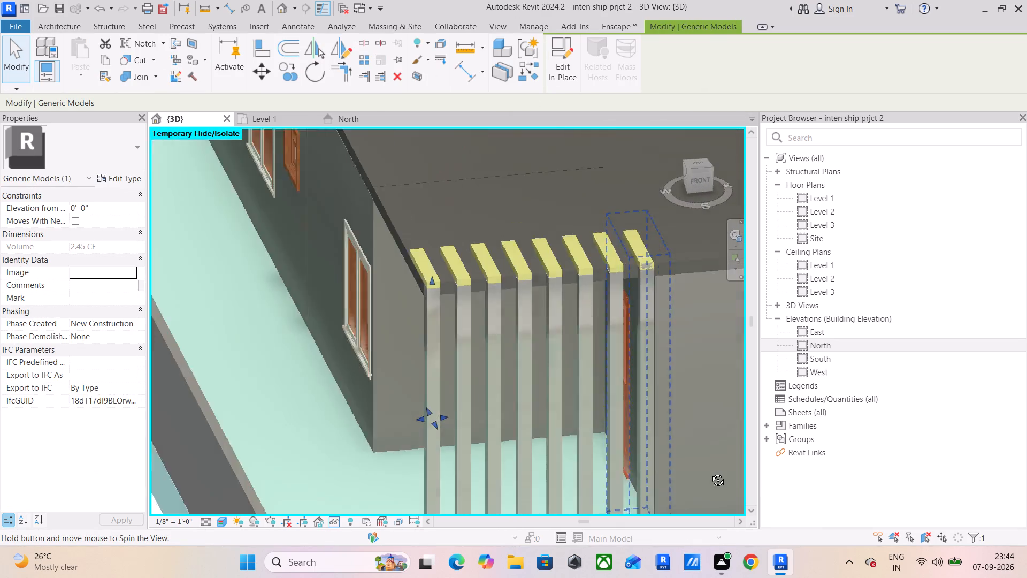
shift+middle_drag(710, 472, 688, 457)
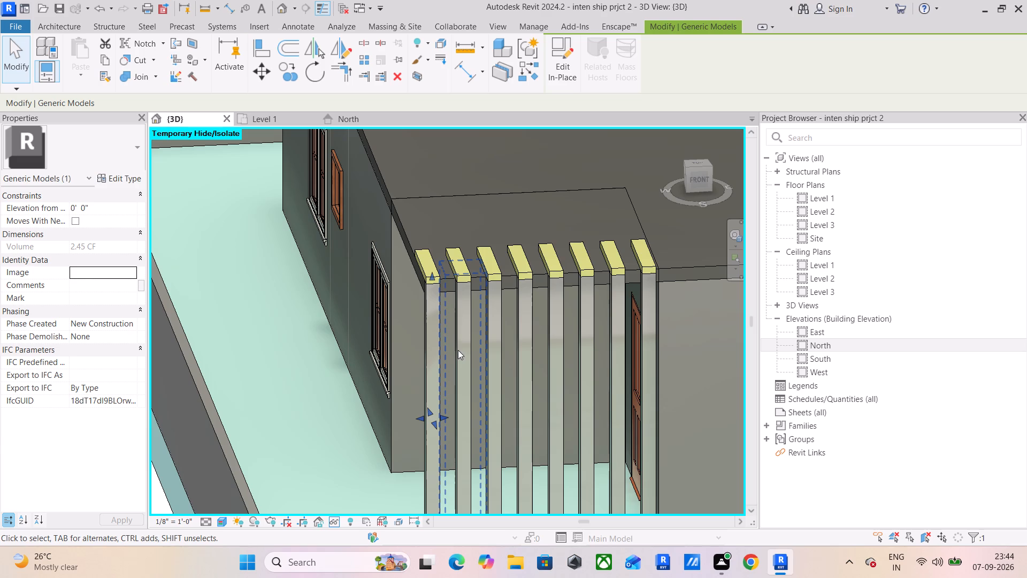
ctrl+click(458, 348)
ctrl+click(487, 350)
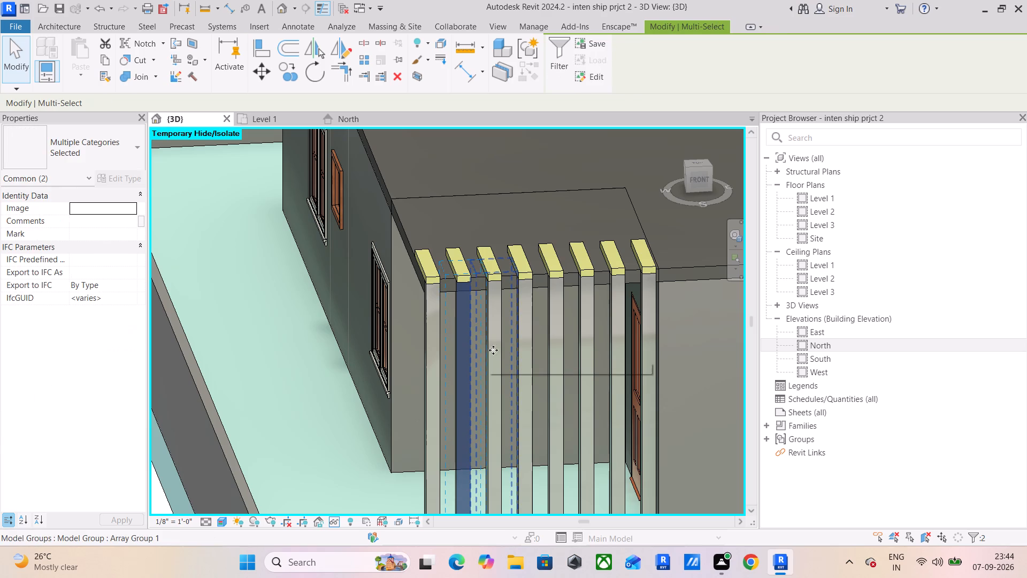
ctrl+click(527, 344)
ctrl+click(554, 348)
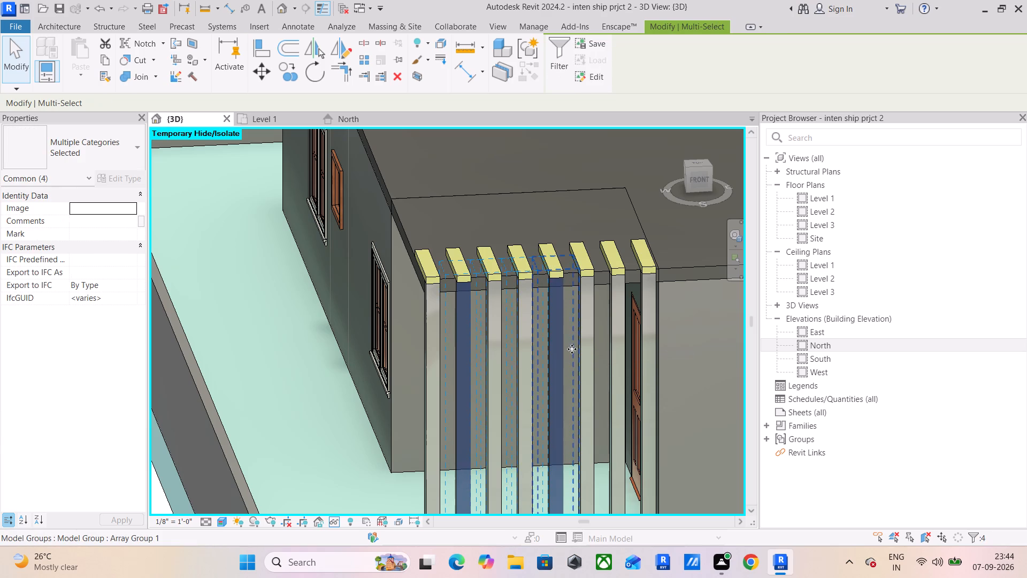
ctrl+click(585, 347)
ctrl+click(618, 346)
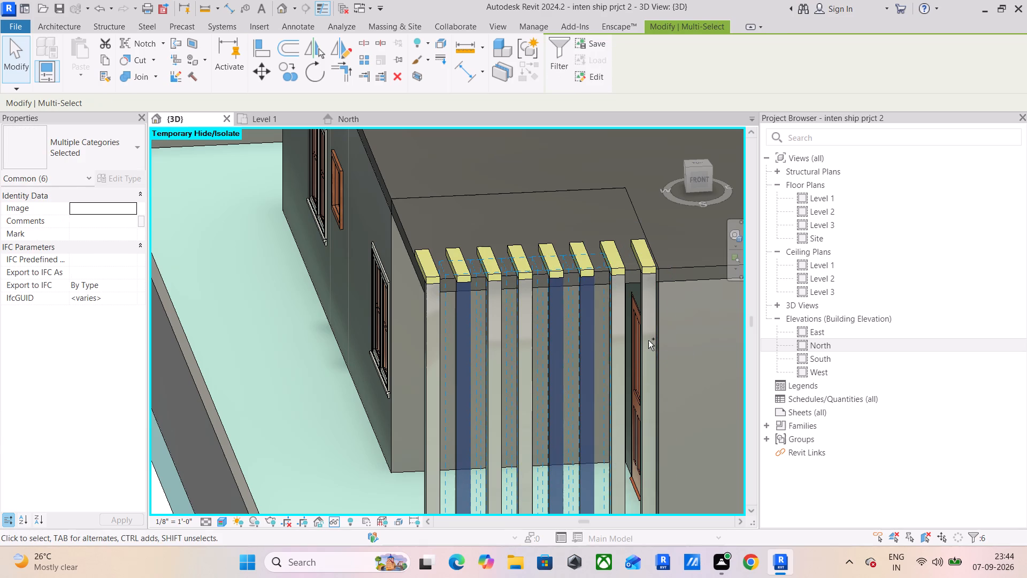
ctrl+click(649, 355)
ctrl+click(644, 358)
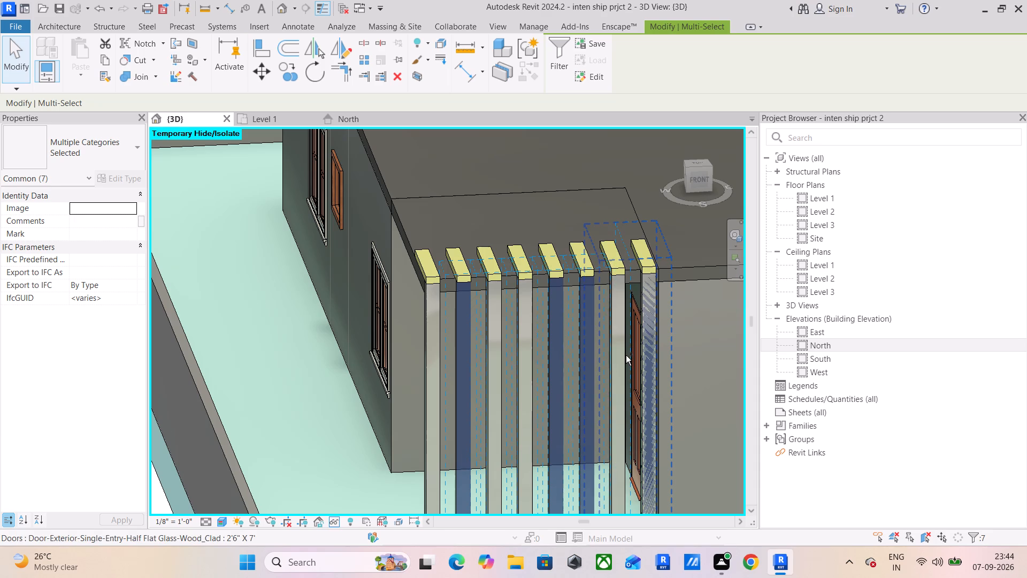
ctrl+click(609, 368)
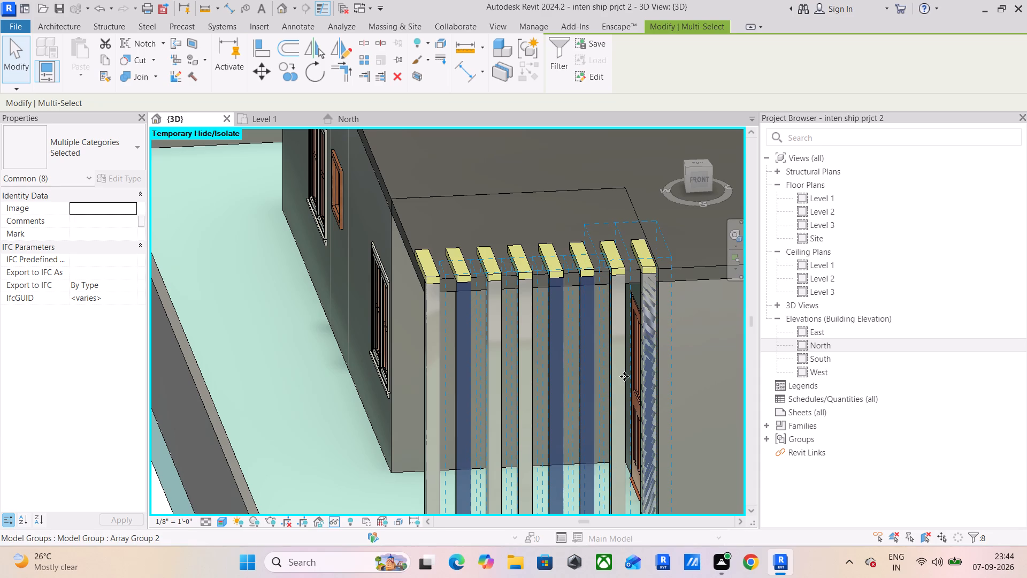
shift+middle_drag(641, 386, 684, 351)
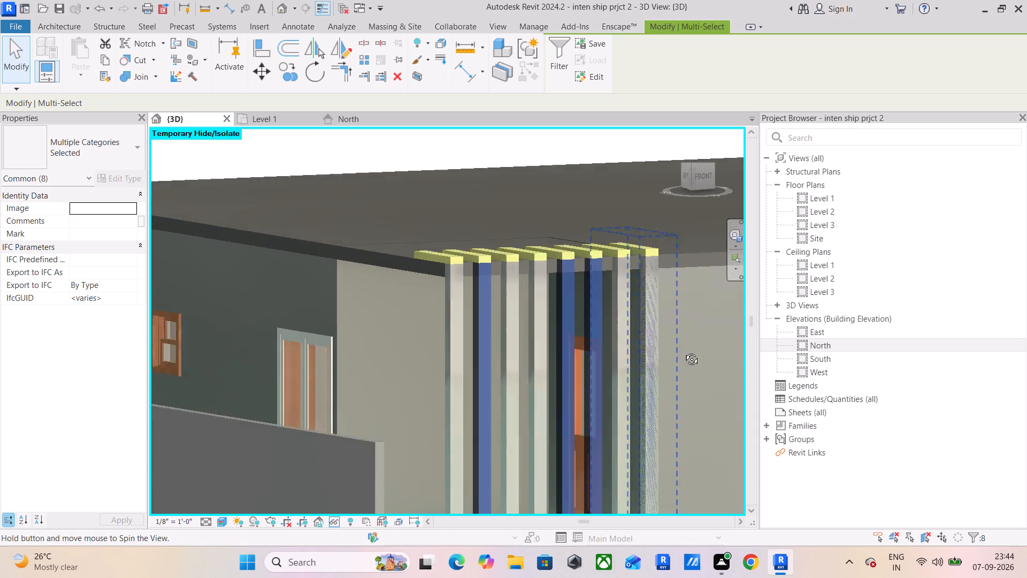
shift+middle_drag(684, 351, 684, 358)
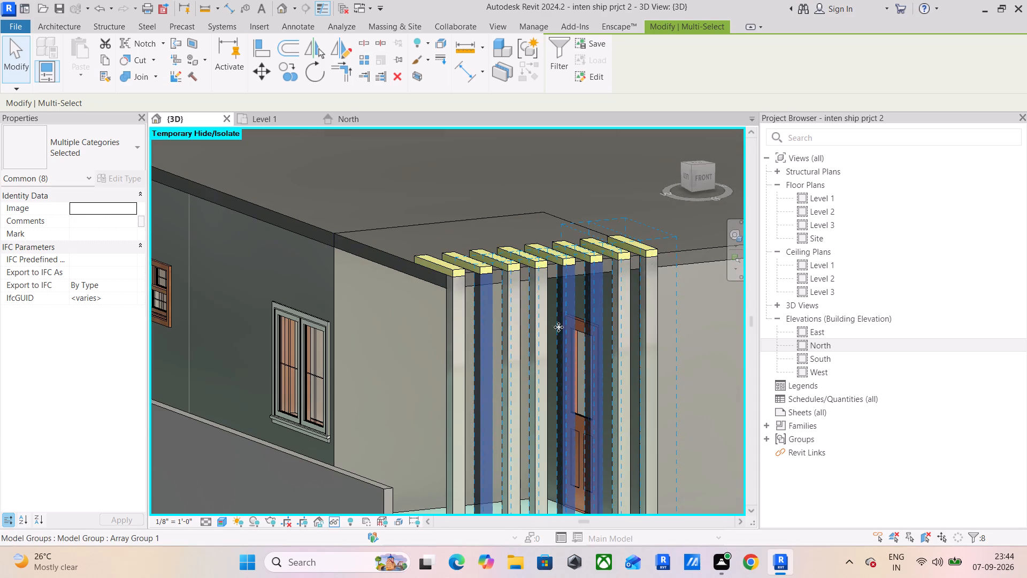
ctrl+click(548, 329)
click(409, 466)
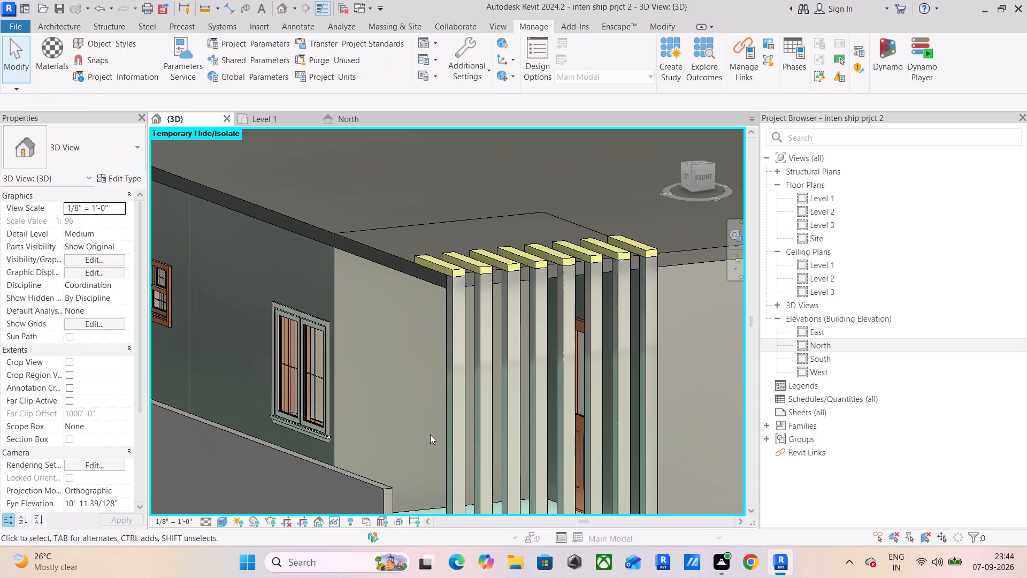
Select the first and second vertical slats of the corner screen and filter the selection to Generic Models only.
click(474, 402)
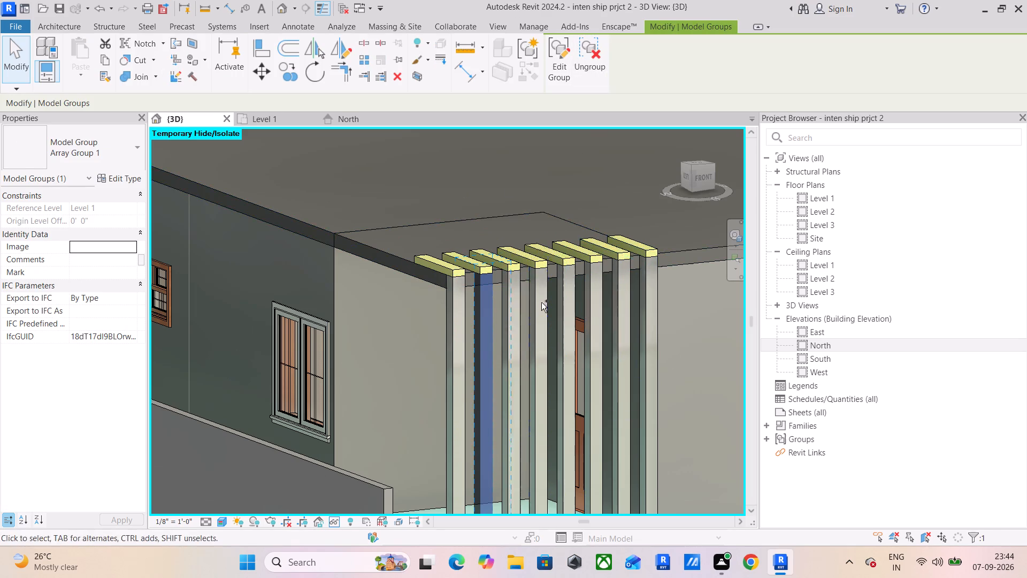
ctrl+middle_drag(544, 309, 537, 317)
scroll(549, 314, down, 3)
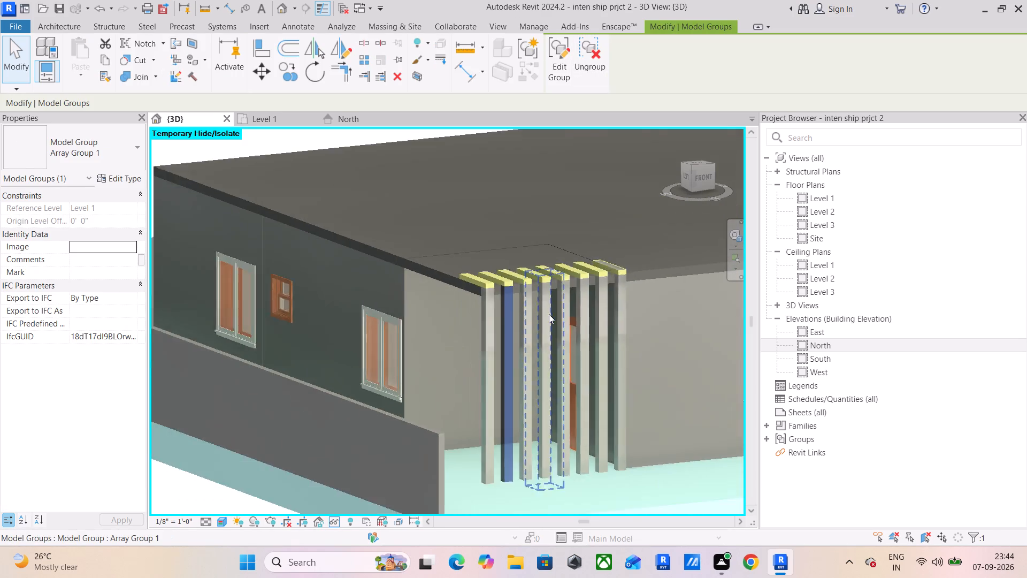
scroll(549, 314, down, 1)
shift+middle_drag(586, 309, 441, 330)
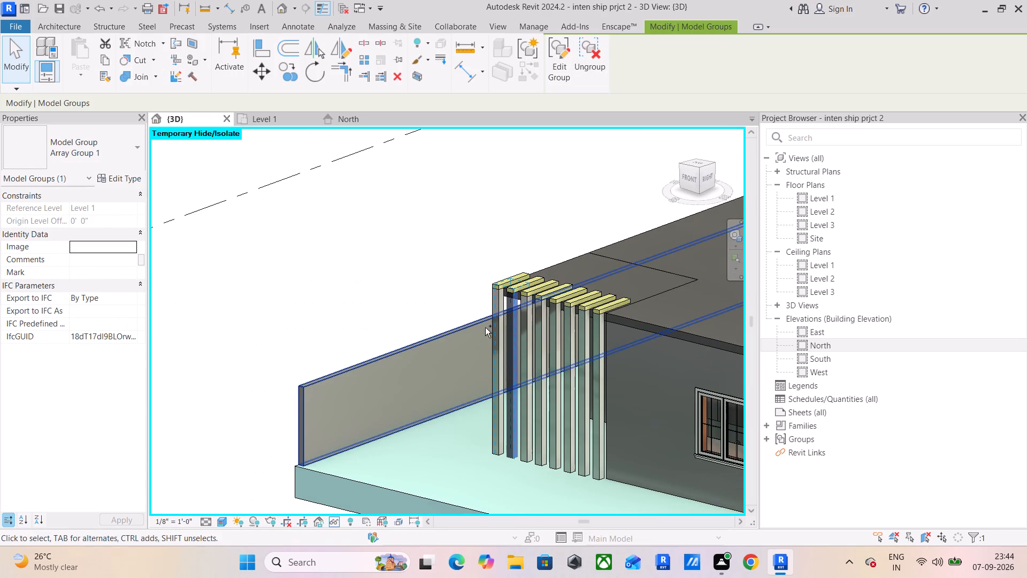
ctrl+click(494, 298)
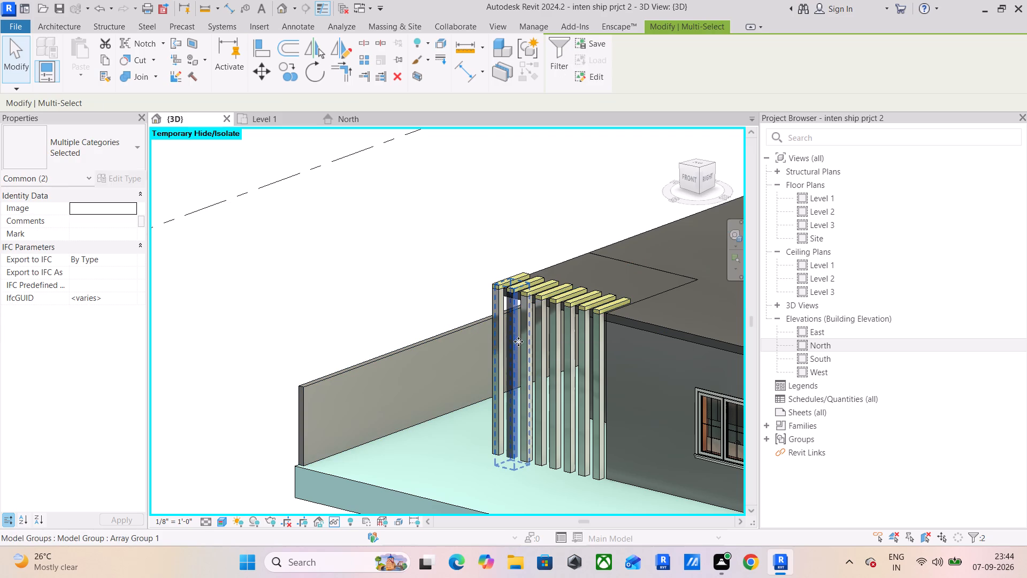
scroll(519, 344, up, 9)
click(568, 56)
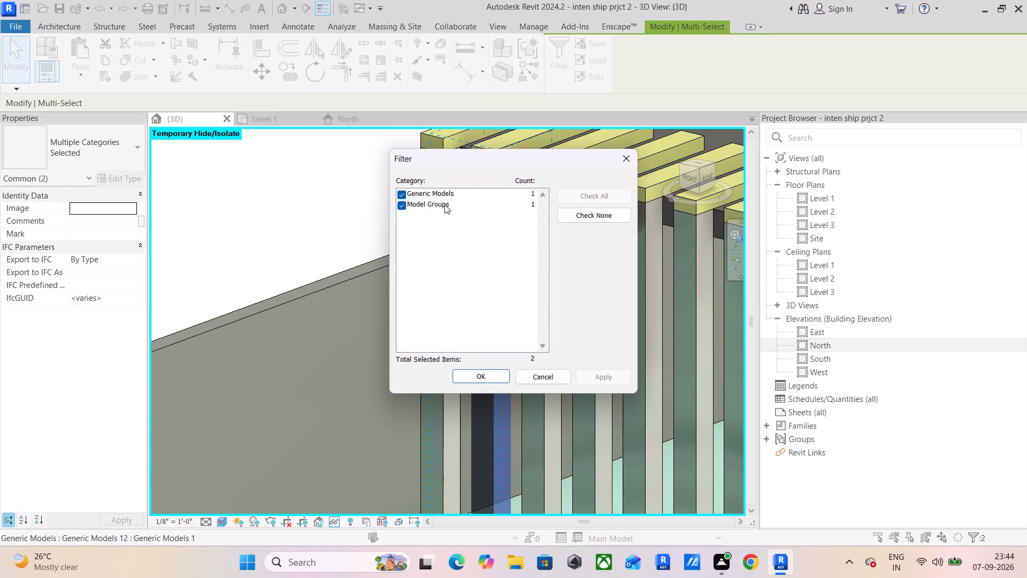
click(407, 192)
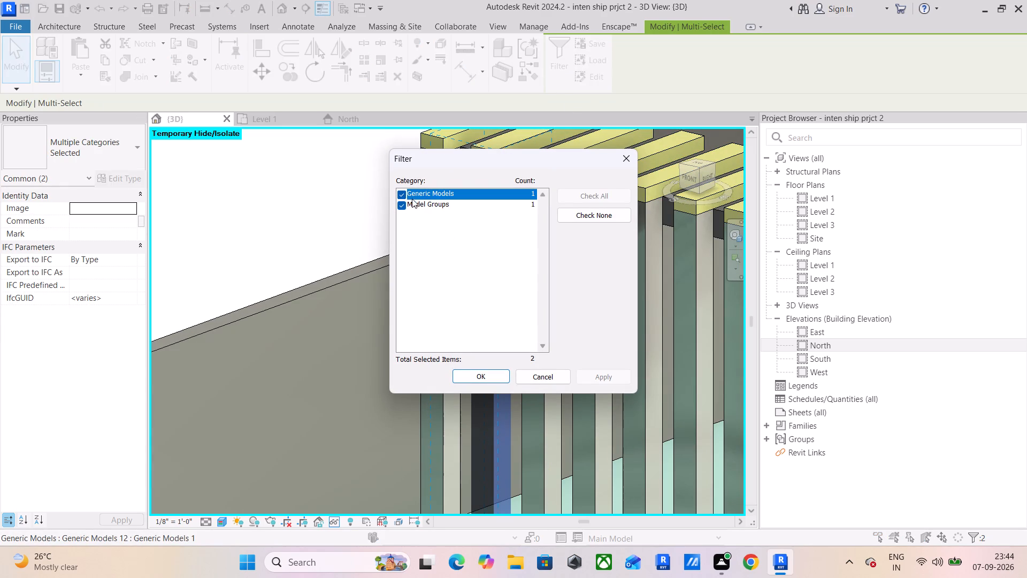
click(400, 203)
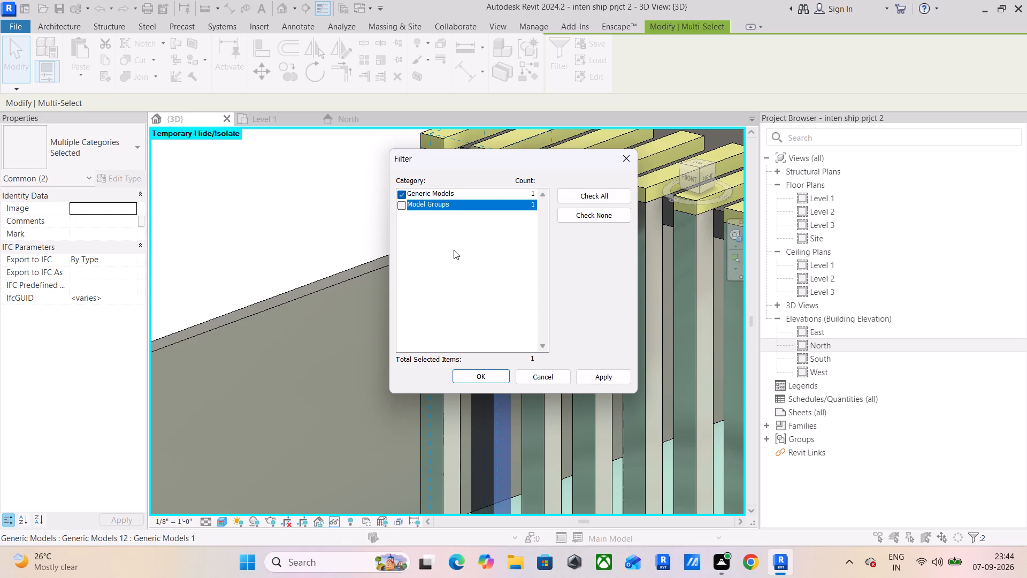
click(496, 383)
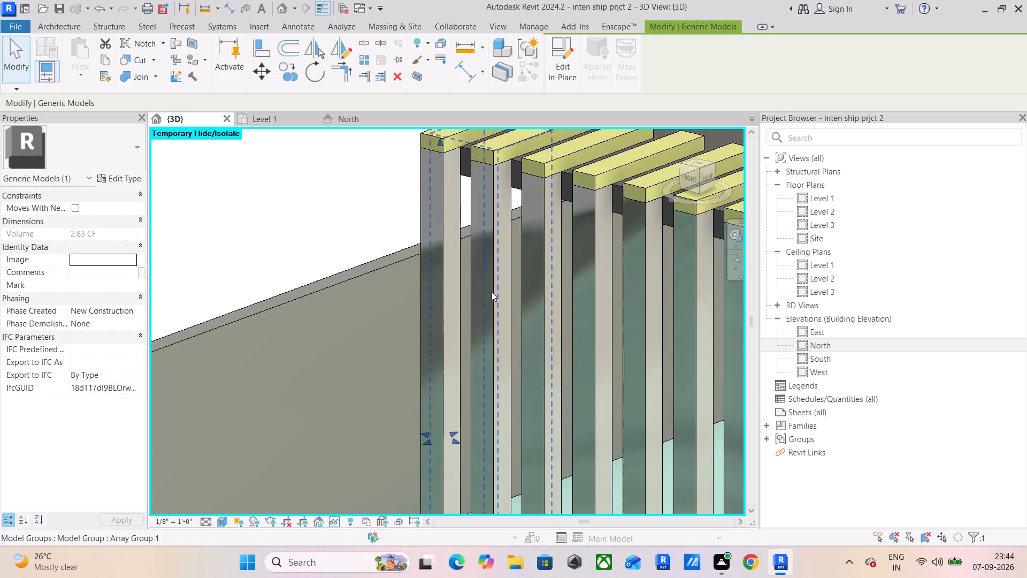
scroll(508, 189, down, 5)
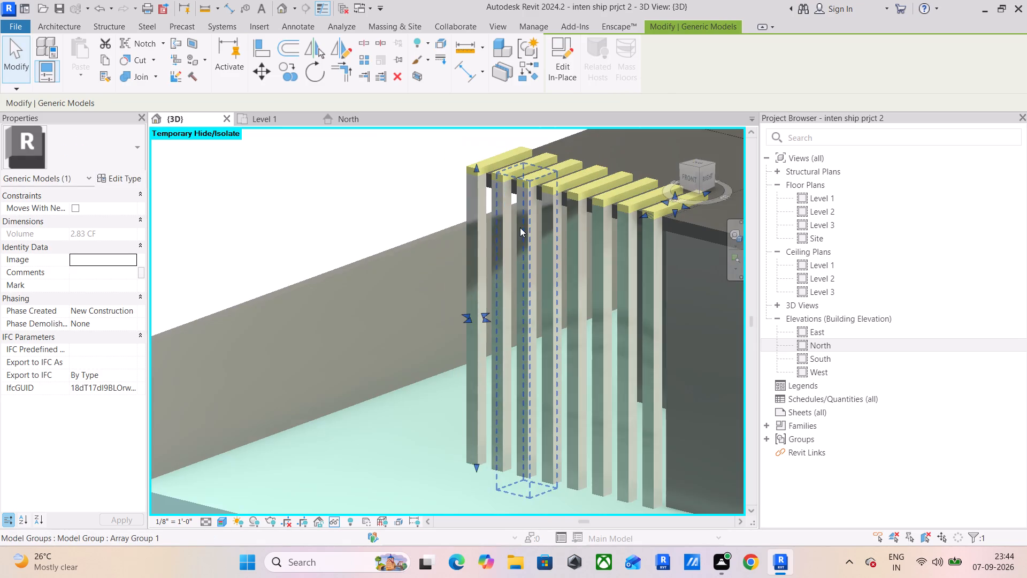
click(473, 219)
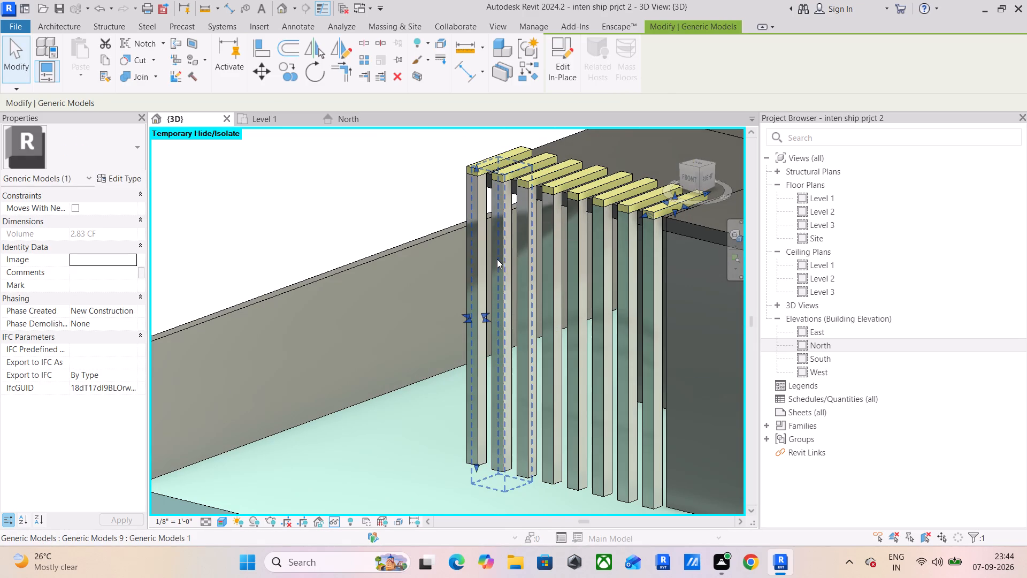
Ungroup the array group of the second vertical slat in the kitchen corner screen.
click(497, 252)
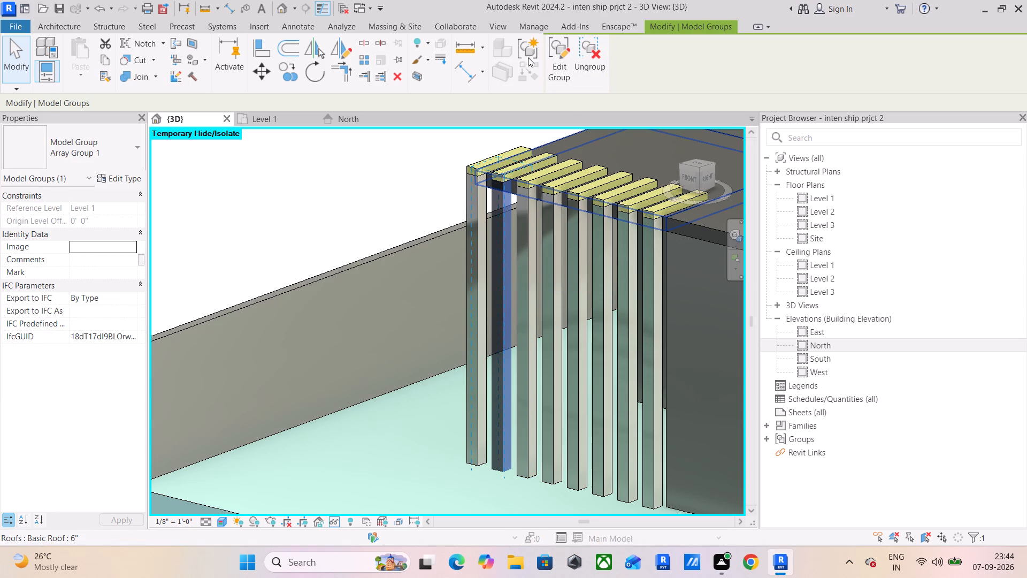
click(558, 63)
click(291, 166)
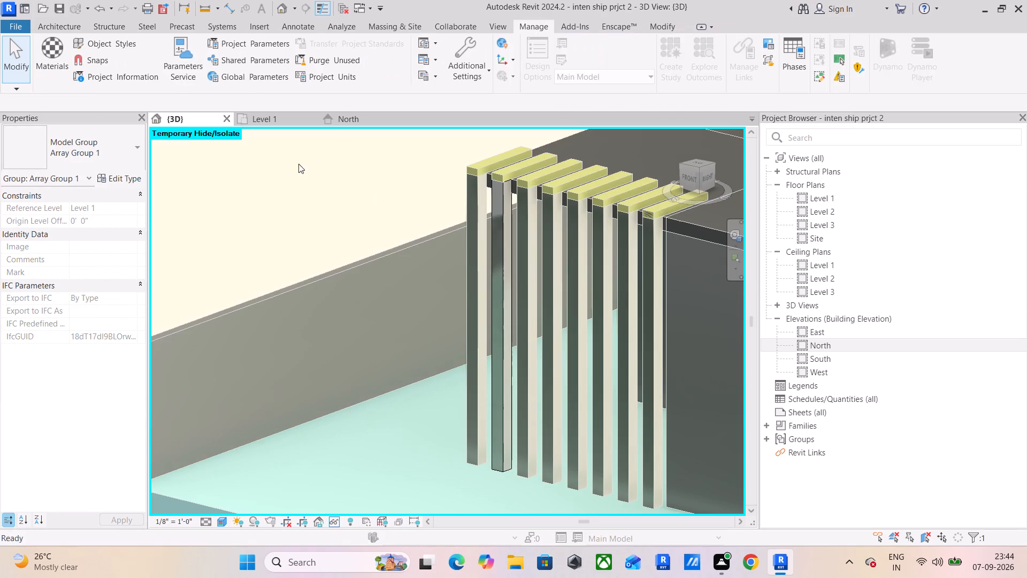
click(590, 55)
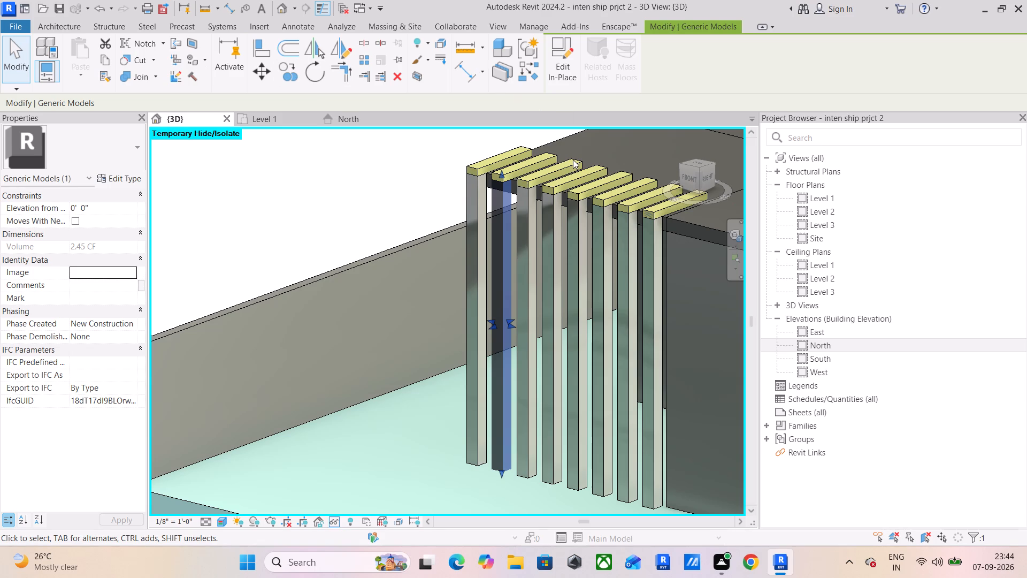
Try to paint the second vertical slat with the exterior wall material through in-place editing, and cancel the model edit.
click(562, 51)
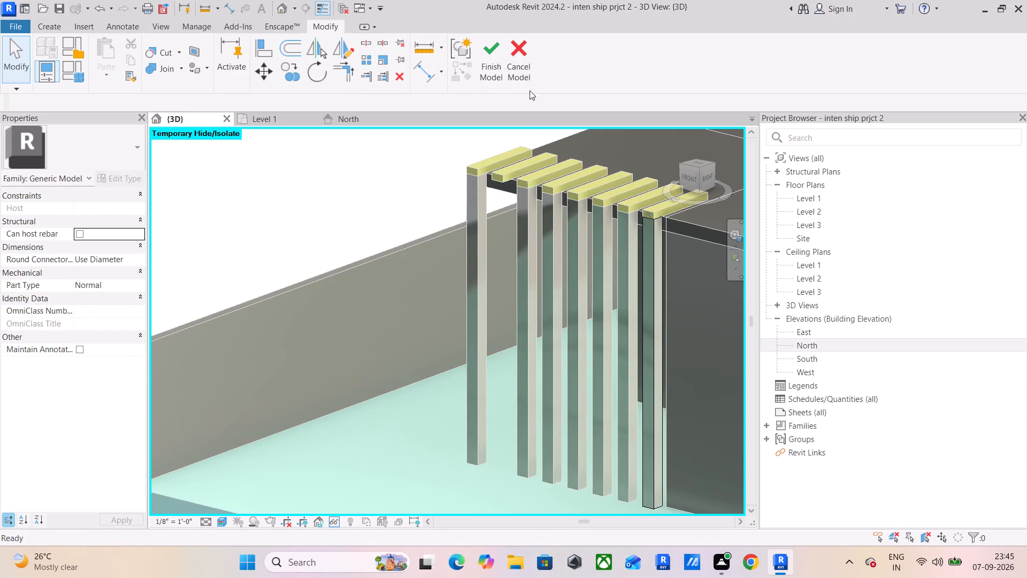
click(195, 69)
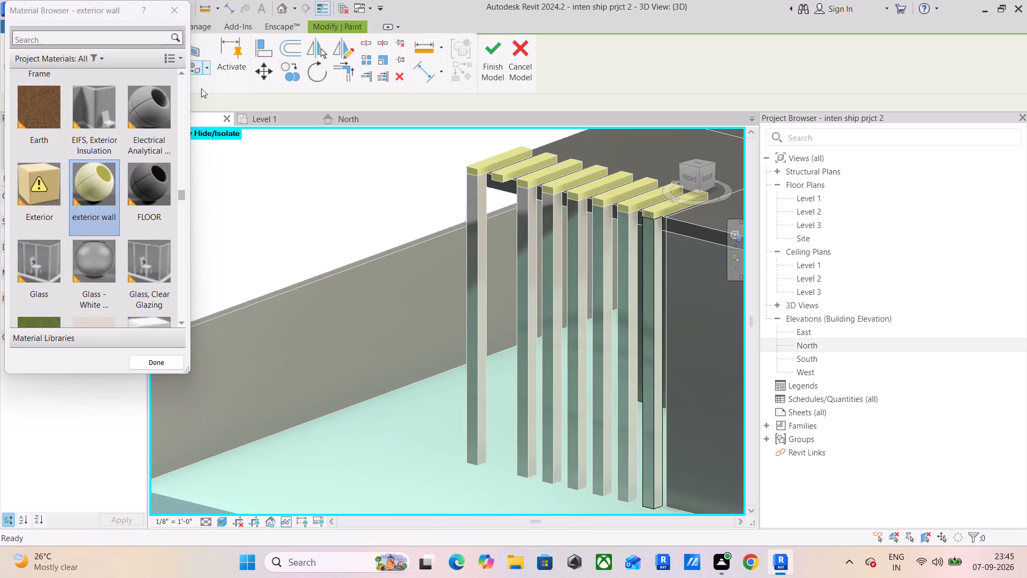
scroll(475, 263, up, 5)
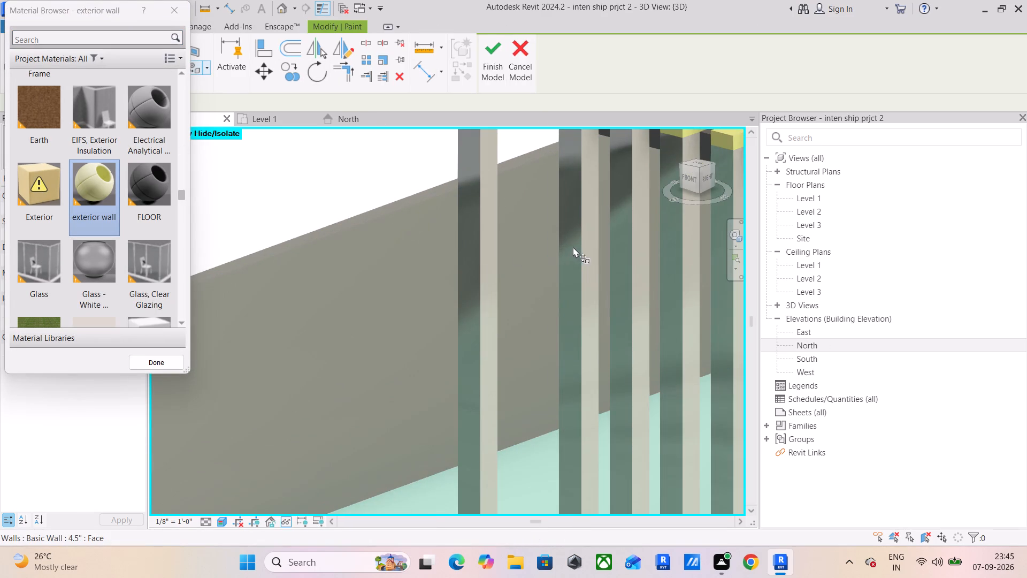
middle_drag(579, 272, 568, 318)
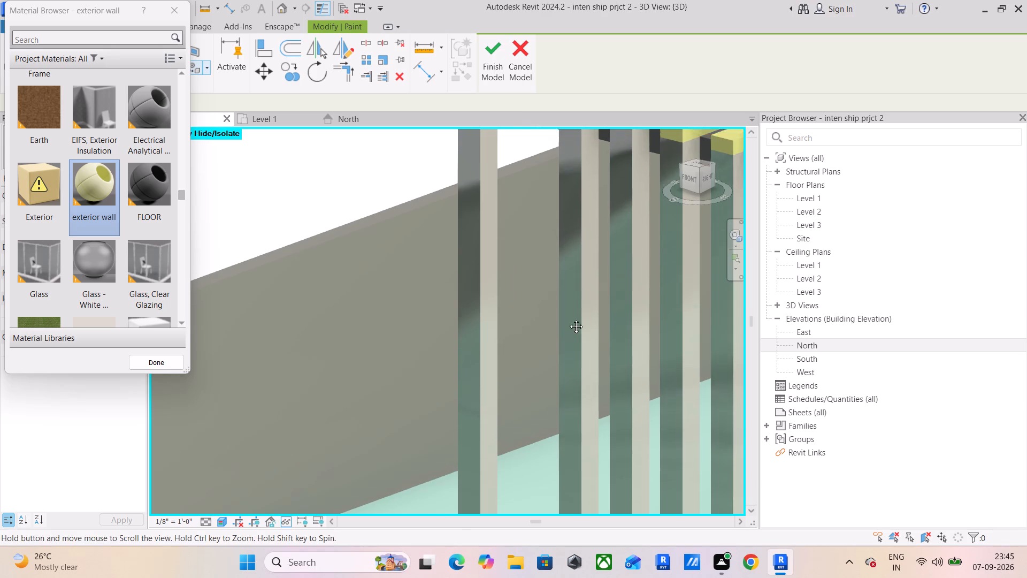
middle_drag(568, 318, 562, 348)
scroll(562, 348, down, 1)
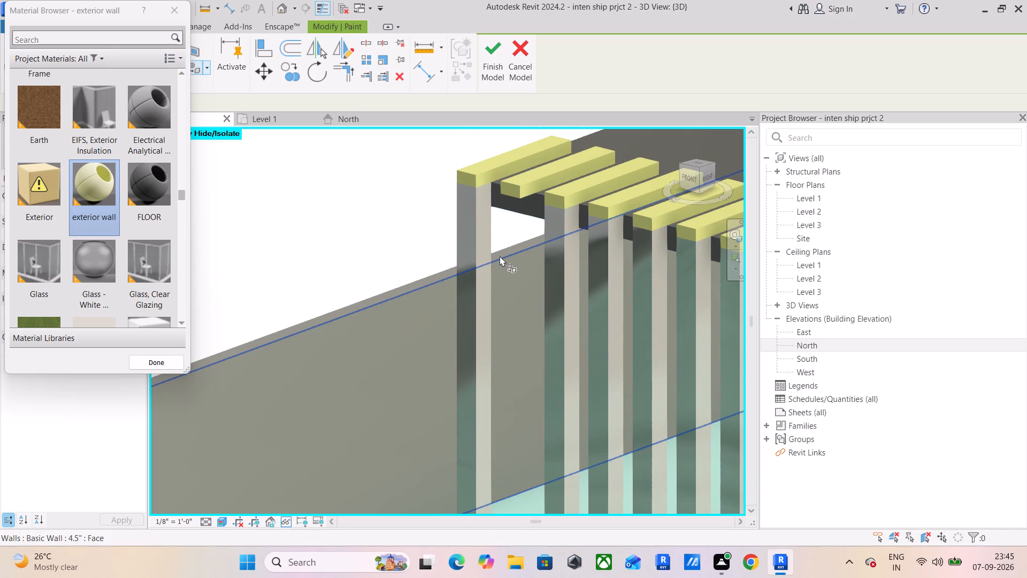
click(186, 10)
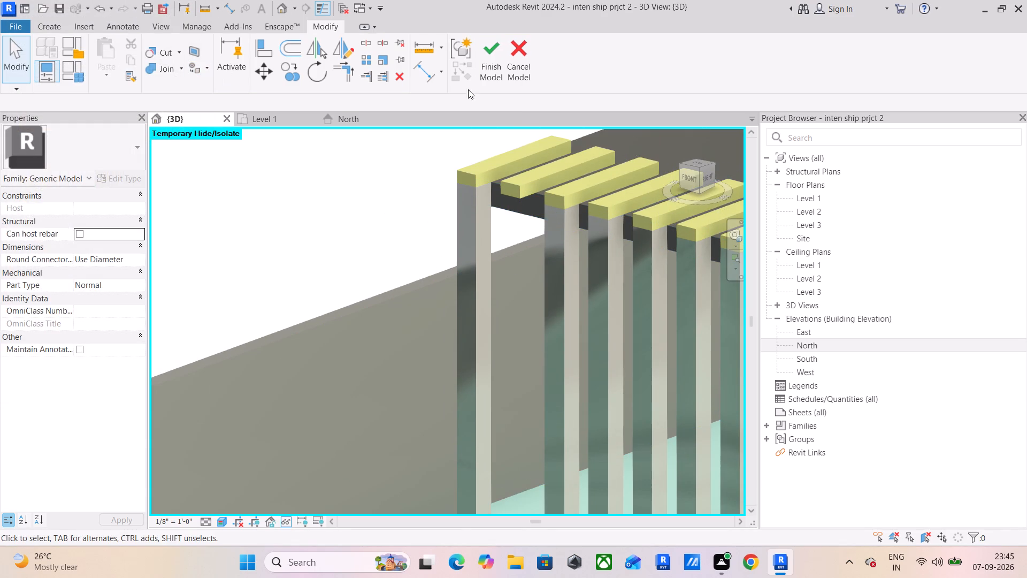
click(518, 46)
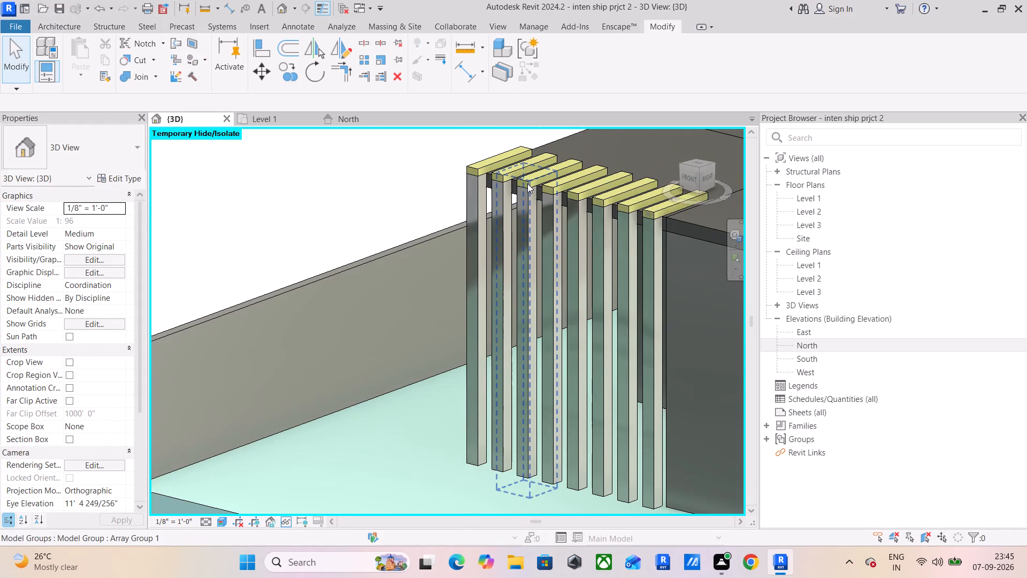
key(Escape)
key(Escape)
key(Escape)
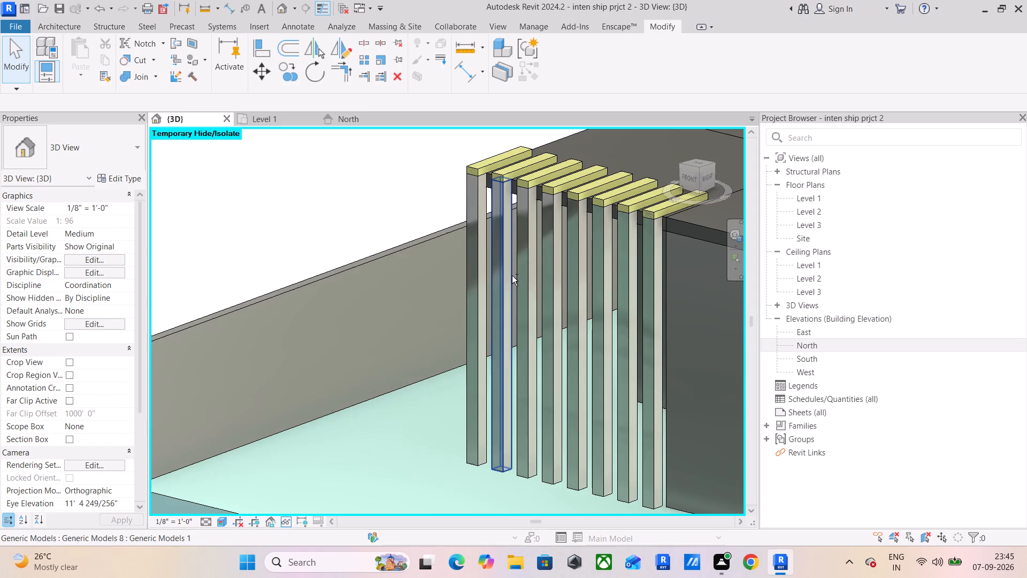
Ungroup the array group of the third vertical slat in the kitchen corner screen.
shift+middle_drag(527, 290, 695, 329)
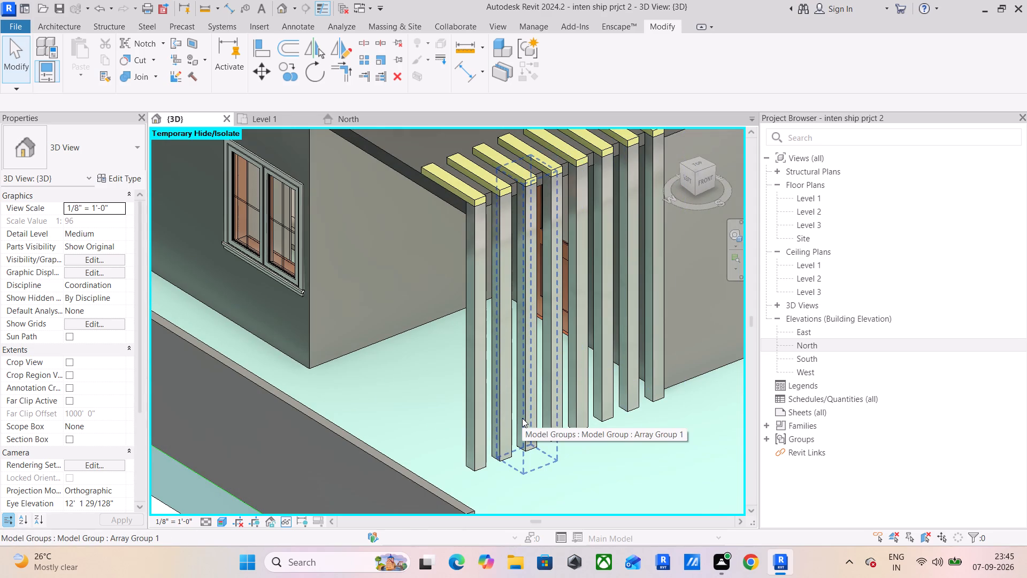
shift+middle_drag(533, 429, 599, 447)
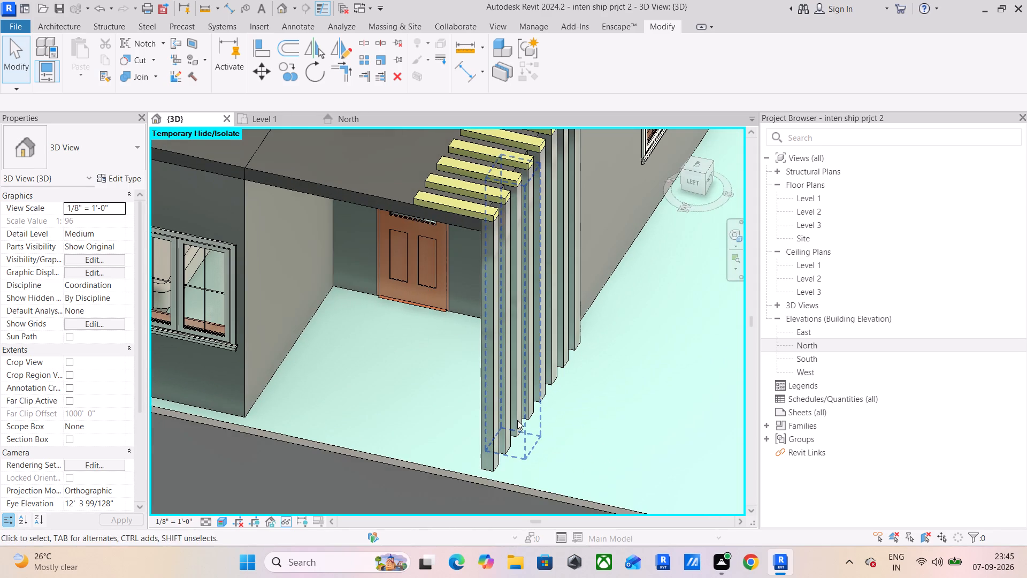
click(517, 410)
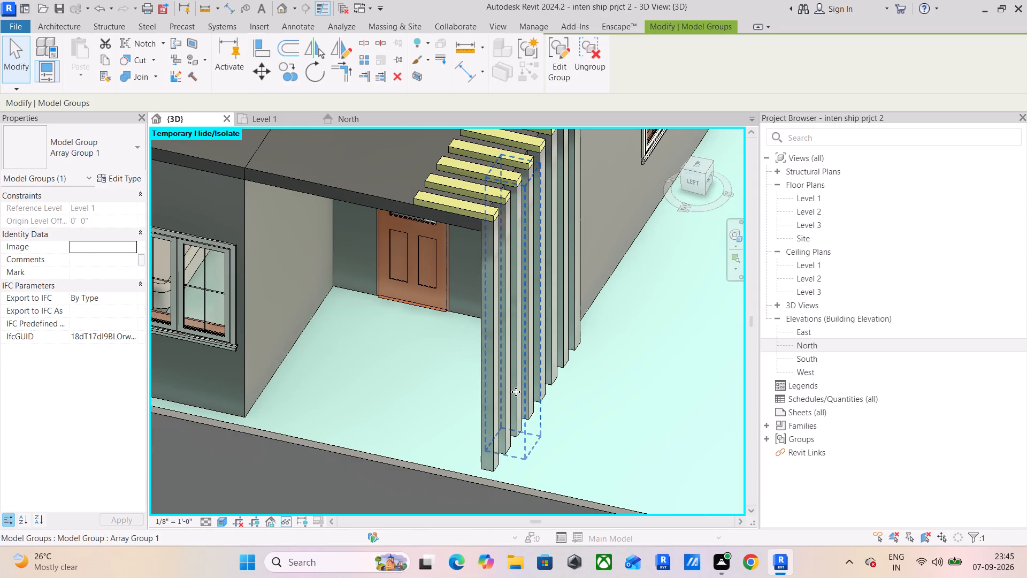
scroll(516, 392, down, 4)
click(589, 36)
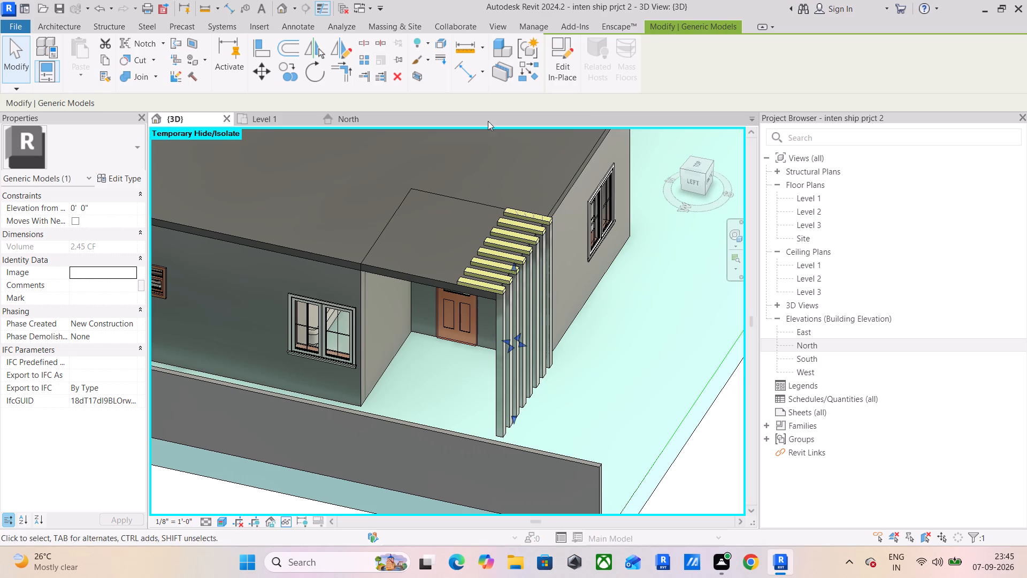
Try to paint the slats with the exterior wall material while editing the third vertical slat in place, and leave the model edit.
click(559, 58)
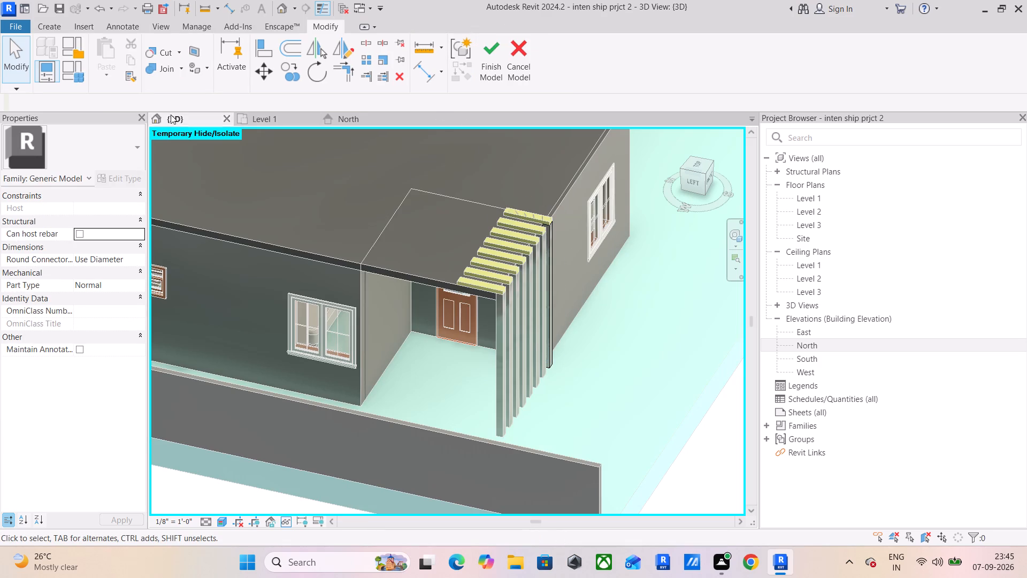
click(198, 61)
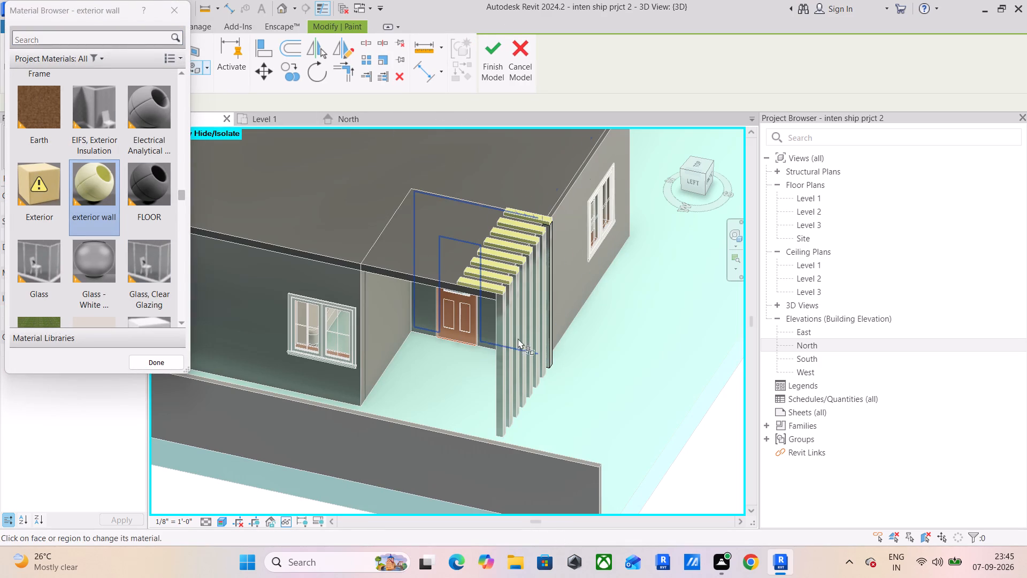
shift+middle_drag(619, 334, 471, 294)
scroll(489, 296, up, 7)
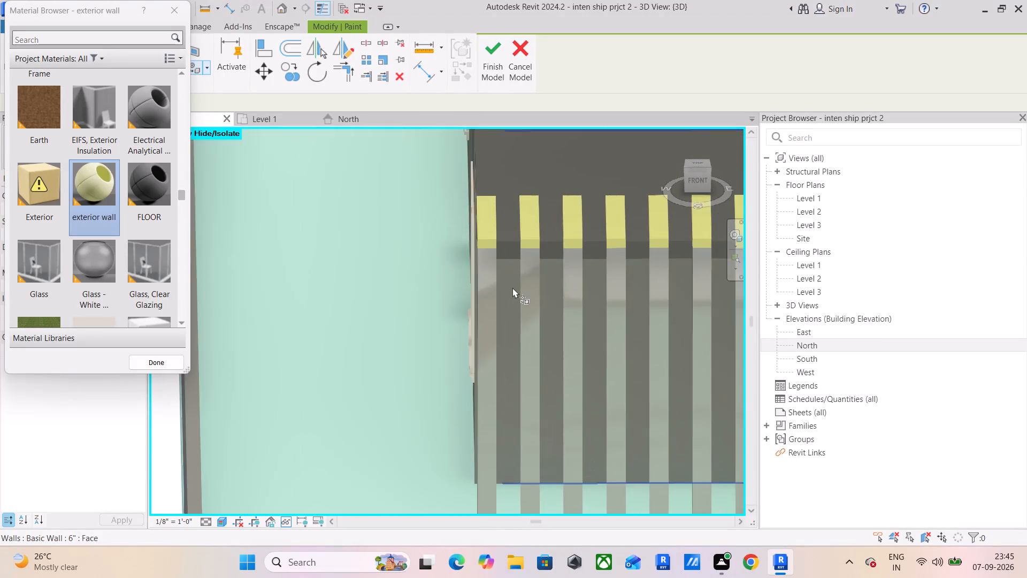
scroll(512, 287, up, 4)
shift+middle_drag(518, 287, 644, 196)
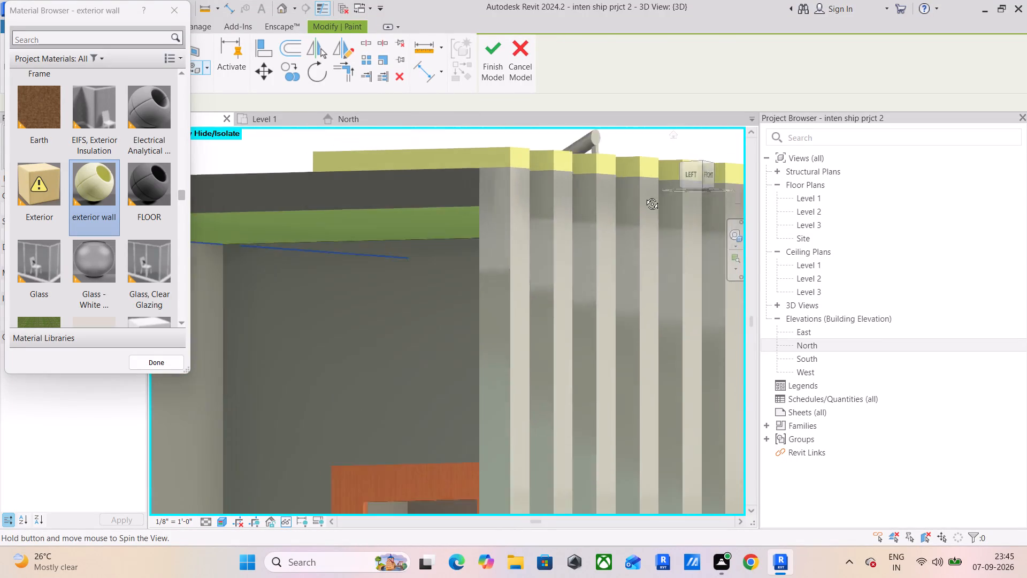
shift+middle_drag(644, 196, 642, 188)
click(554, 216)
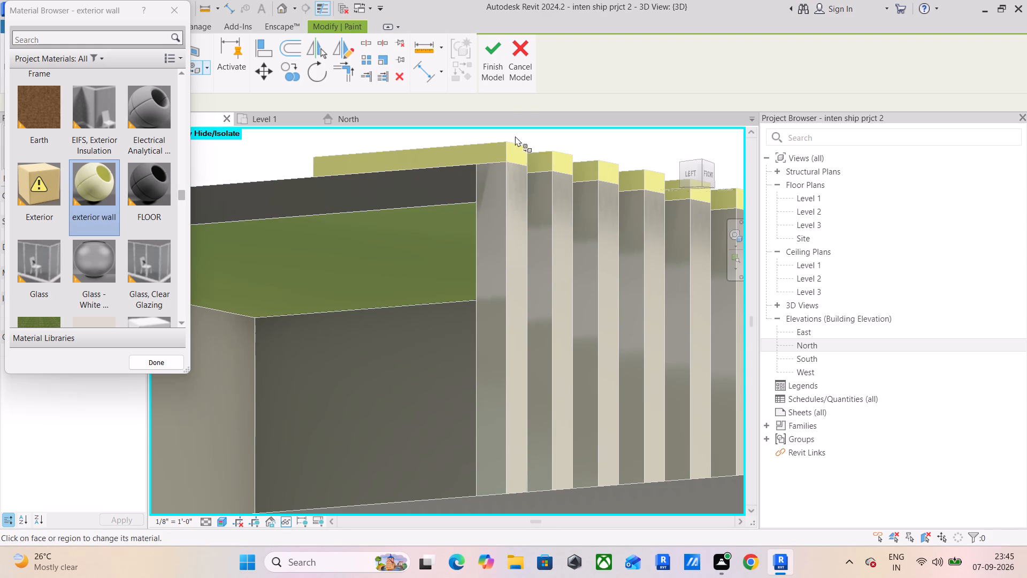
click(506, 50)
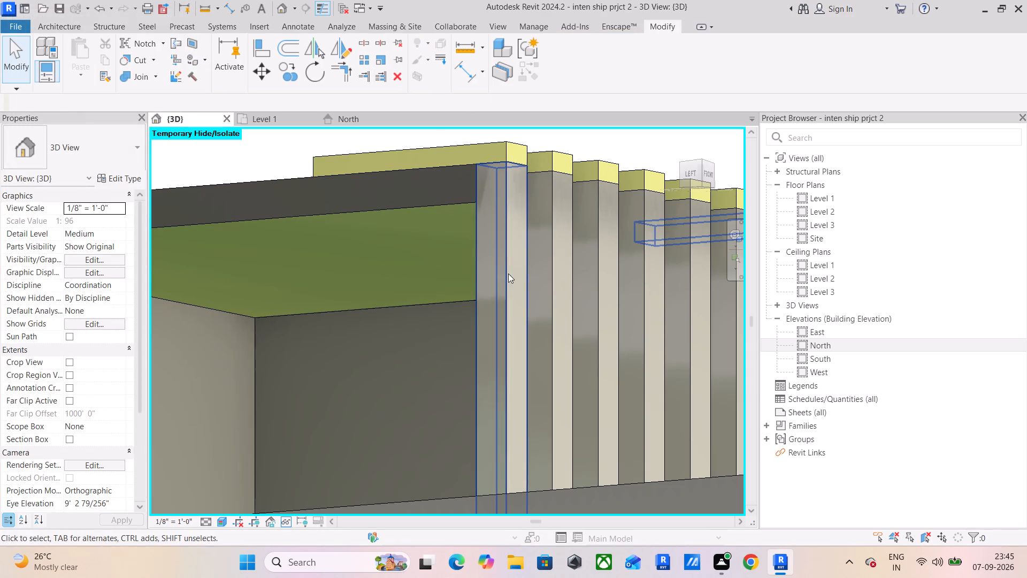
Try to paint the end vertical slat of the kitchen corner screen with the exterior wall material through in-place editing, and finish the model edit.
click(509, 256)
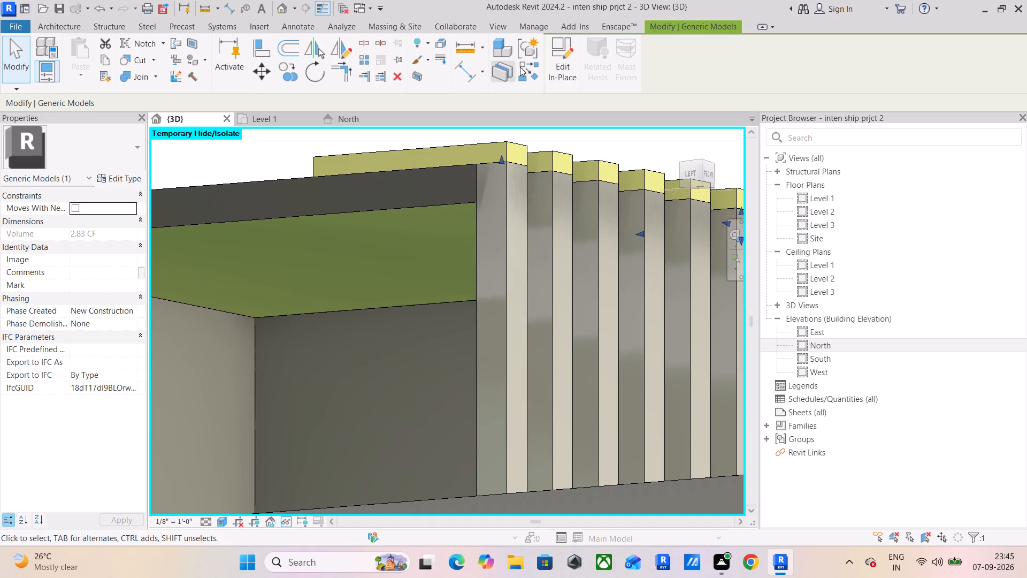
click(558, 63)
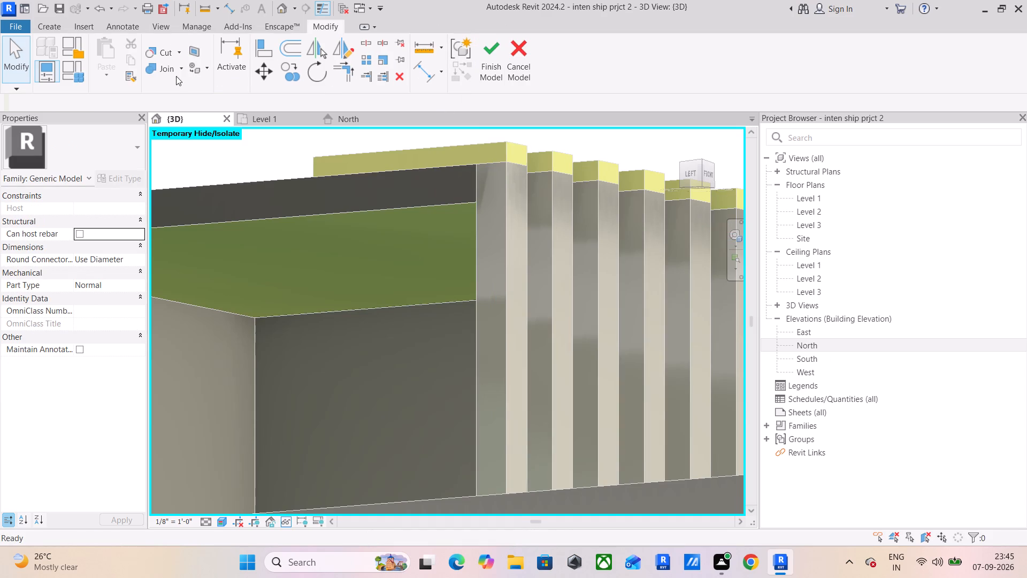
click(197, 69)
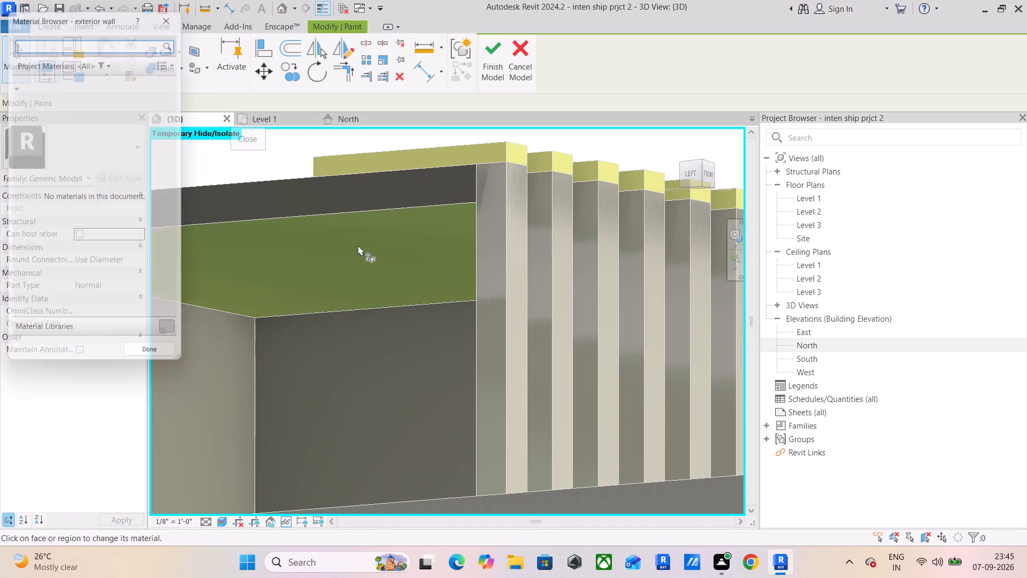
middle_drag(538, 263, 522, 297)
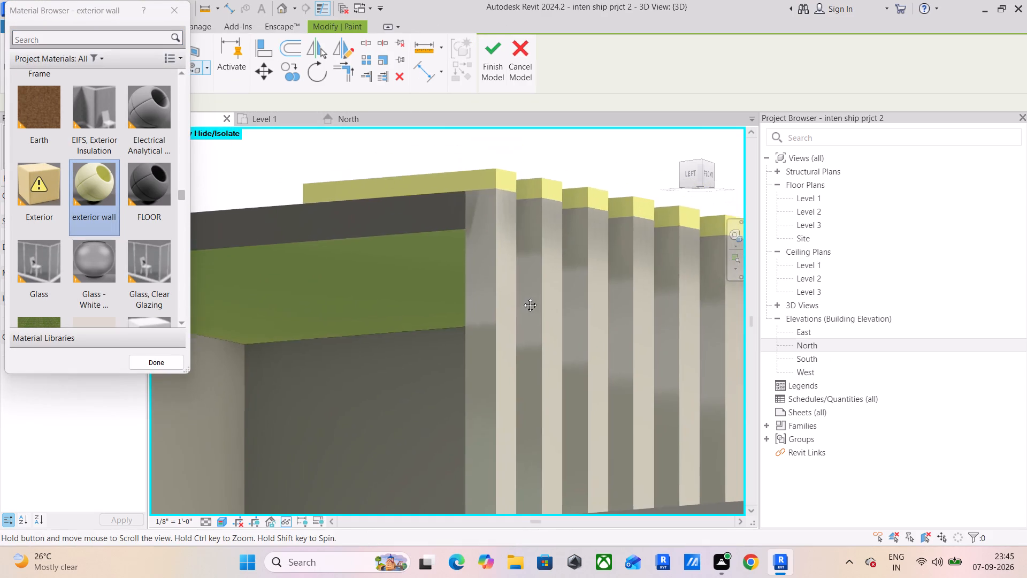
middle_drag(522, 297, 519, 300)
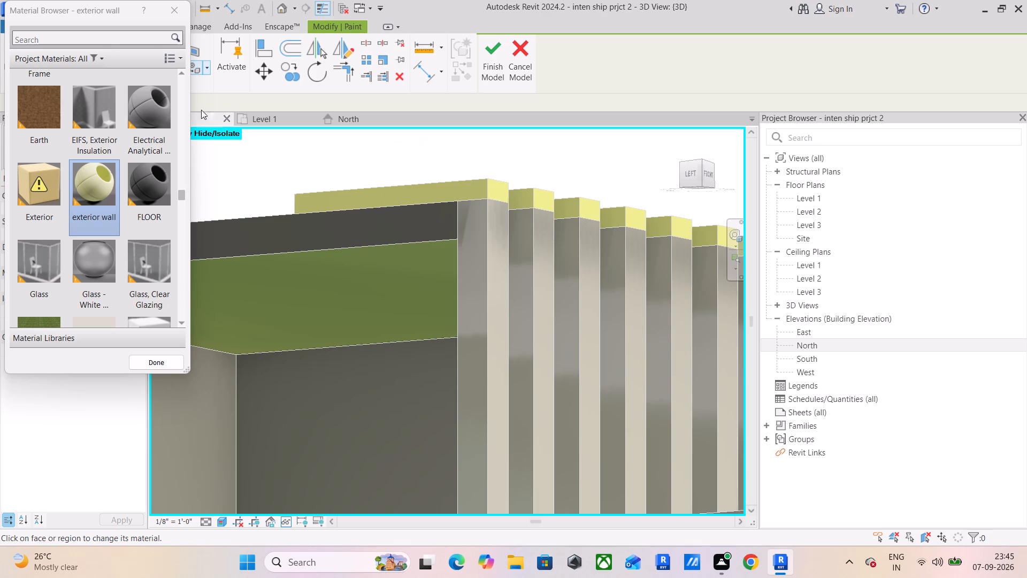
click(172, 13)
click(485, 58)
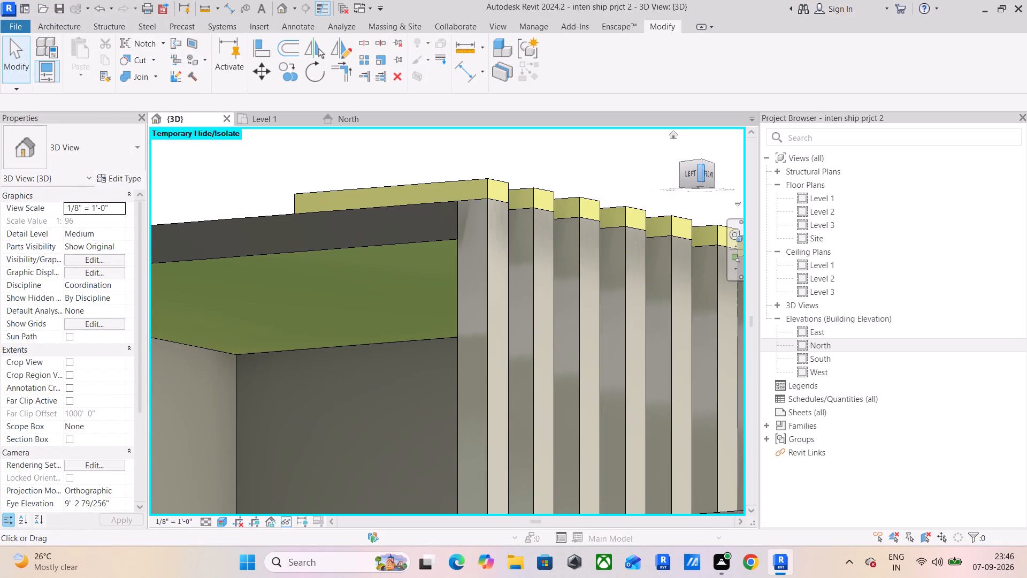
Ungroup the array group of the fourth vertical slat in the kitchen corner screen.
drag(699, 167, 674, 189)
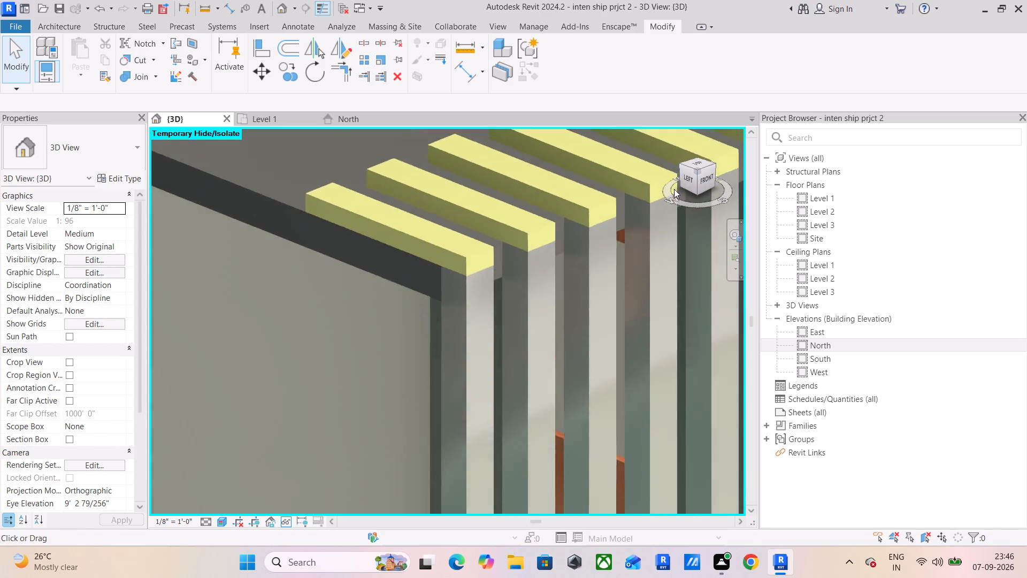
drag(674, 189, 649, 184)
middle_drag(661, 262, 650, 279)
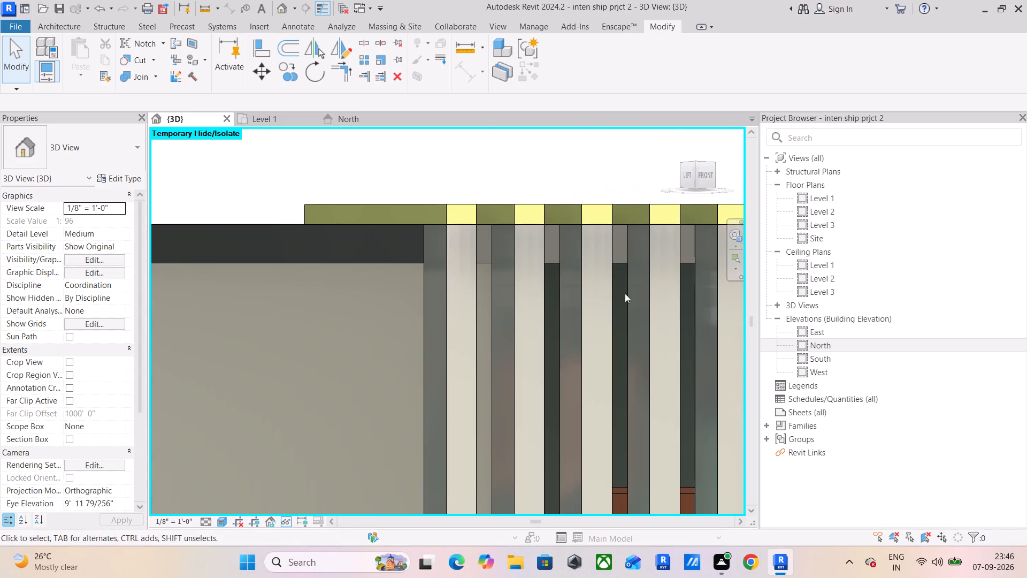
drag(693, 177, 693, 192)
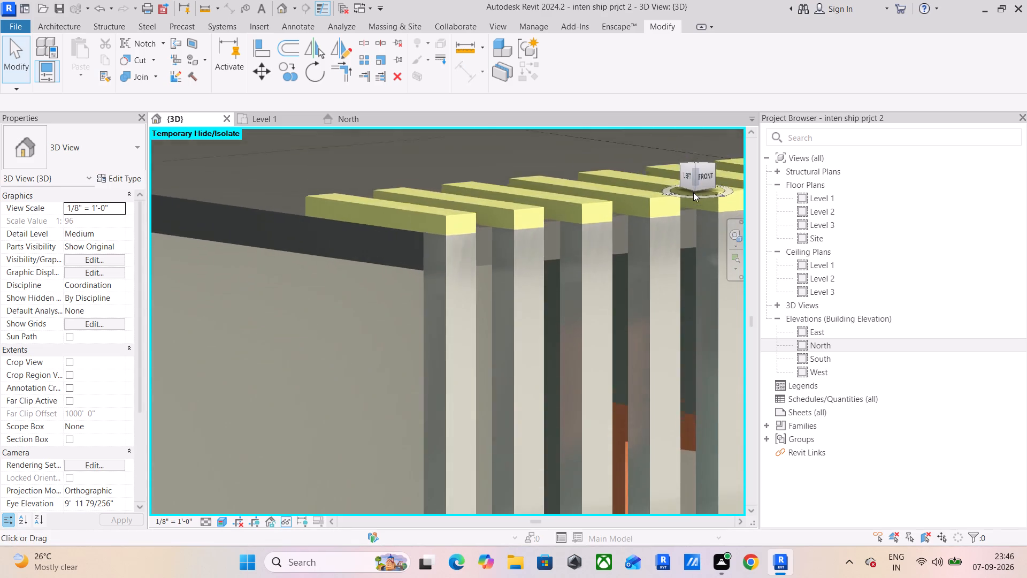
drag(693, 192, 696, 218)
middle_drag(679, 325, 618, 177)
scroll(606, 185, down, 5)
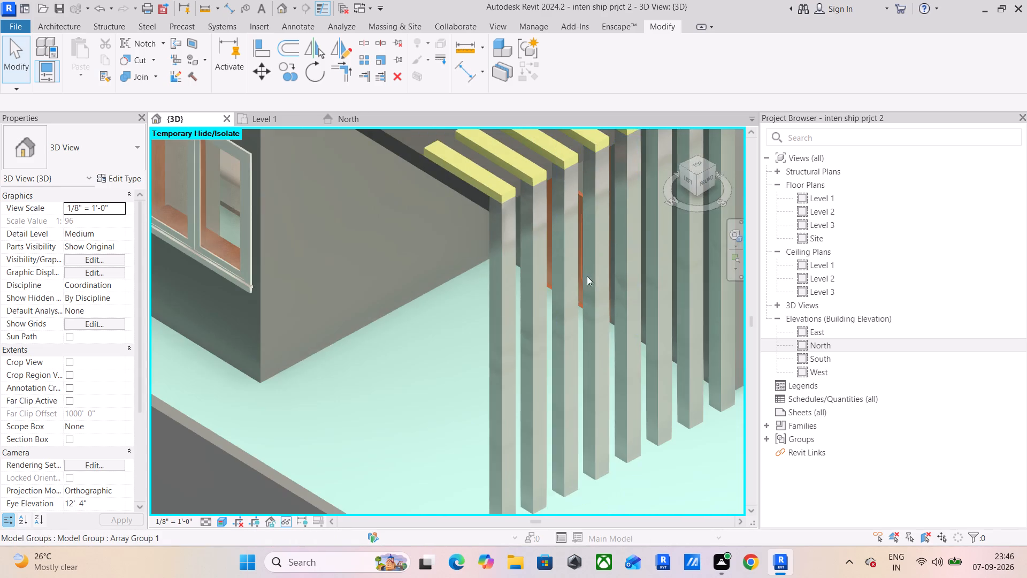
scroll(589, 287, down, 1)
middle_drag(589, 287, 539, 307)
click(540, 301)
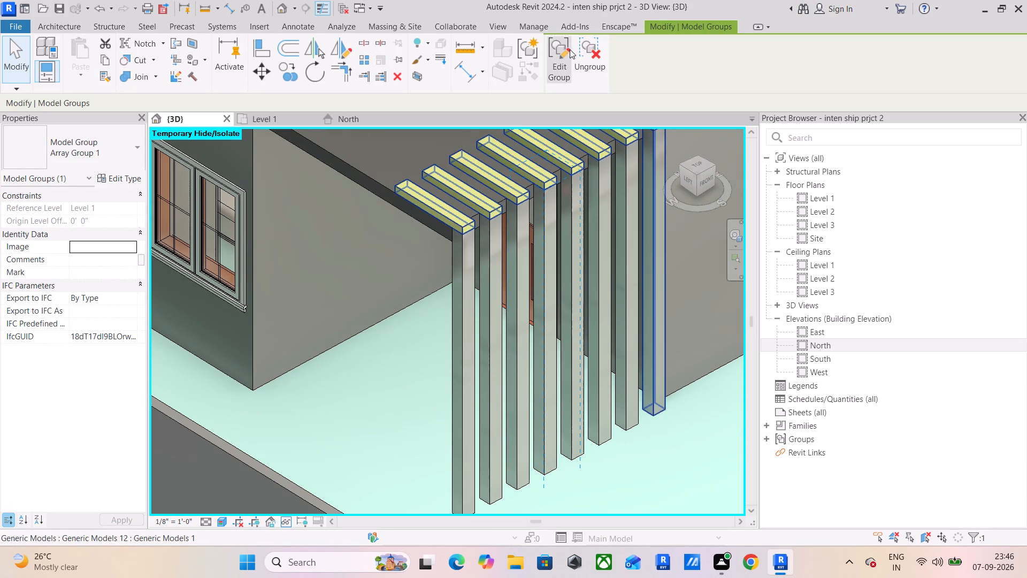
click(581, 50)
click(550, 52)
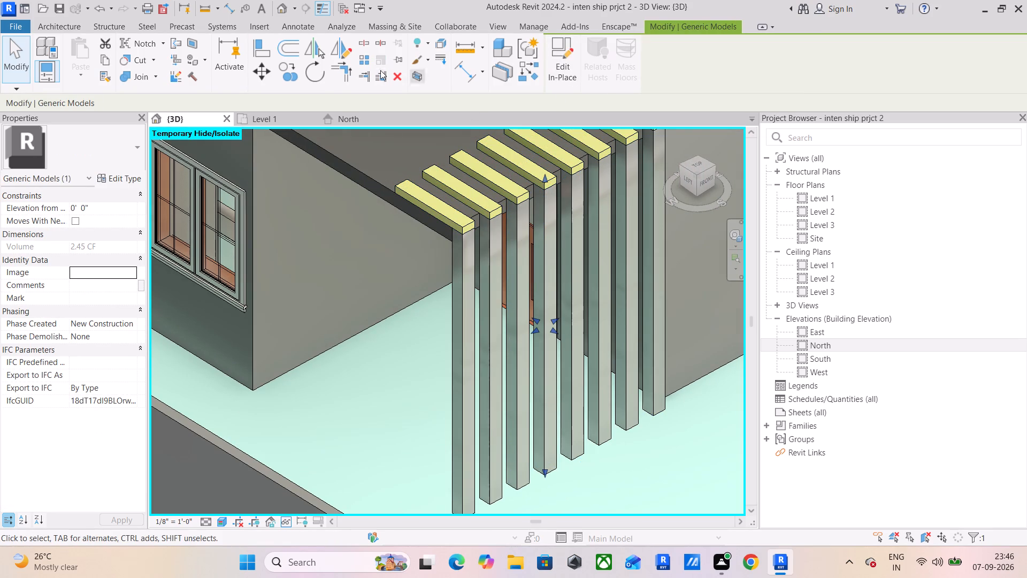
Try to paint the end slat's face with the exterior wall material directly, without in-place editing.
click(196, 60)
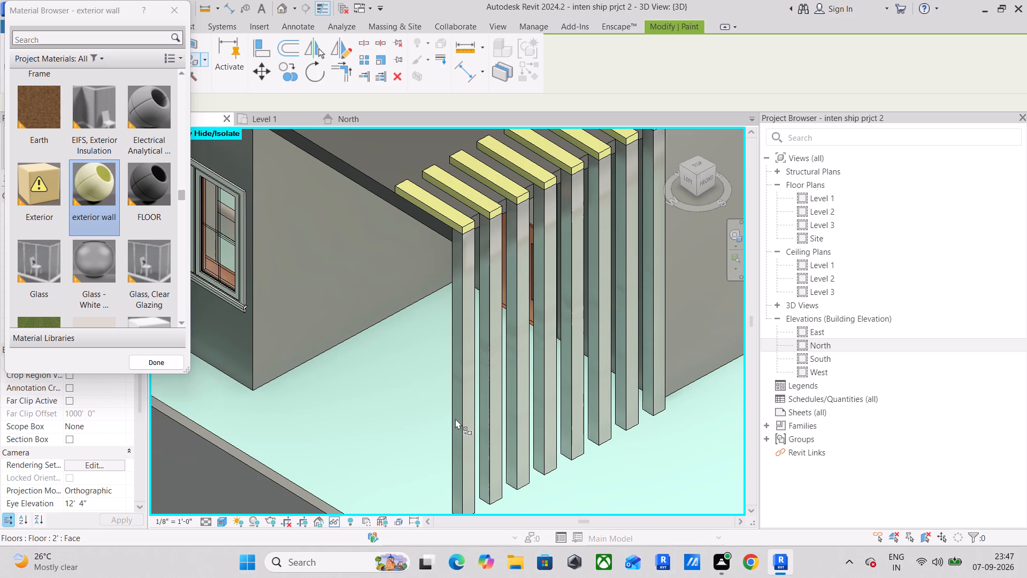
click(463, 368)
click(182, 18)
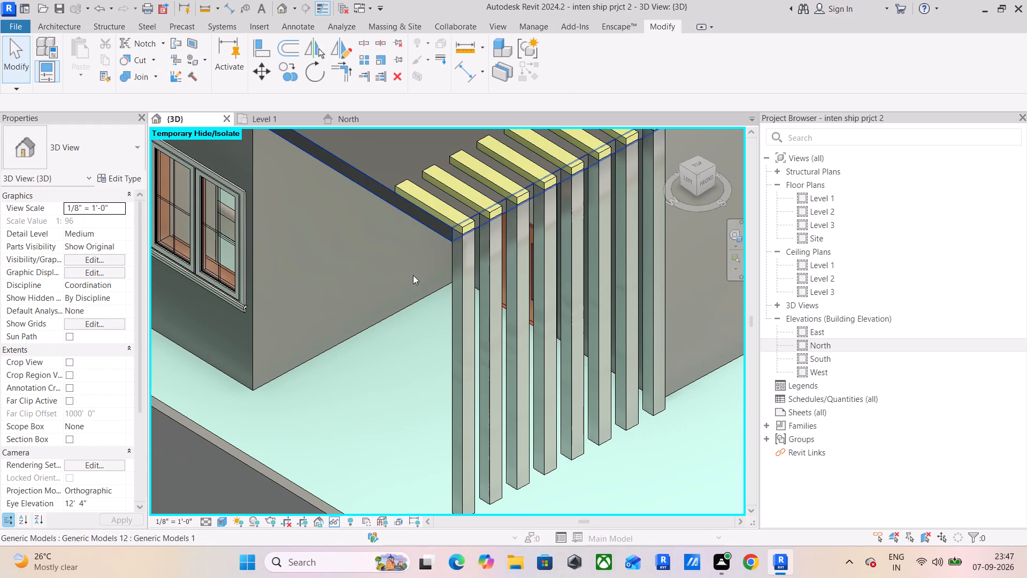
Review the type parameters of the end vertical slat.
click(469, 278)
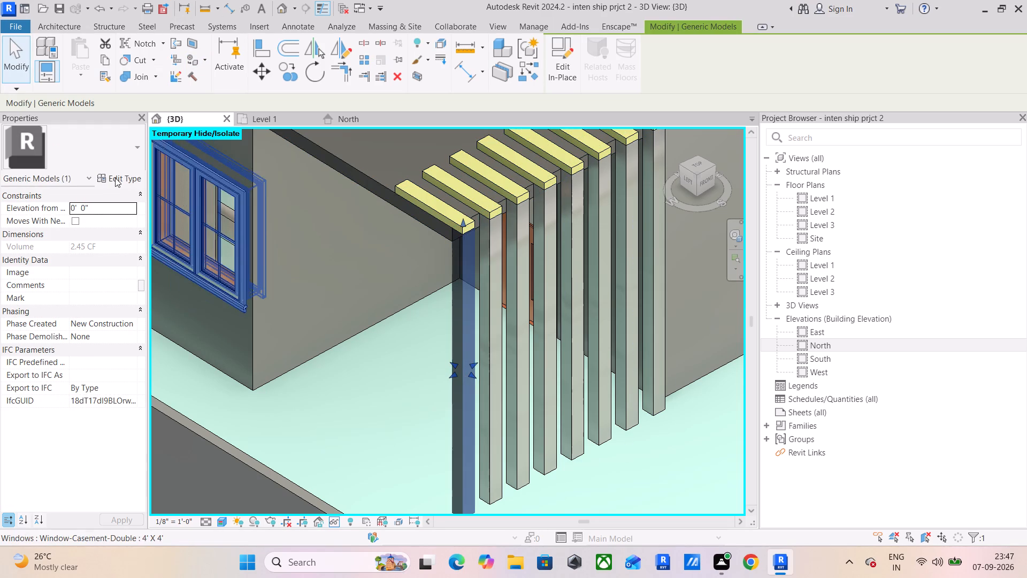
click(115, 178)
scroll(558, 324, down, 5)
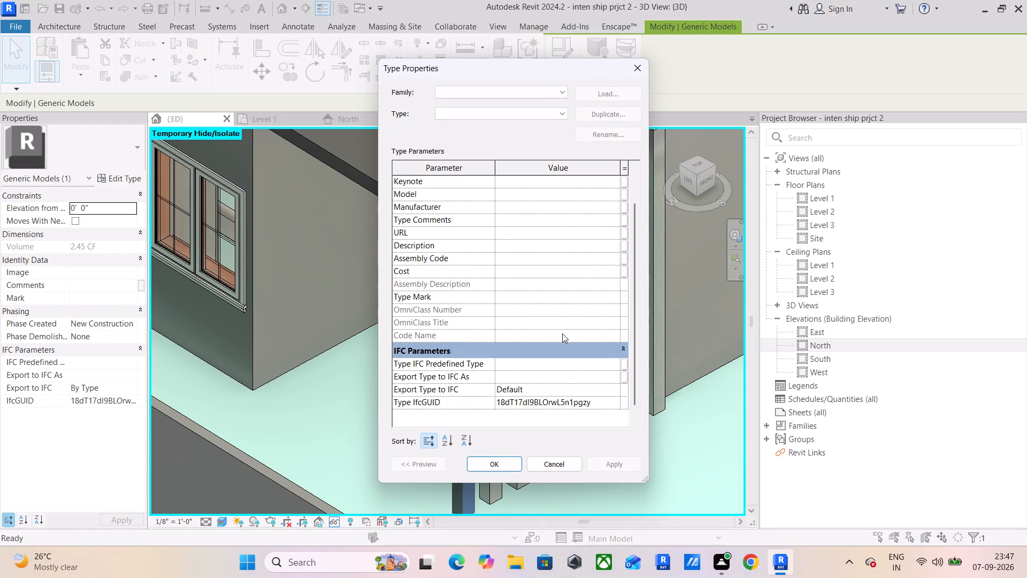
scroll(576, 273, up, 3)
click(634, 66)
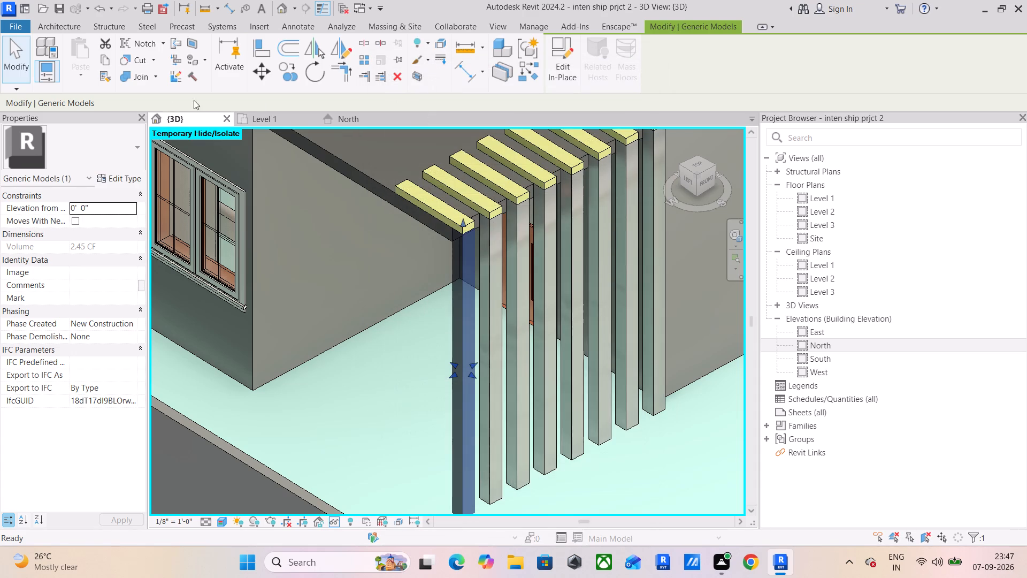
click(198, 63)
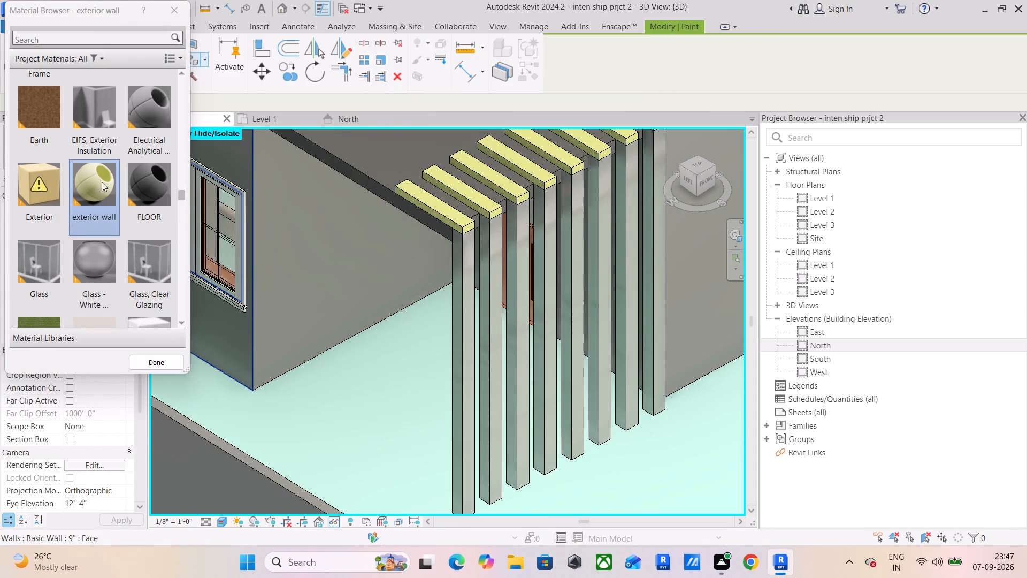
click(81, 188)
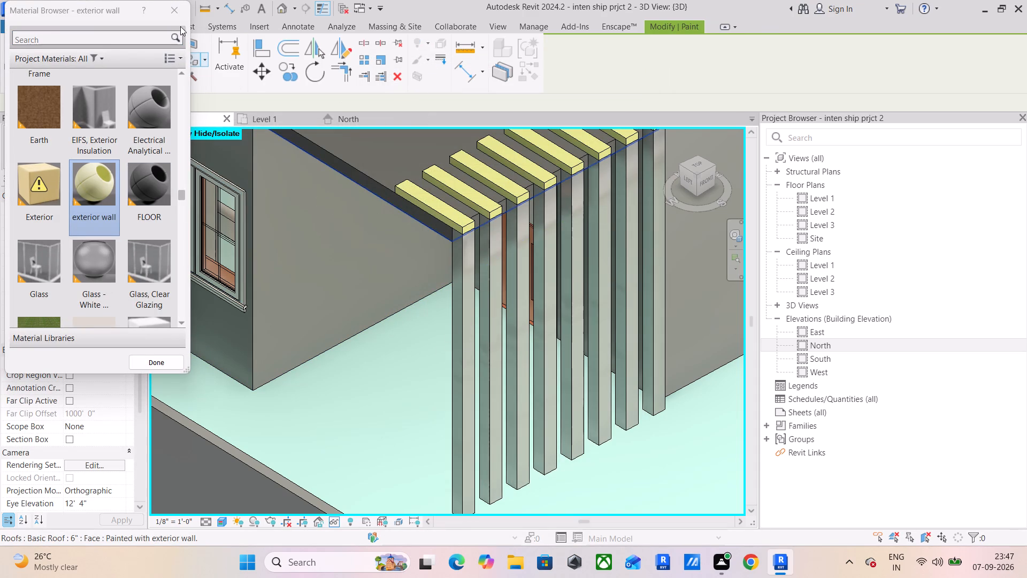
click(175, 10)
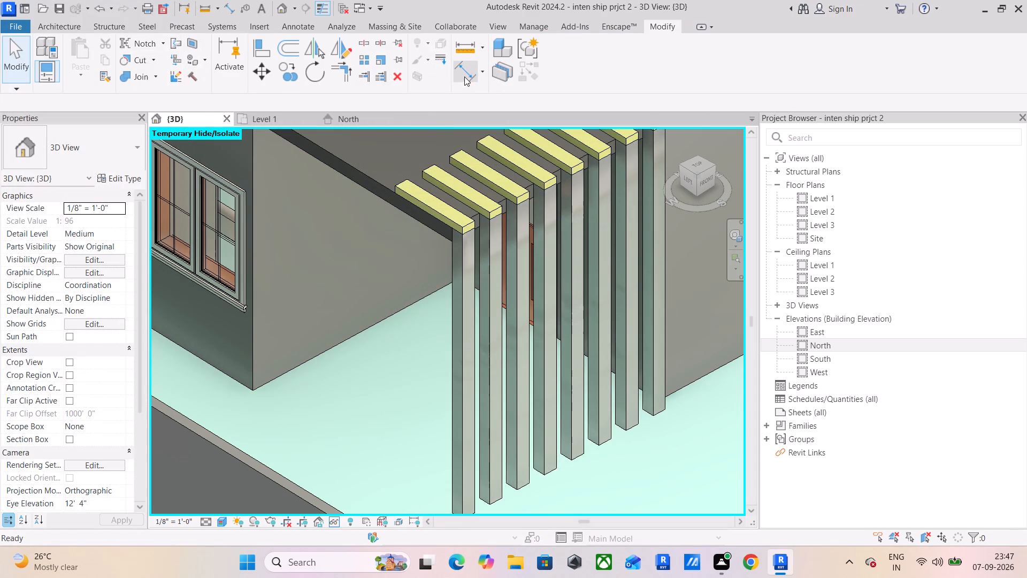
Edit the end vertical slat in place, start Paint with the exterior wall material, and finish the model edit.
click(470, 275)
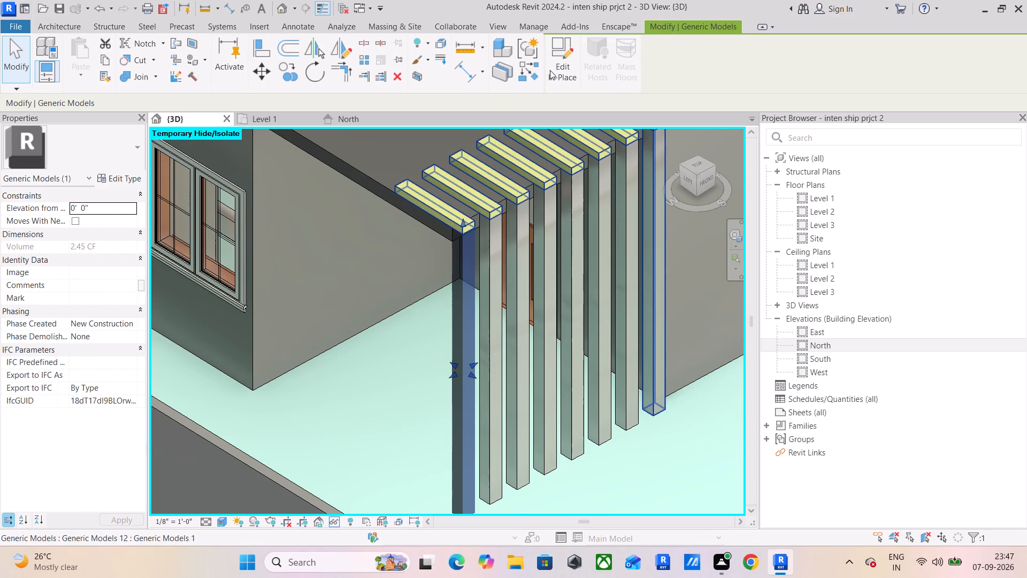
click(556, 59)
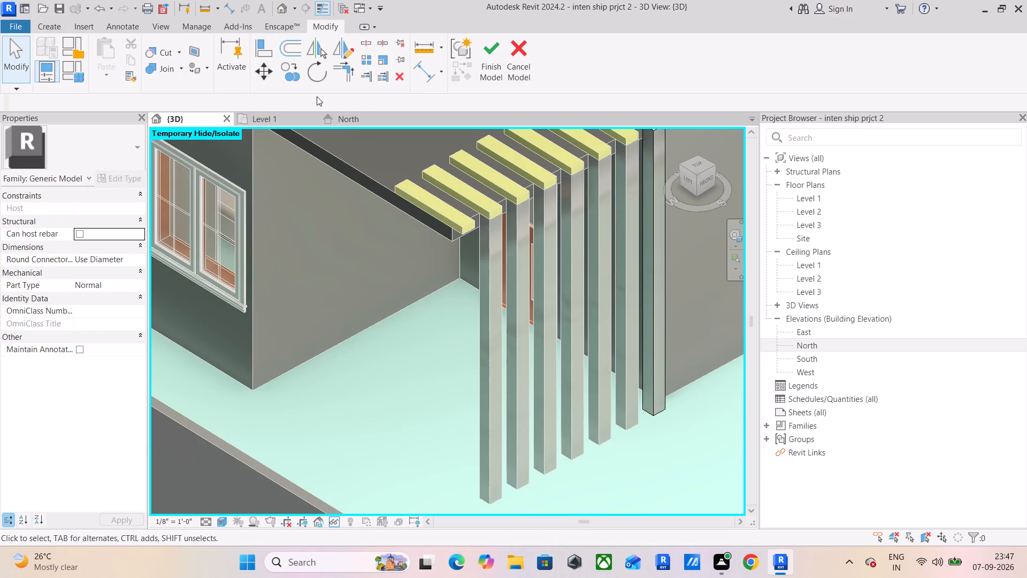
click(201, 72)
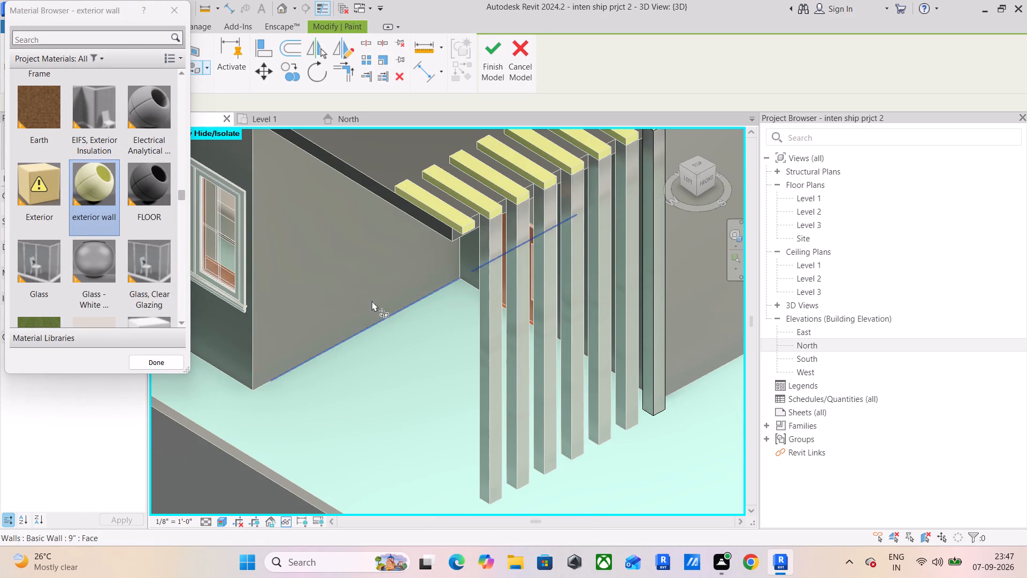
click(489, 49)
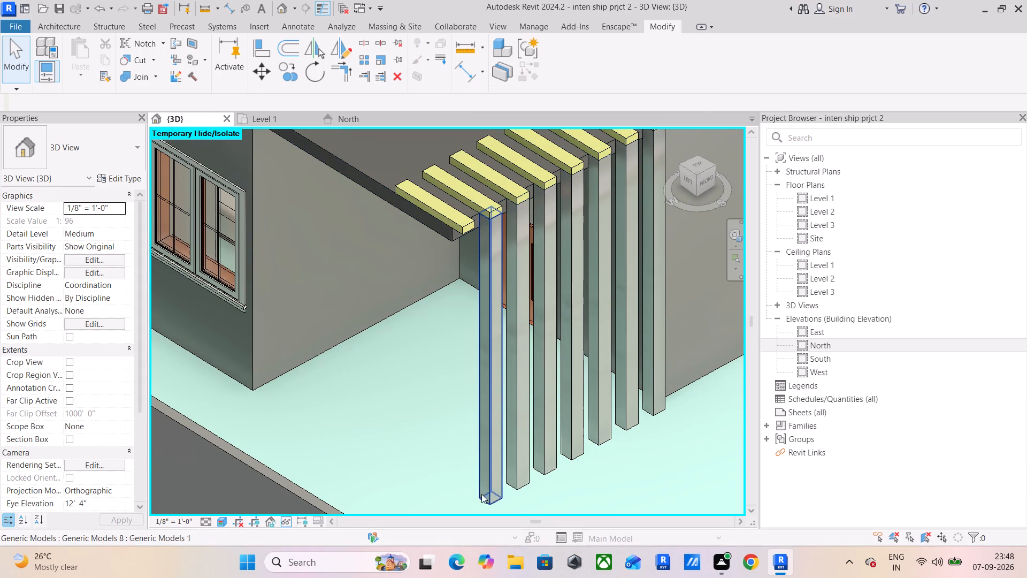
In the front view, ungroup the array group of the vertical slat at the opposite end of the screen, beside the wall.
drag(418, 314, 653, 334)
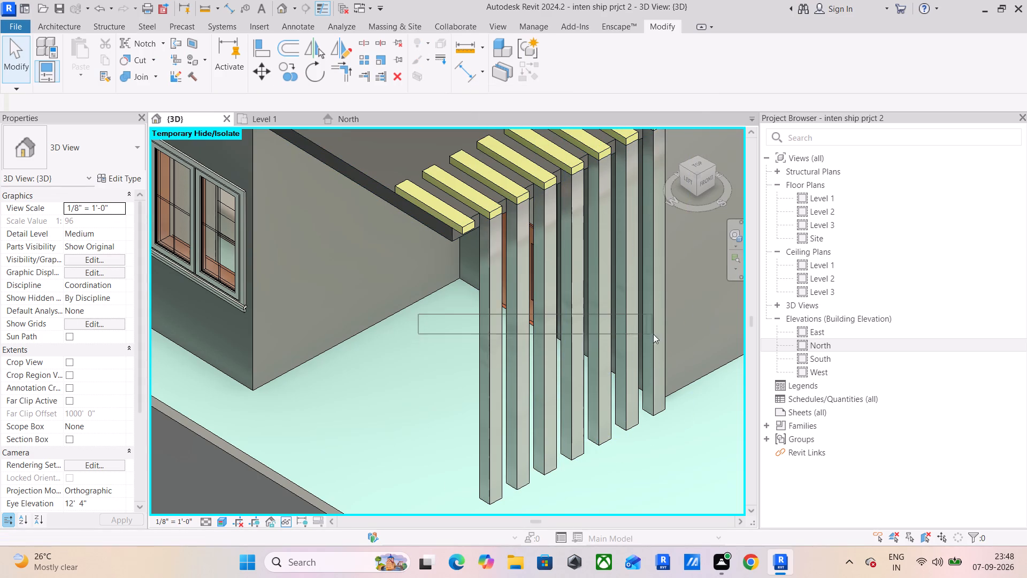
drag(653, 334, 679, 349)
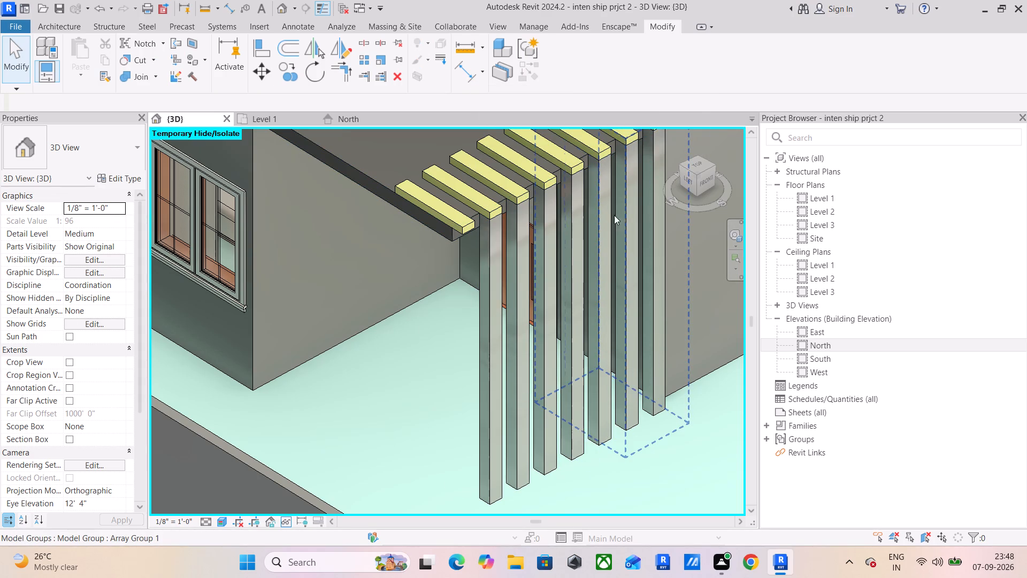
click(706, 178)
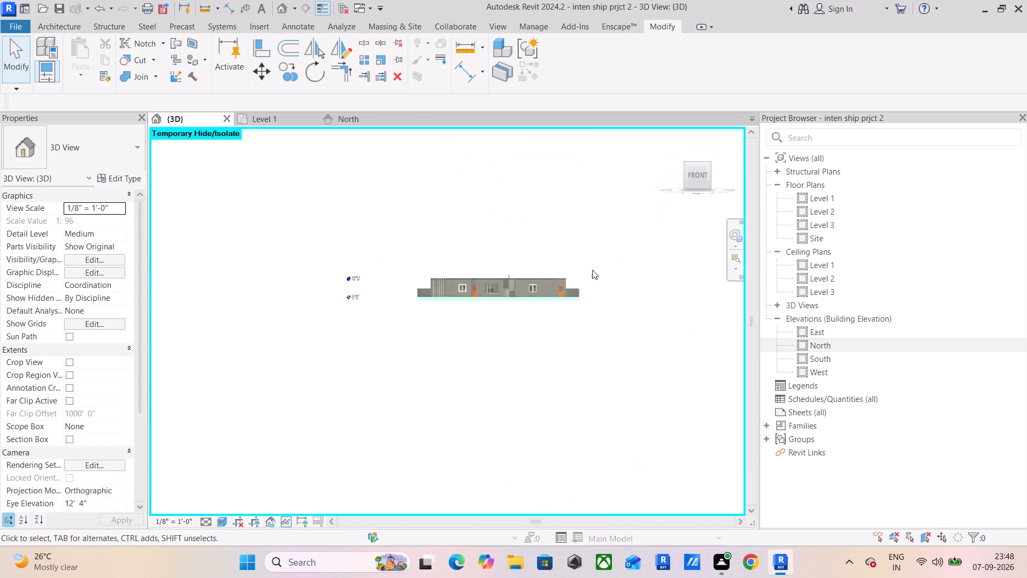
scroll(325, 319, up, 18)
middle_drag(555, 321, 556, 321)
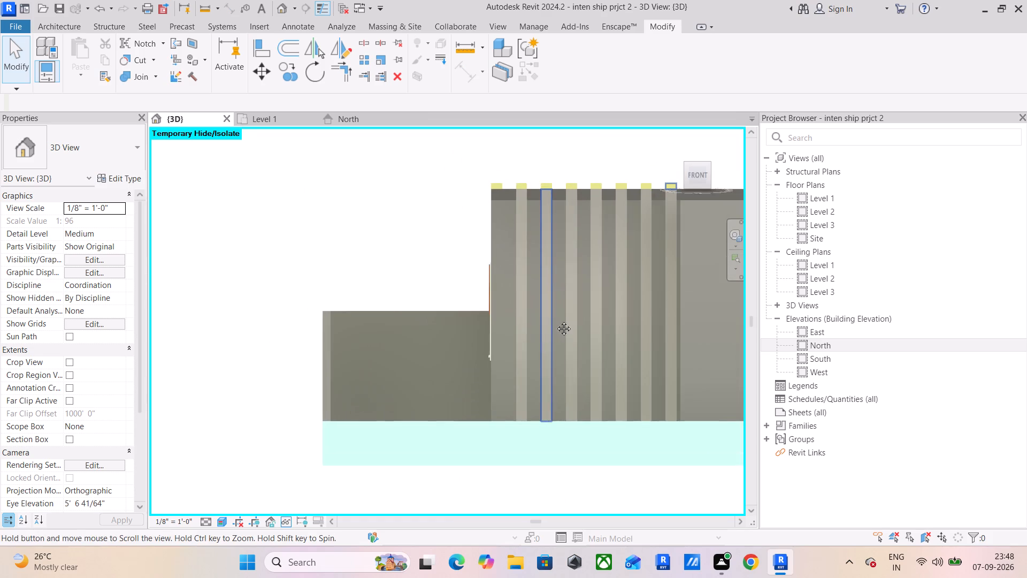
middle_drag(556, 321, 388, 368)
scroll(449, 320, up, 6)
click(568, 329)
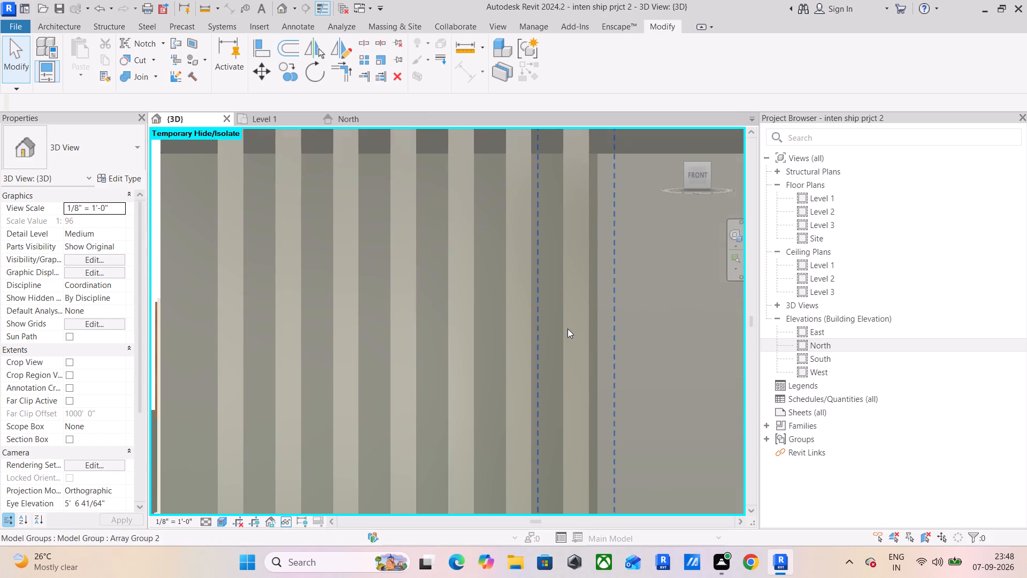
click(596, 47)
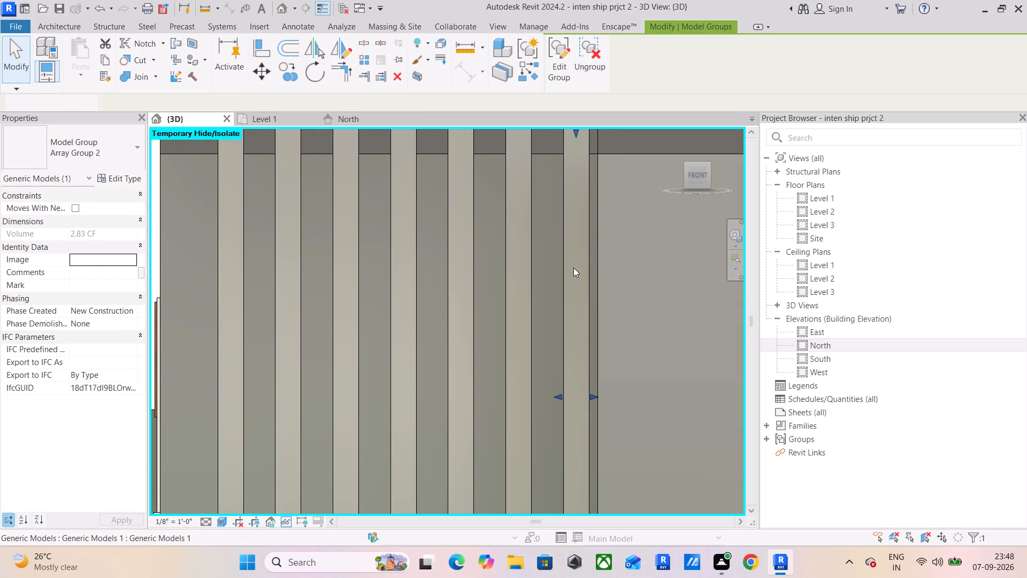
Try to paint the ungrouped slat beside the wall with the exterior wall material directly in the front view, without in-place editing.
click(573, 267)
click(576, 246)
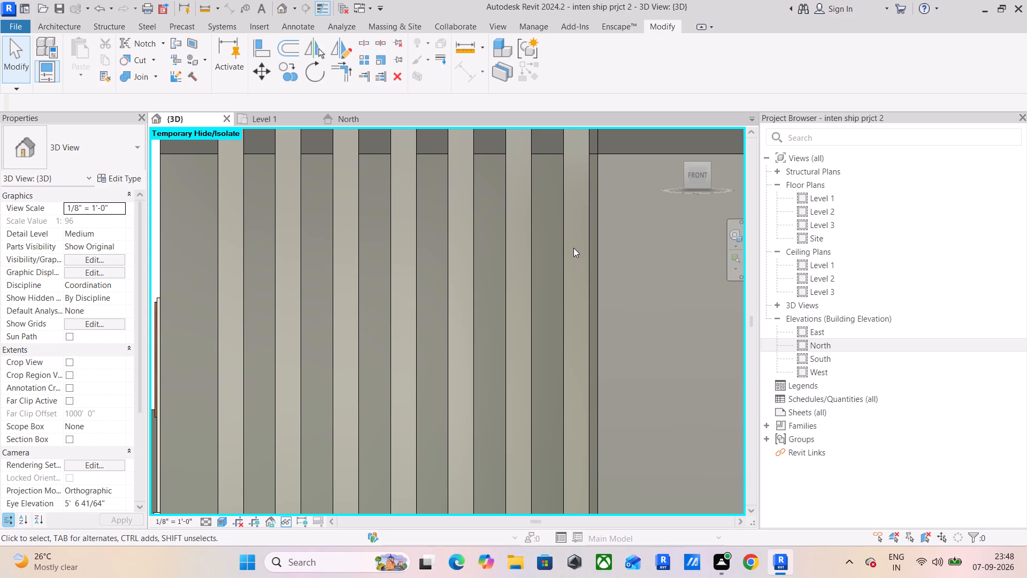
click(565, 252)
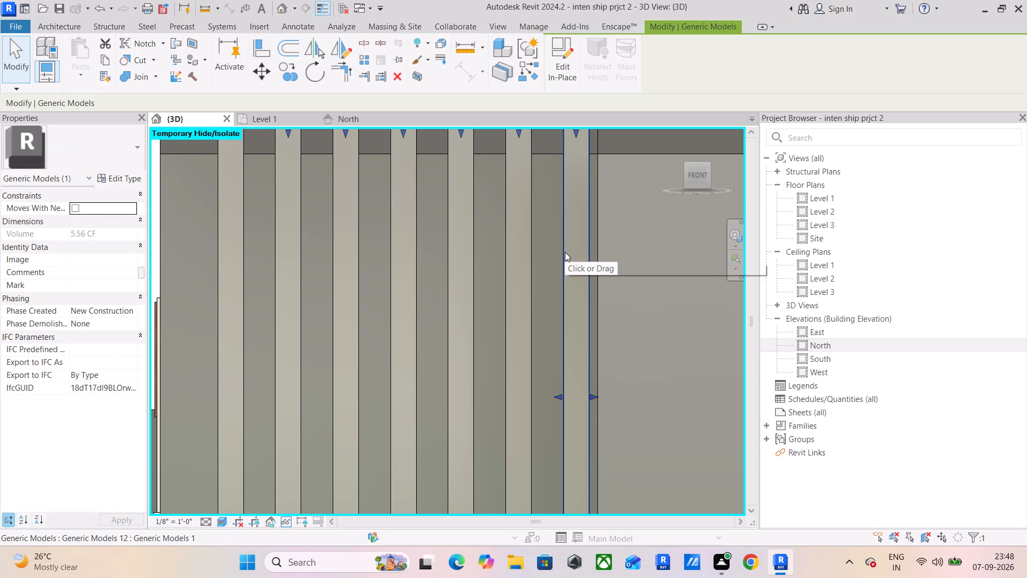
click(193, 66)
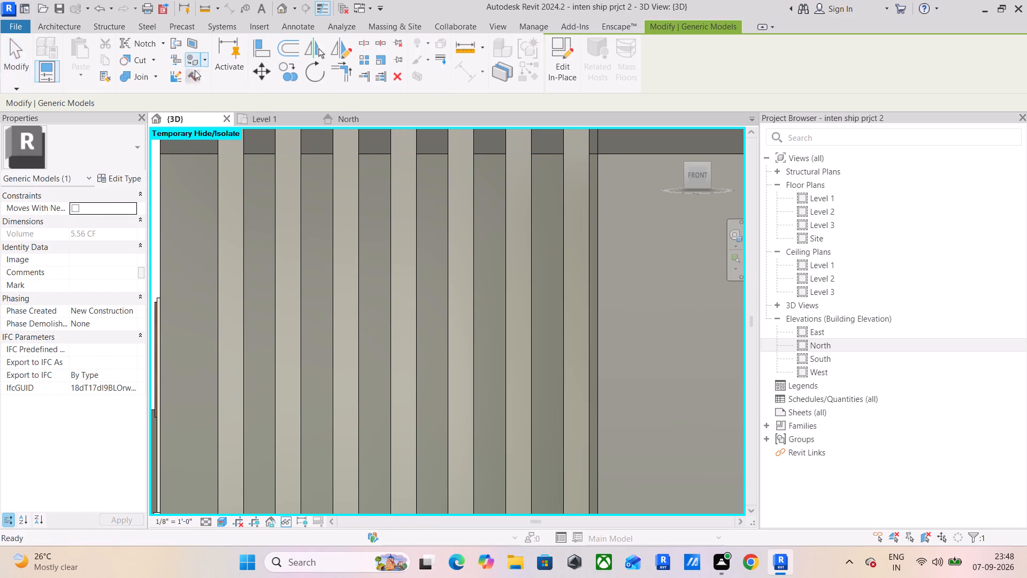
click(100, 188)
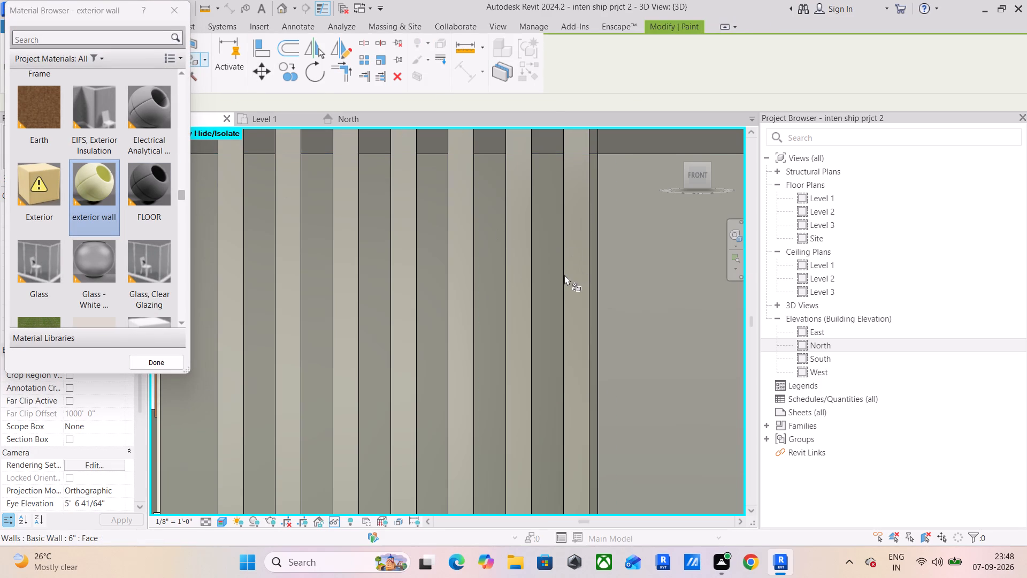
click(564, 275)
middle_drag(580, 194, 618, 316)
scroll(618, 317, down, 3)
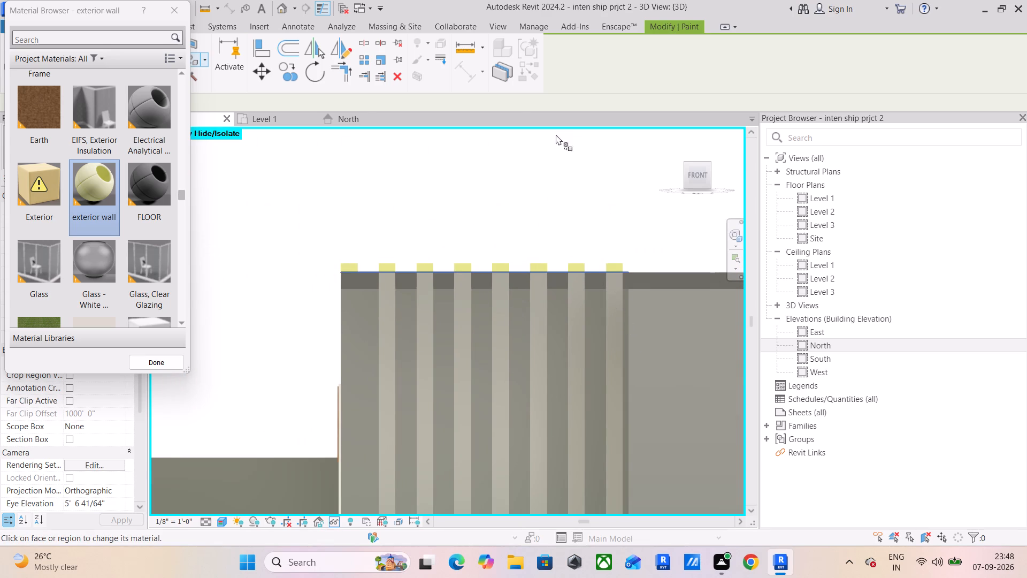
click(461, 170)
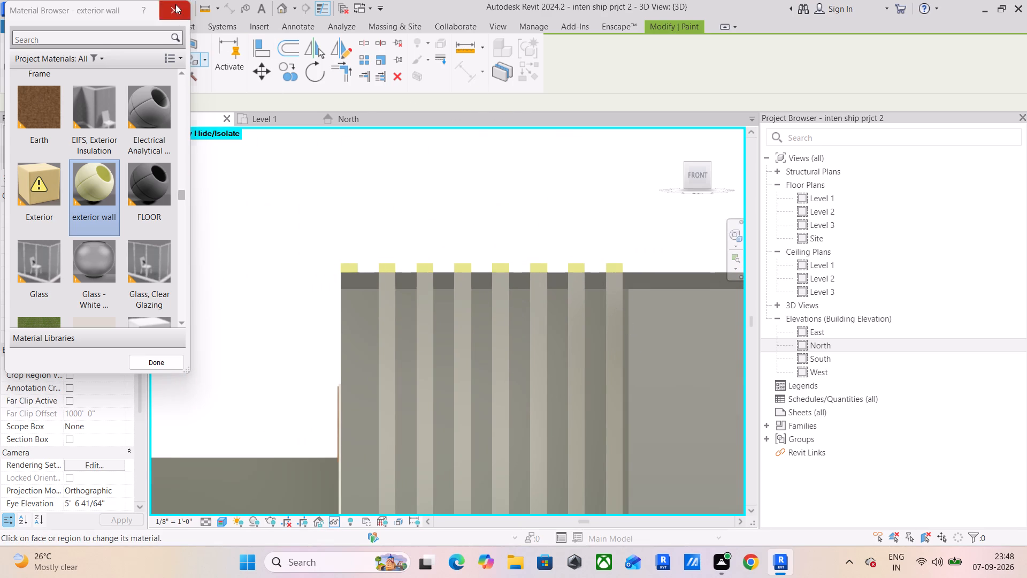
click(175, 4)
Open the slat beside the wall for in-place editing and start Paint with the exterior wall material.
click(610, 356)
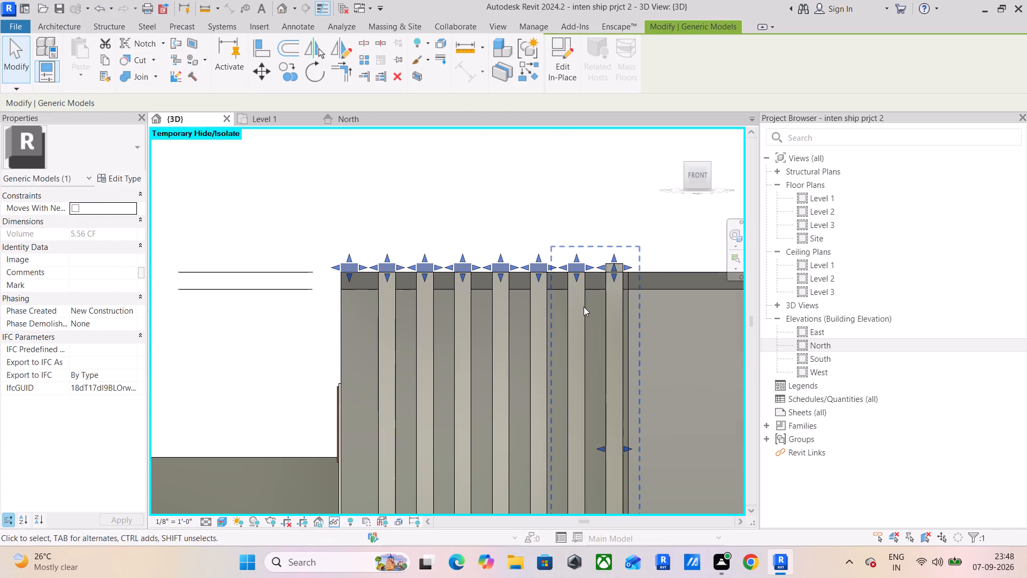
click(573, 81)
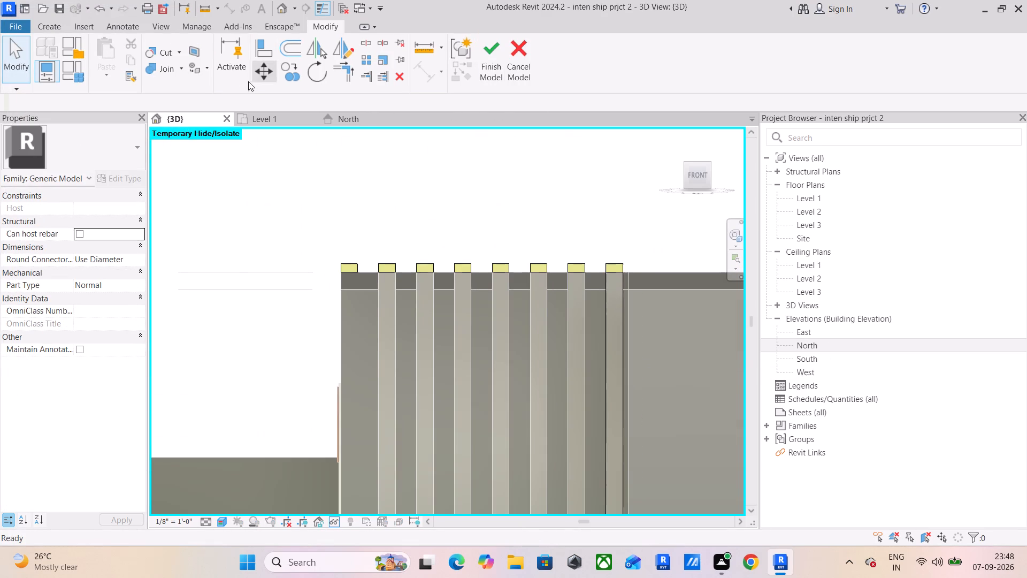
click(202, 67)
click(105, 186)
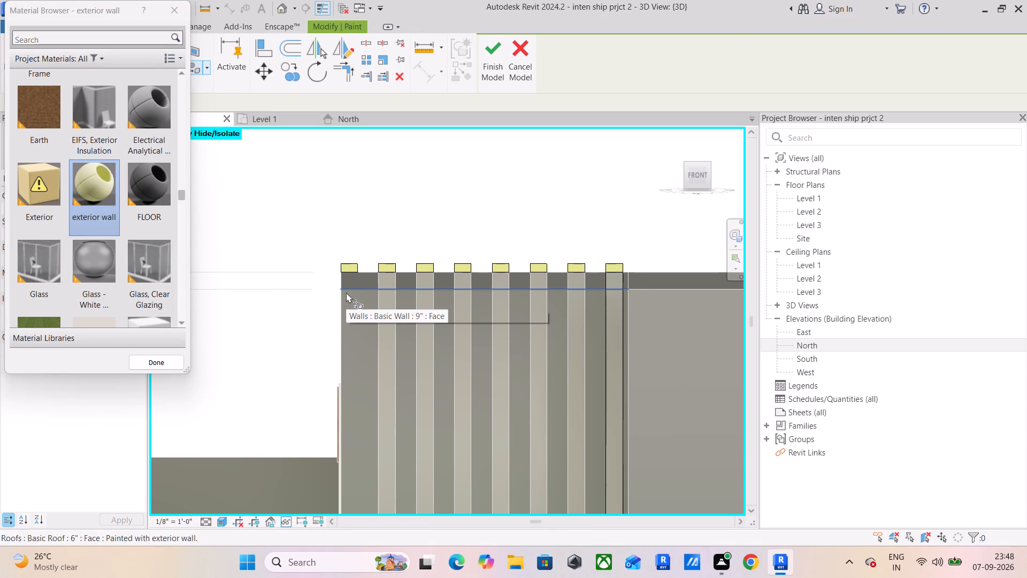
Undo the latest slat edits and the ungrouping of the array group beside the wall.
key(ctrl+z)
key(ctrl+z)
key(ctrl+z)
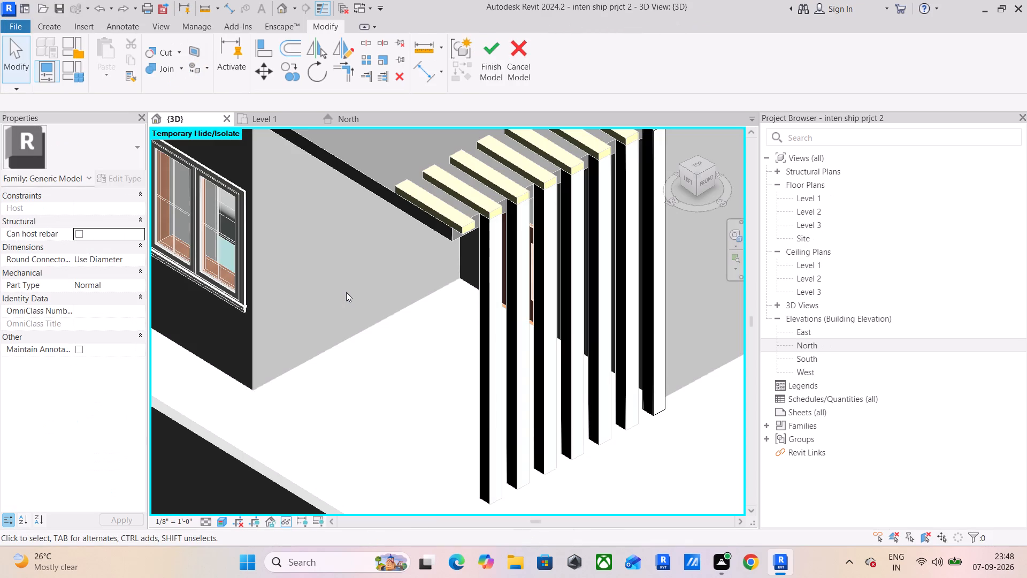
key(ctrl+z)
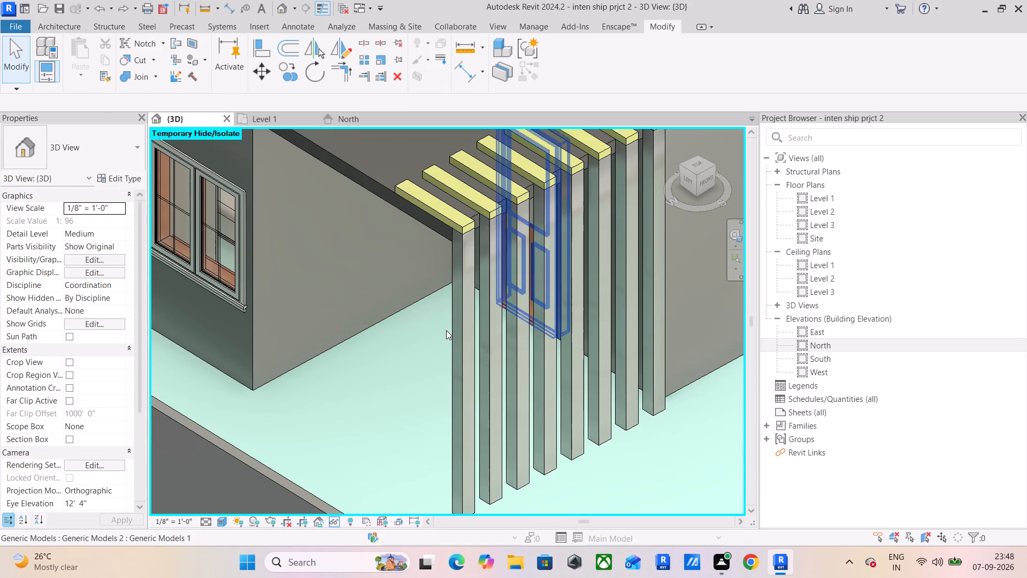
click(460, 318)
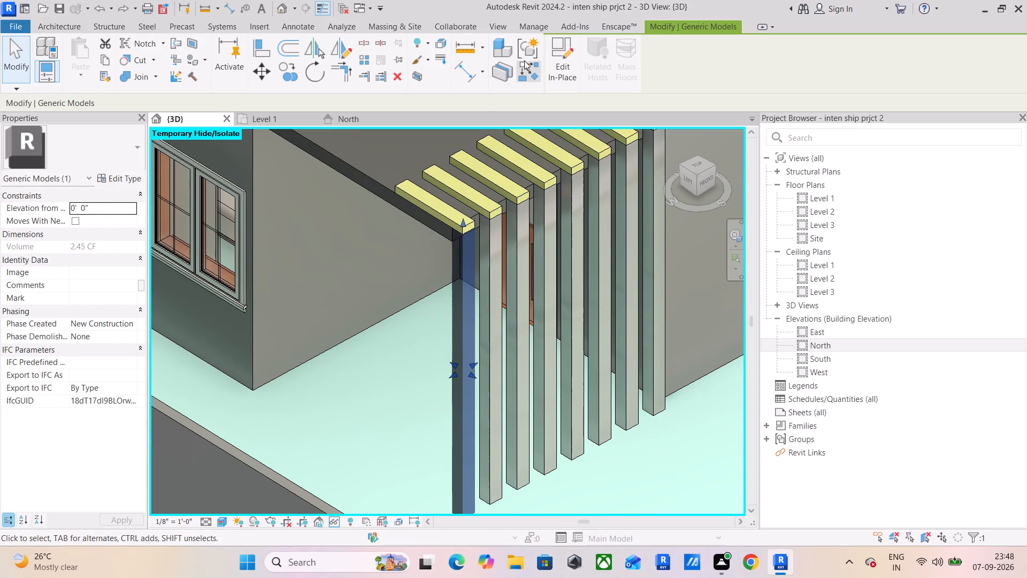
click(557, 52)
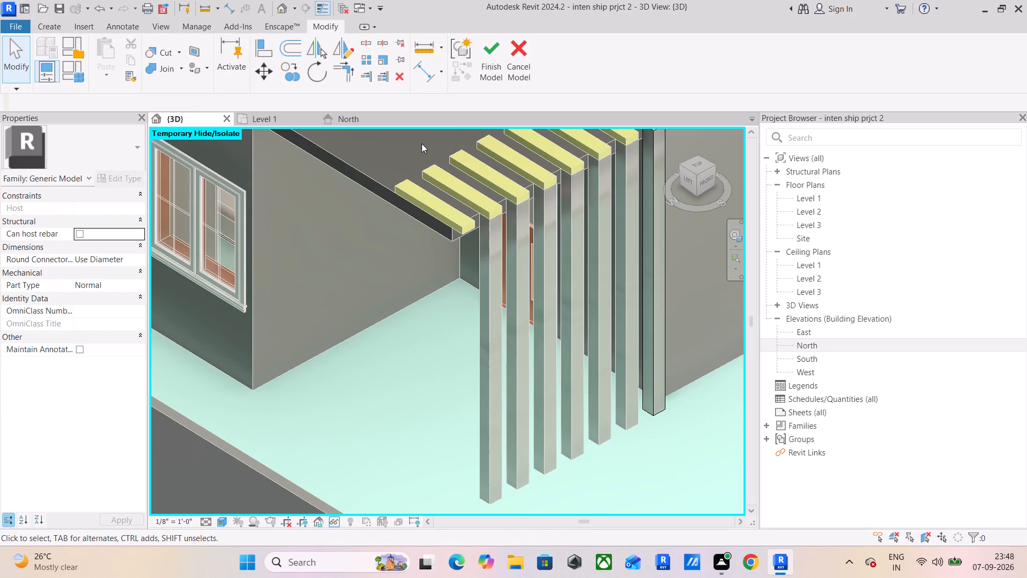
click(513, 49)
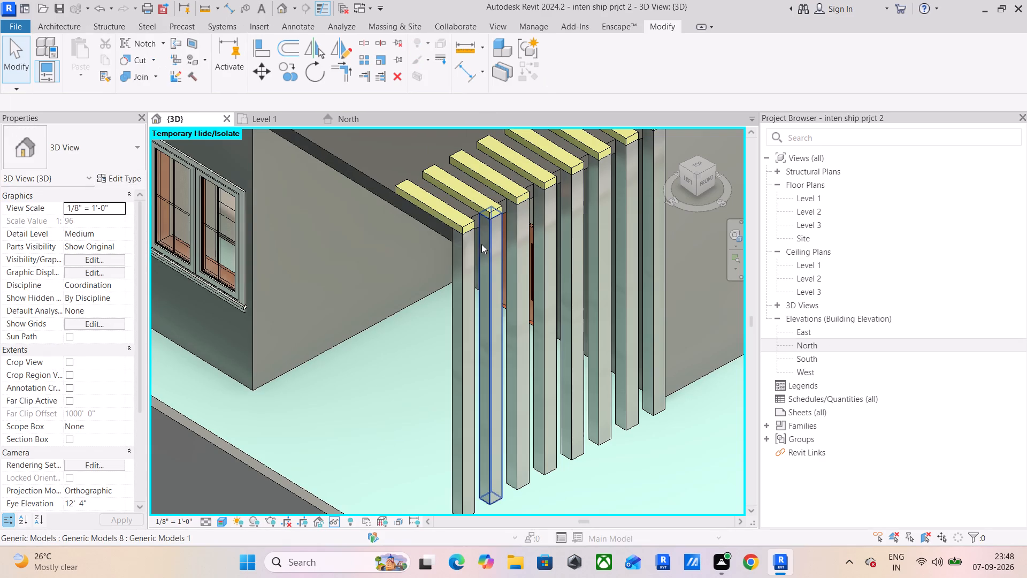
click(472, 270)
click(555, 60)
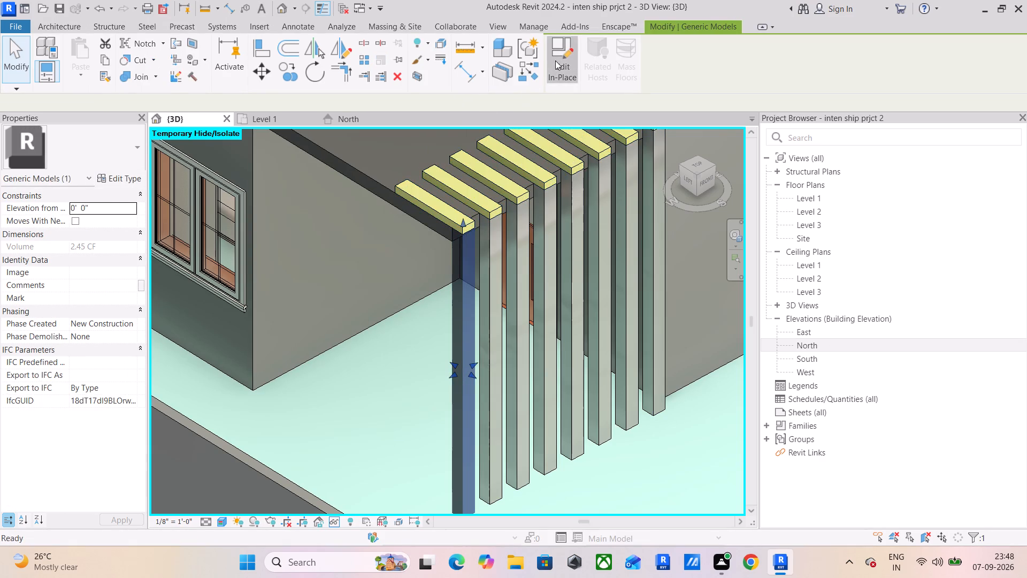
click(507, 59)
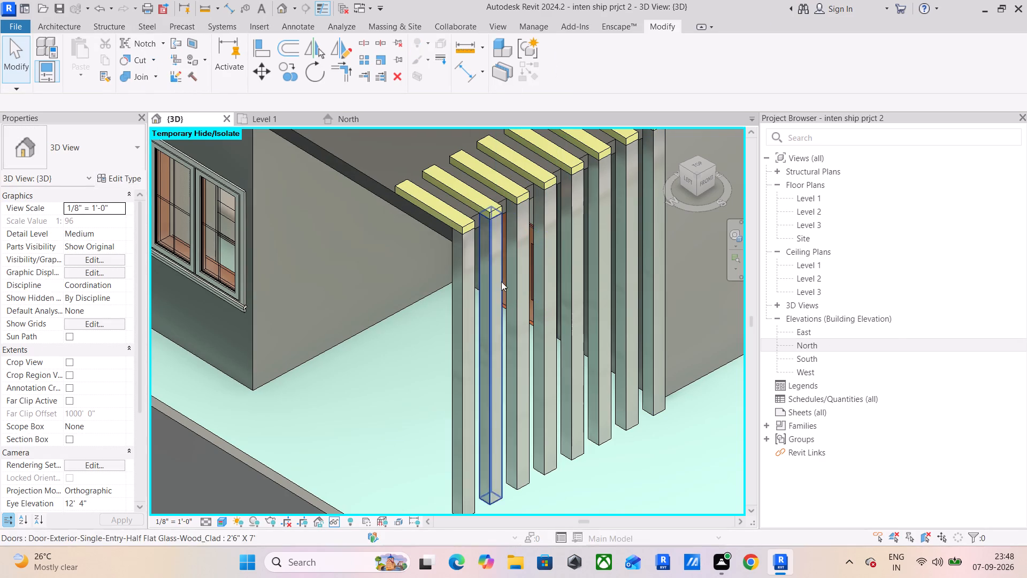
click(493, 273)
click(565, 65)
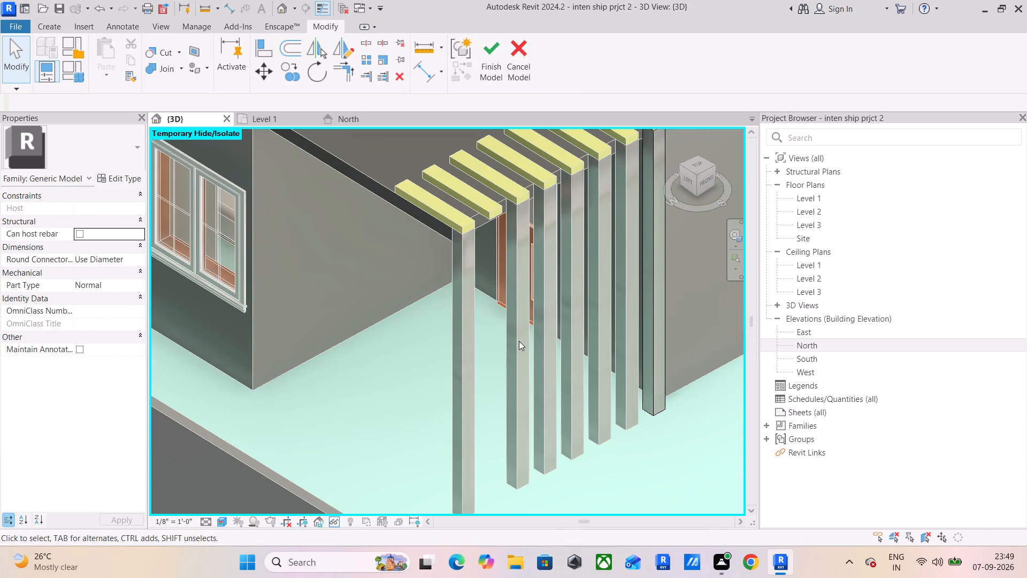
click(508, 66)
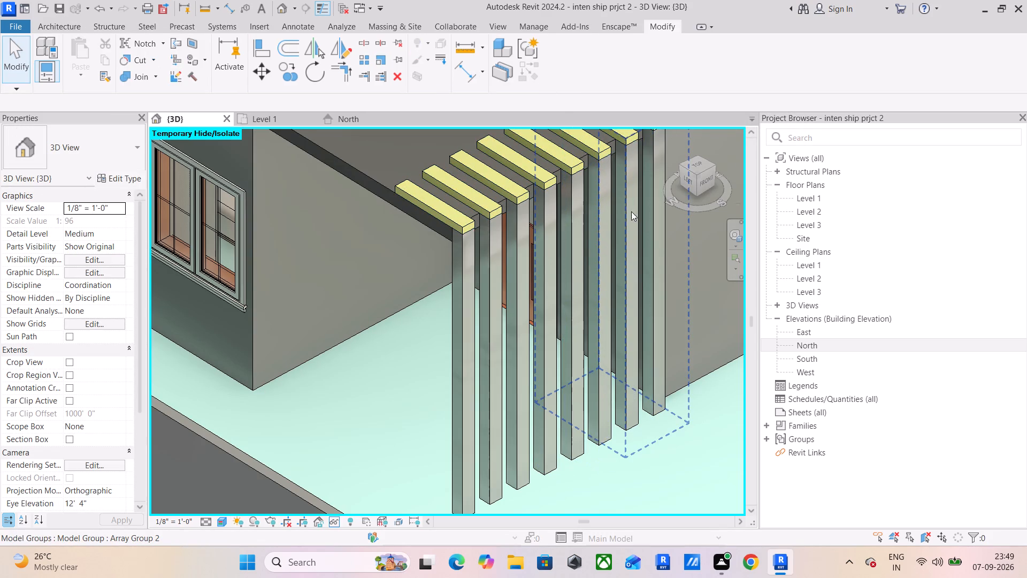
Ungroup the array group of the vertical slat at the wall end of the screen.
click(631, 210)
middle_drag(675, 272, 620, 312)
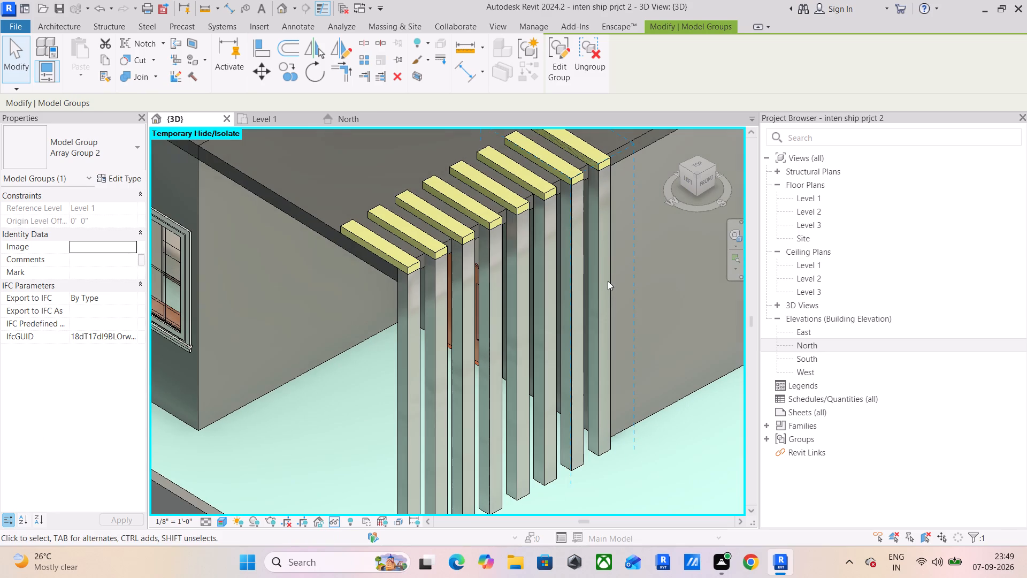
click(603, 263)
click(587, 46)
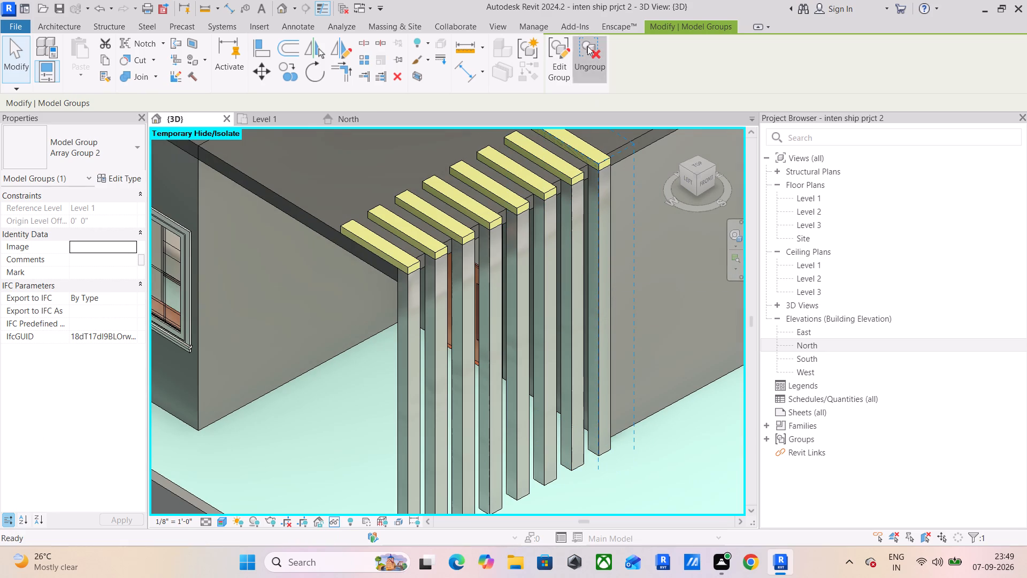
Edit the wall-end slat in place, paint the visible faces of its post and top bar with the exterior wall material, and finish the model.
click(611, 195)
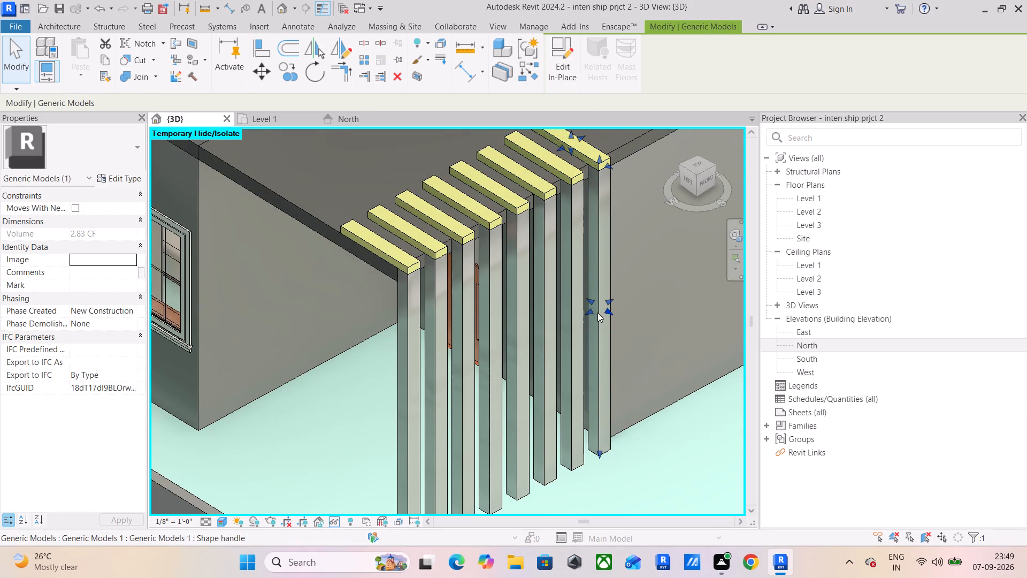
click(561, 54)
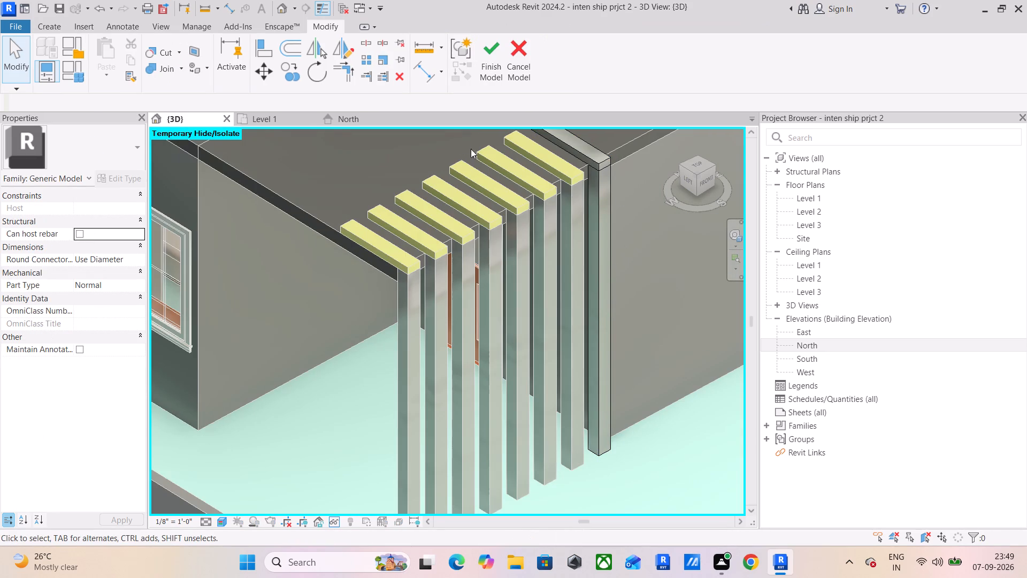
click(197, 72)
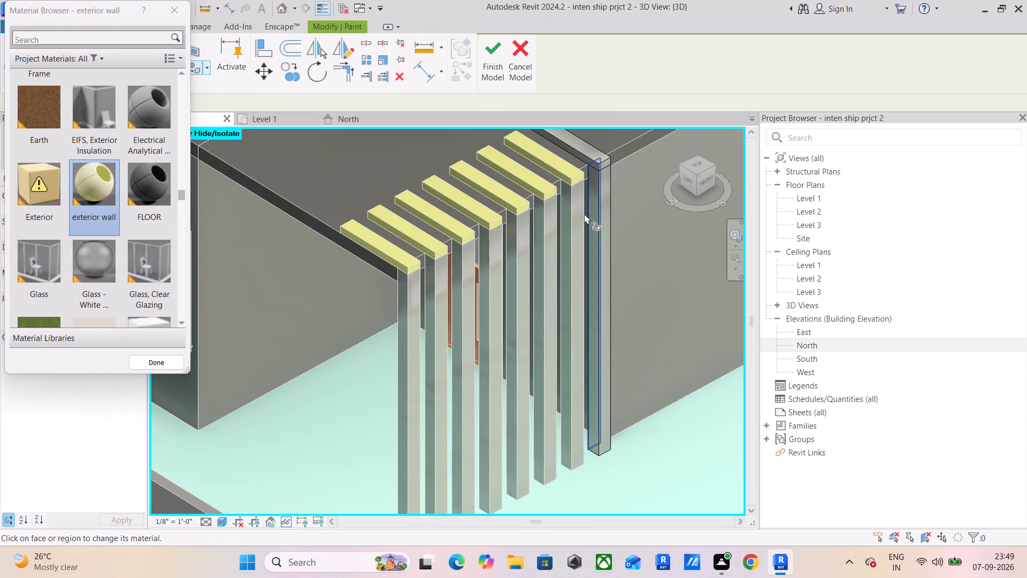
click(593, 208)
click(602, 211)
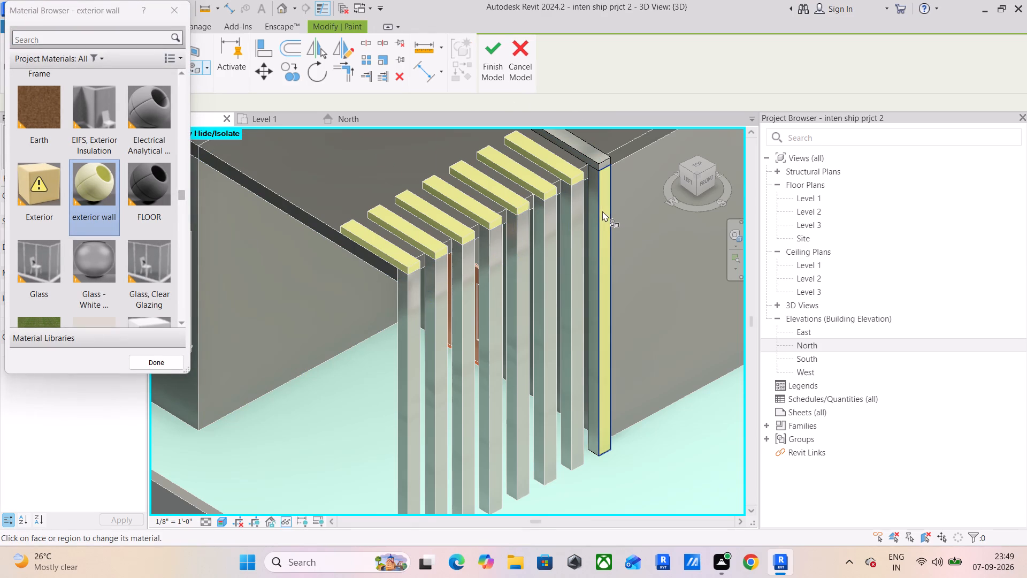
click(597, 156)
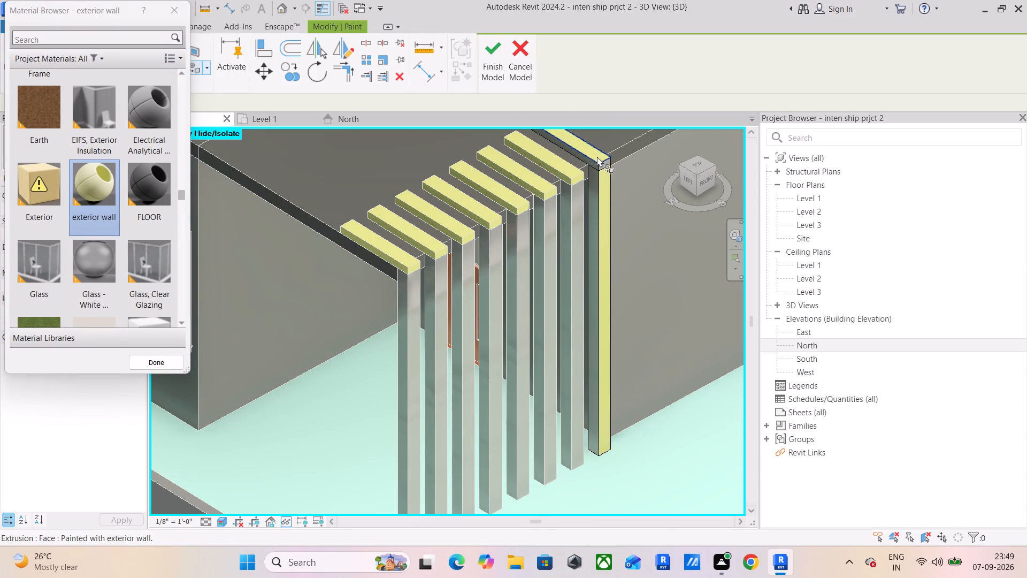
click(590, 163)
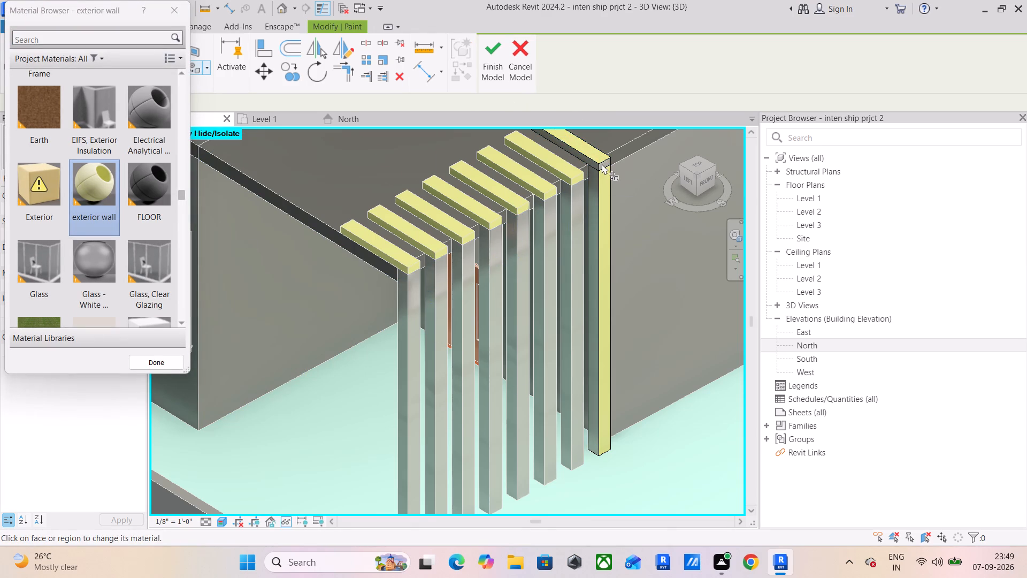
scroll(599, 166, up, 10)
click(597, 165)
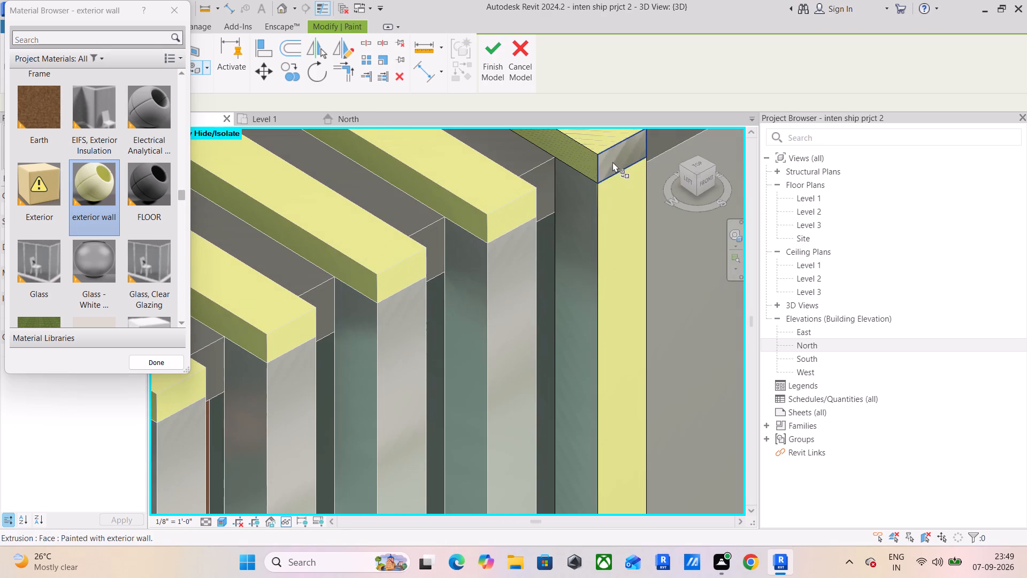
click(612, 162)
click(583, 216)
scroll(624, 216, down, 3)
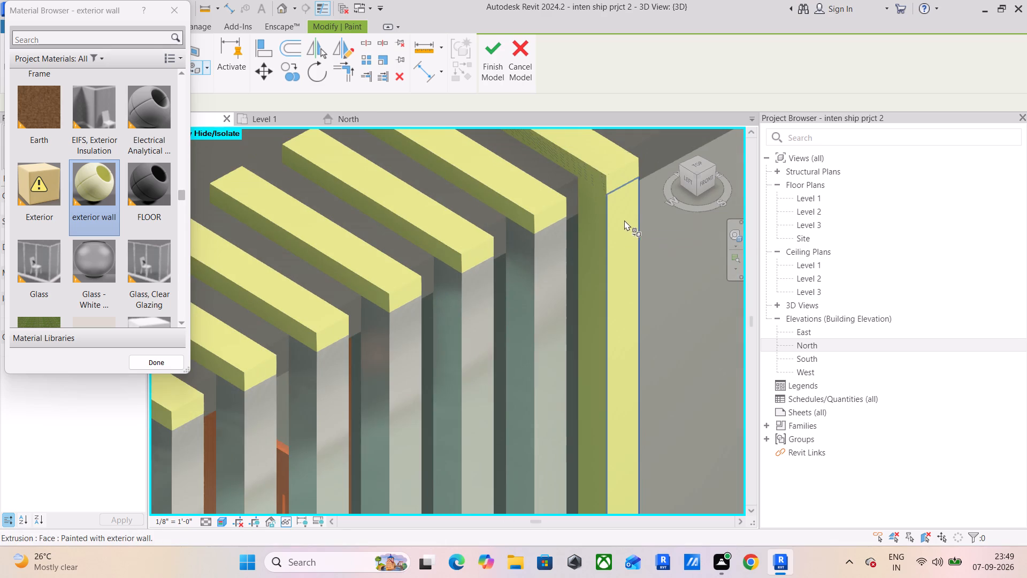
scroll(623, 223, down, 1)
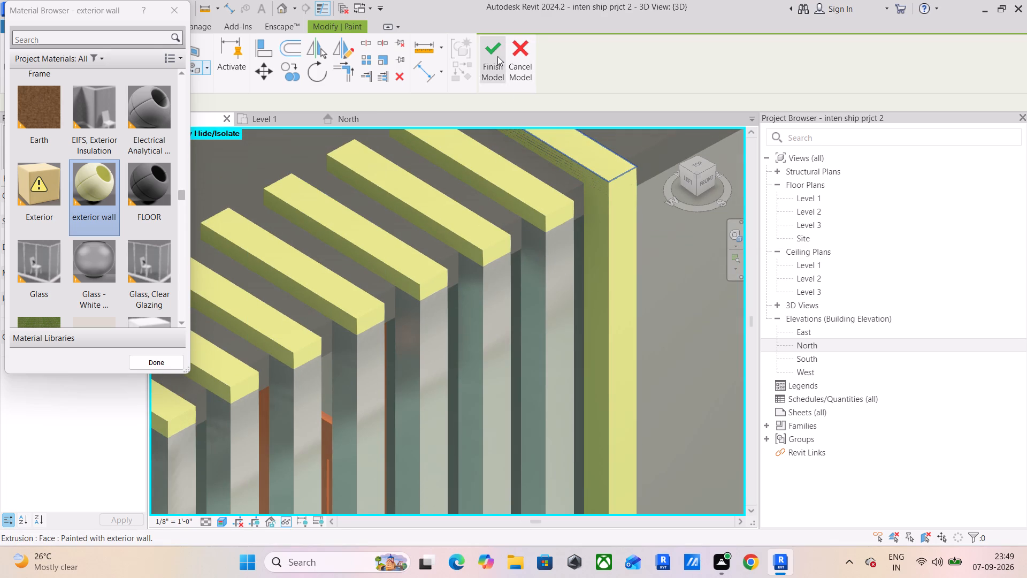
scroll(529, 168, down, 6)
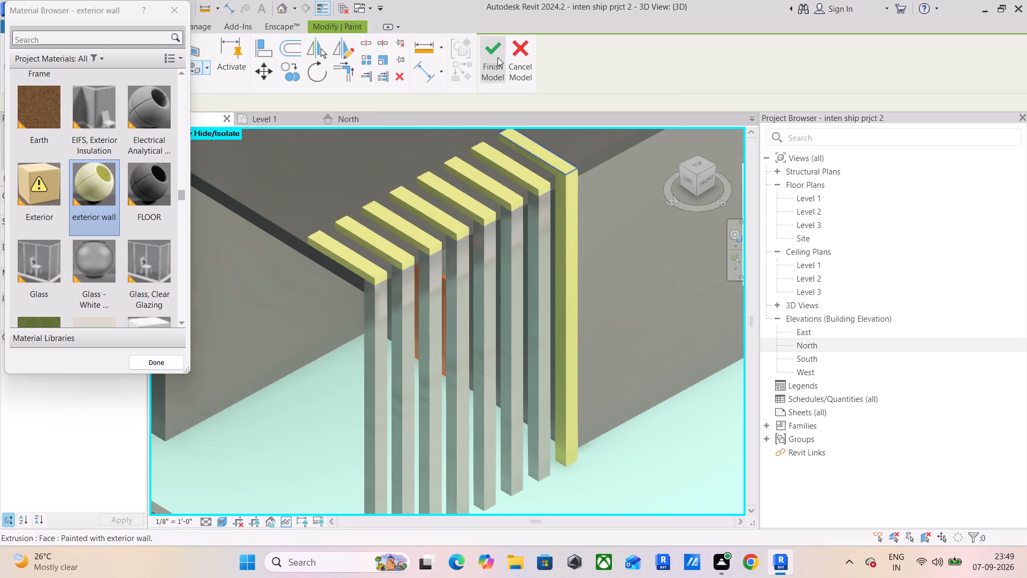
click(495, 55)
Ungroup the array group of the vertical slat adjacent to the painted wall-end slat.
click(540, 223)
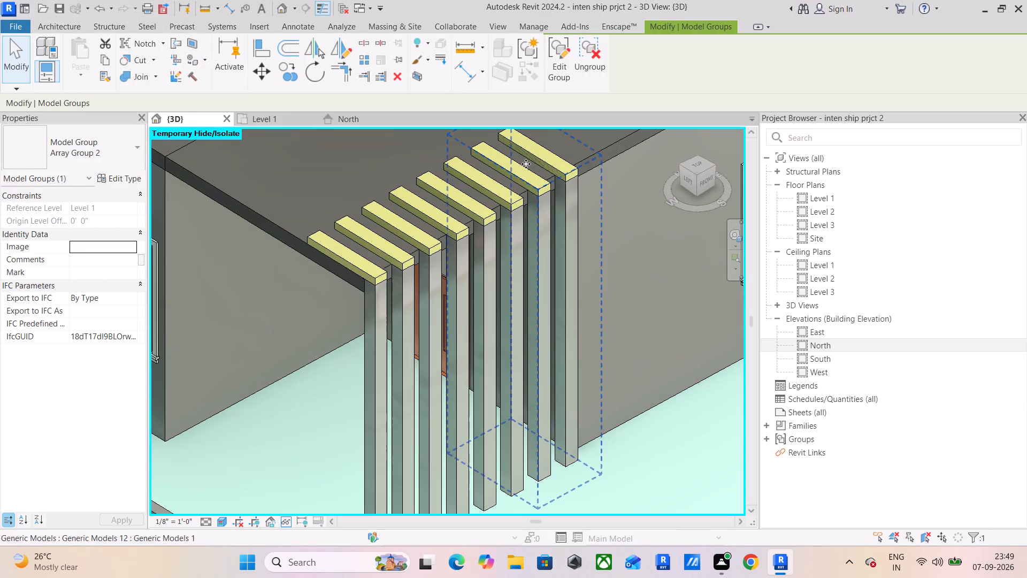
click(593, 45)
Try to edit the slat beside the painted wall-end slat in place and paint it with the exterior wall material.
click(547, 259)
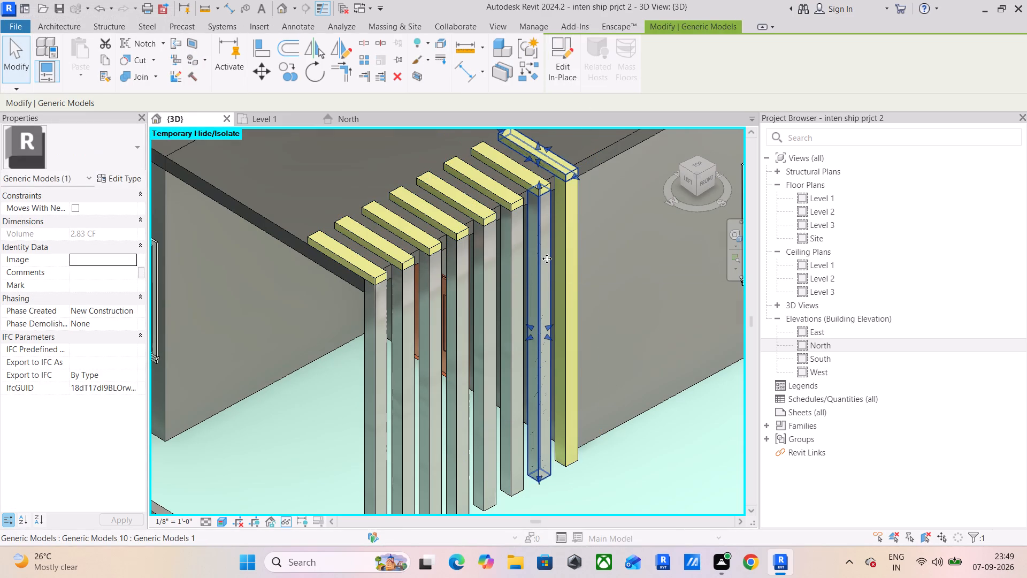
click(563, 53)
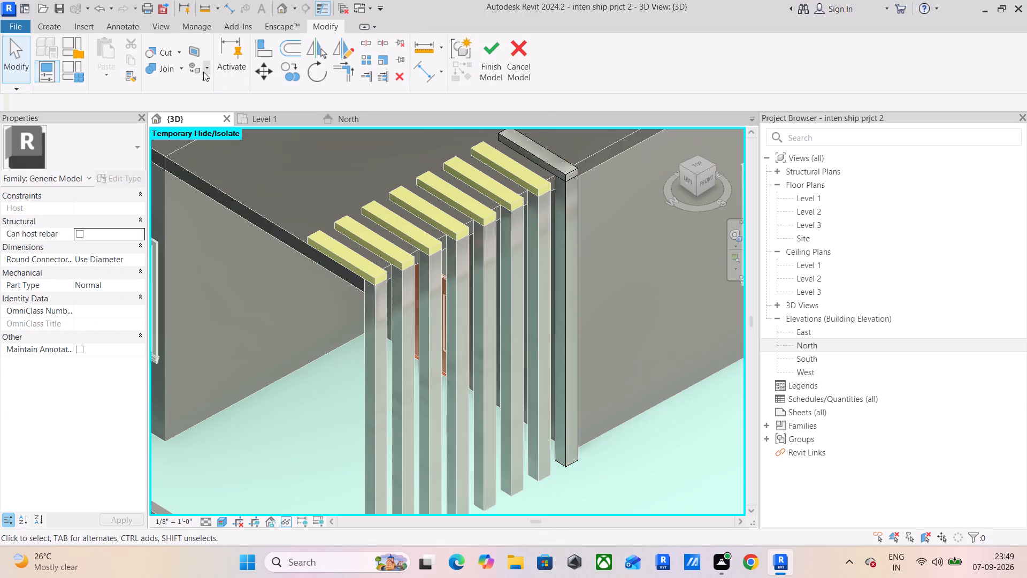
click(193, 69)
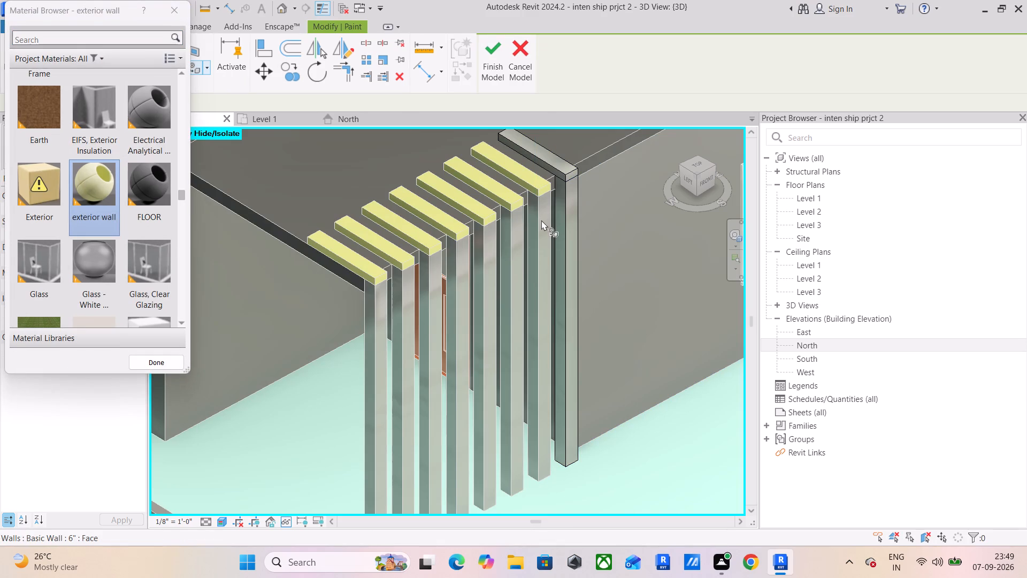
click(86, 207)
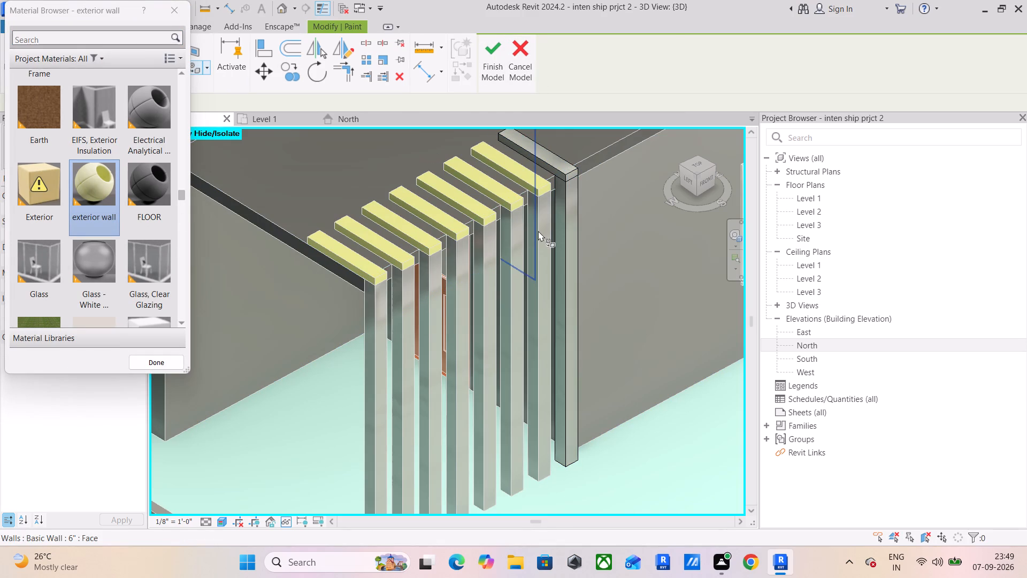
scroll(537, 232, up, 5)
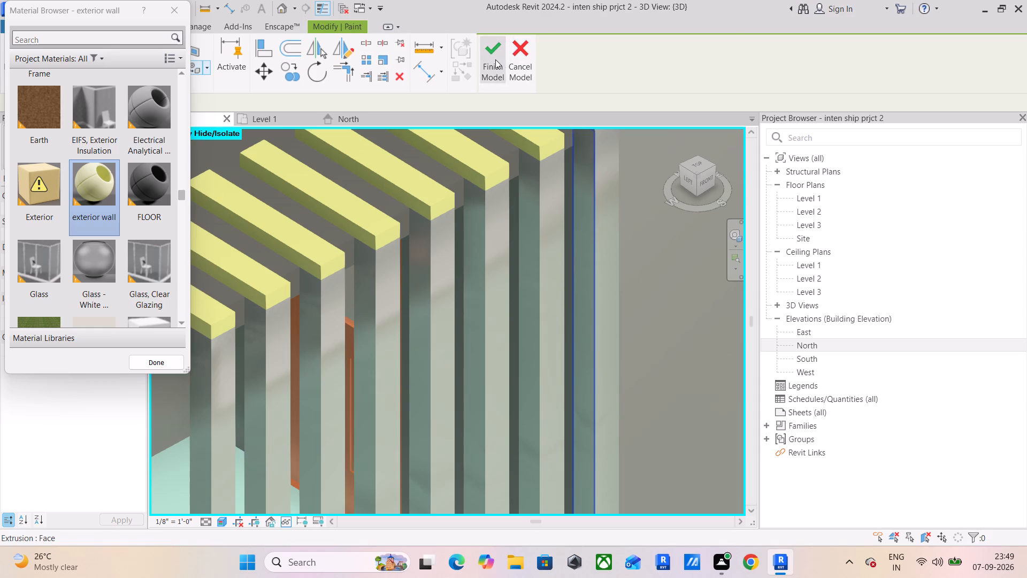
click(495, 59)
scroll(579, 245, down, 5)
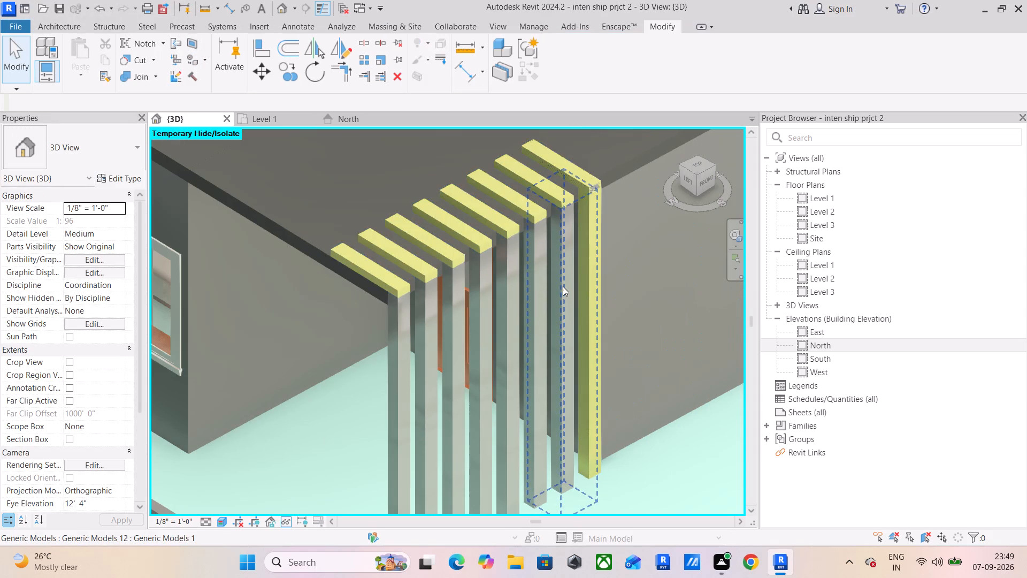
Ungroup the array group of the vertical post adjacent to the painted wall-end slat.
click(562, 286)
click(557, 62)
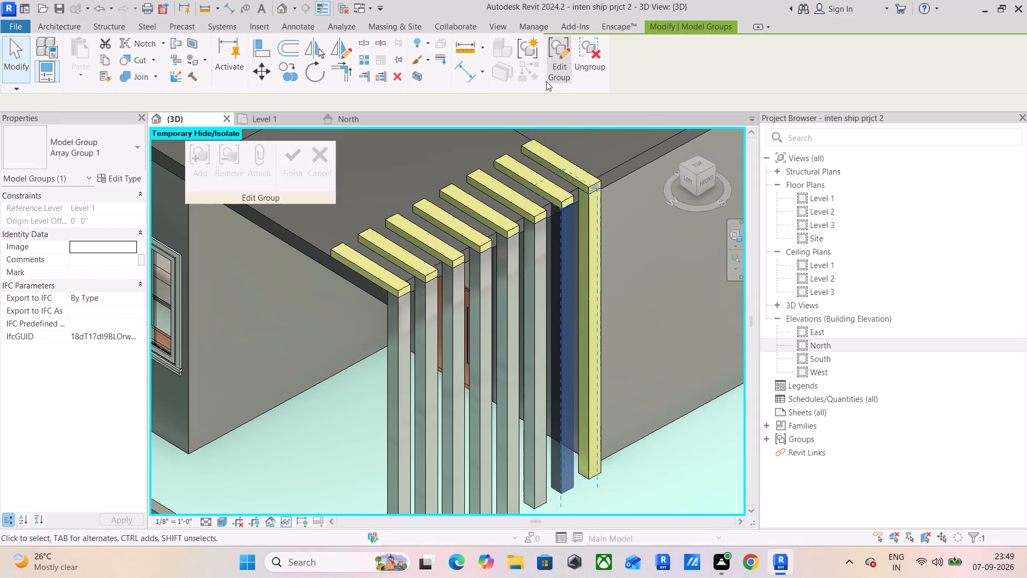
click(323, 163)
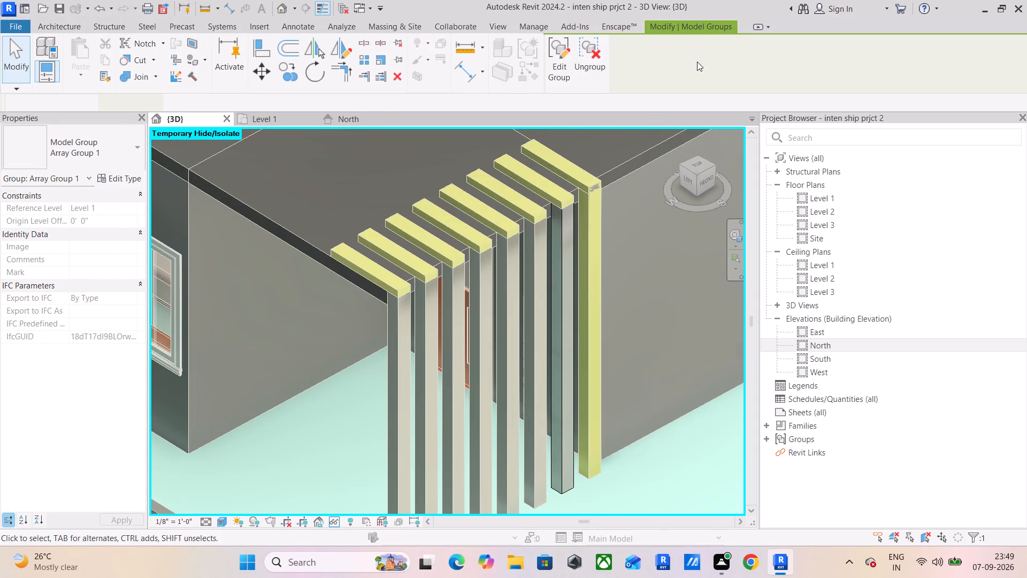
click(594, 50)
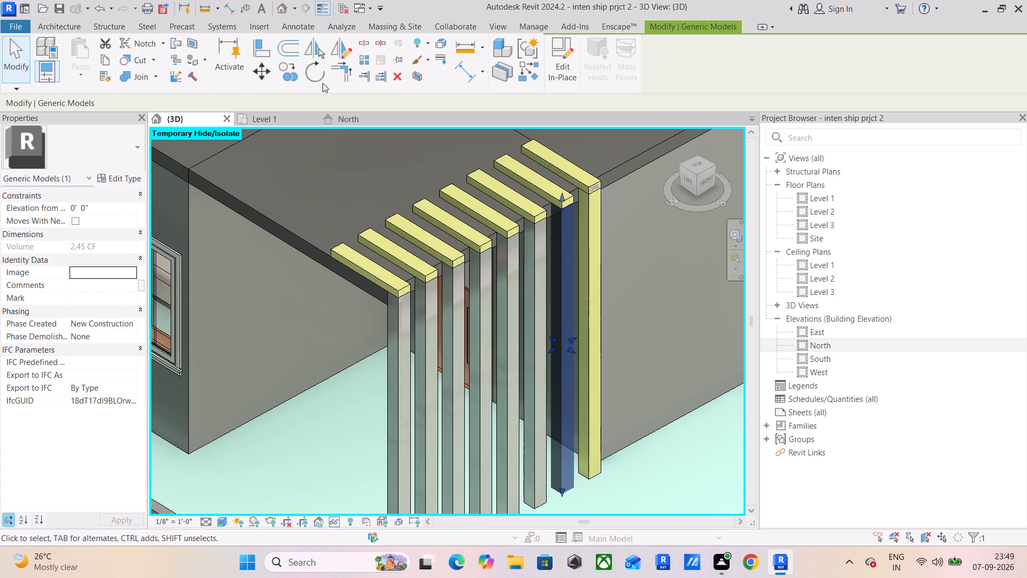
click(550, 61)
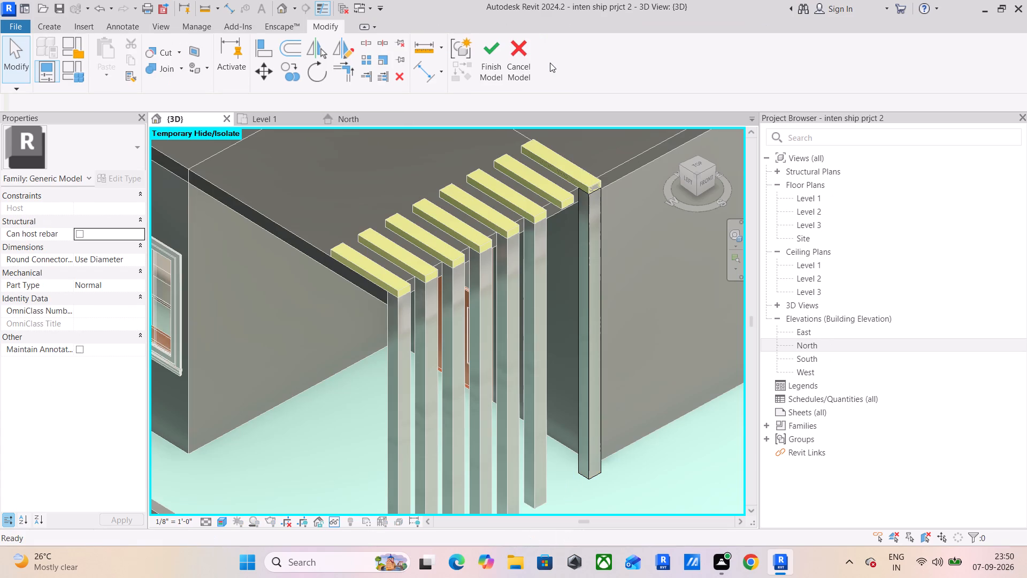
click(517, 49)
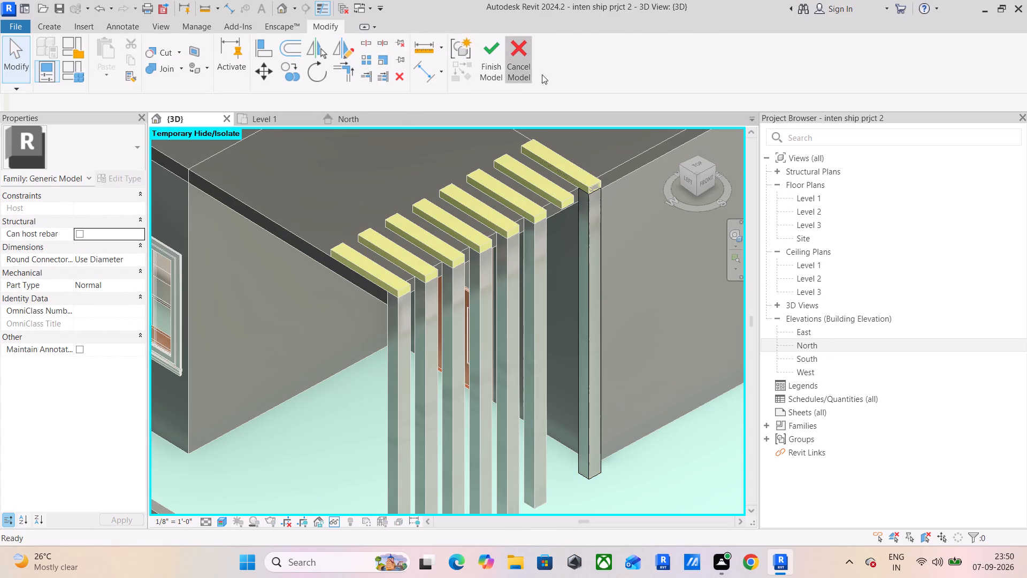
Ungroup the array group of the vertical post second from the painted wall-end slat.
click(546, 238)
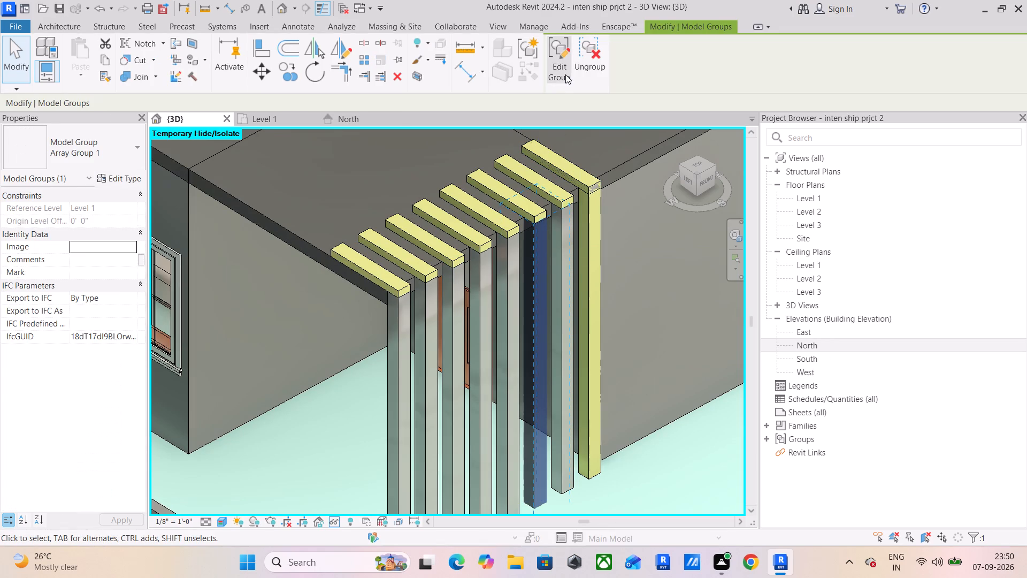
click(587, 66)
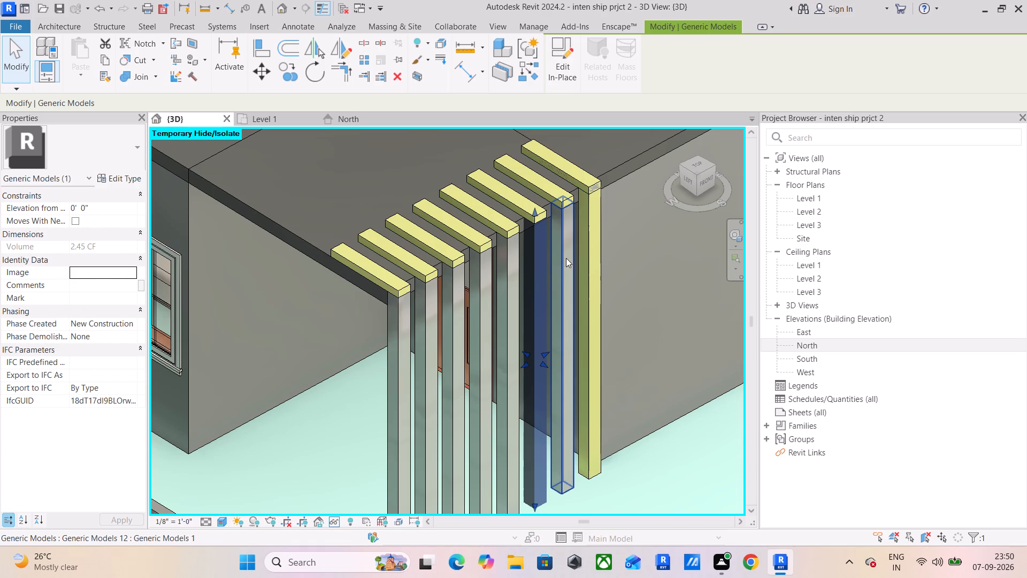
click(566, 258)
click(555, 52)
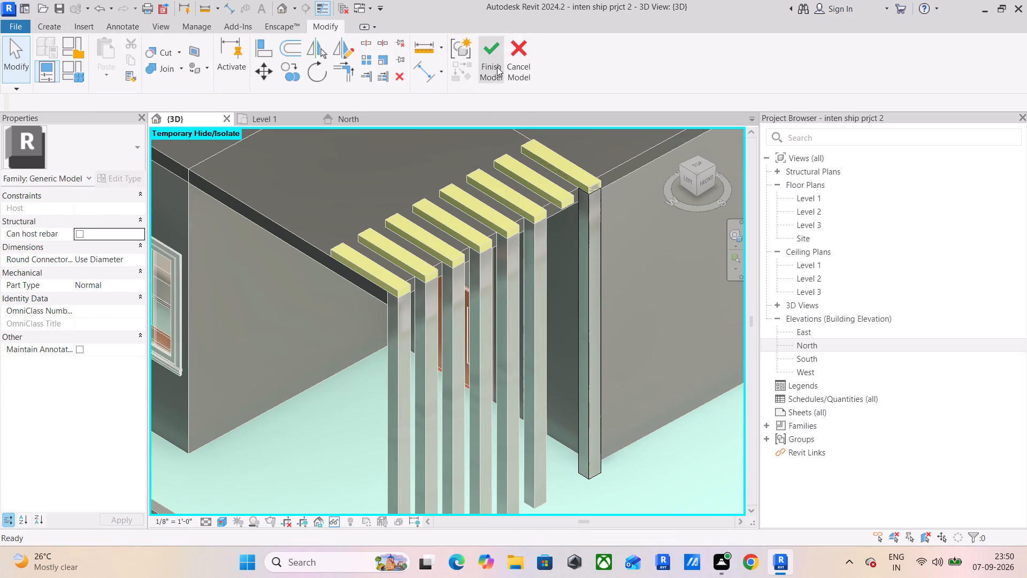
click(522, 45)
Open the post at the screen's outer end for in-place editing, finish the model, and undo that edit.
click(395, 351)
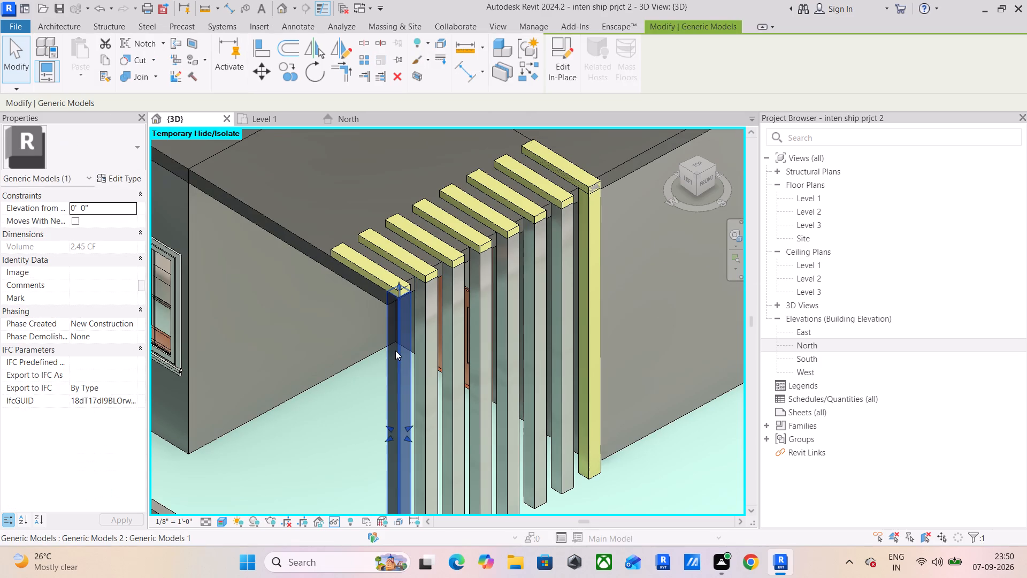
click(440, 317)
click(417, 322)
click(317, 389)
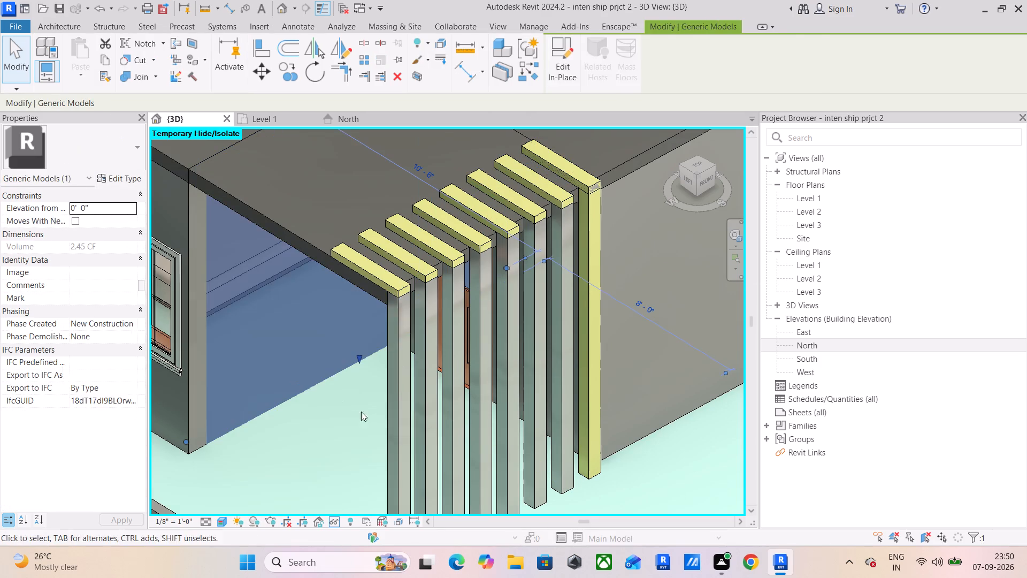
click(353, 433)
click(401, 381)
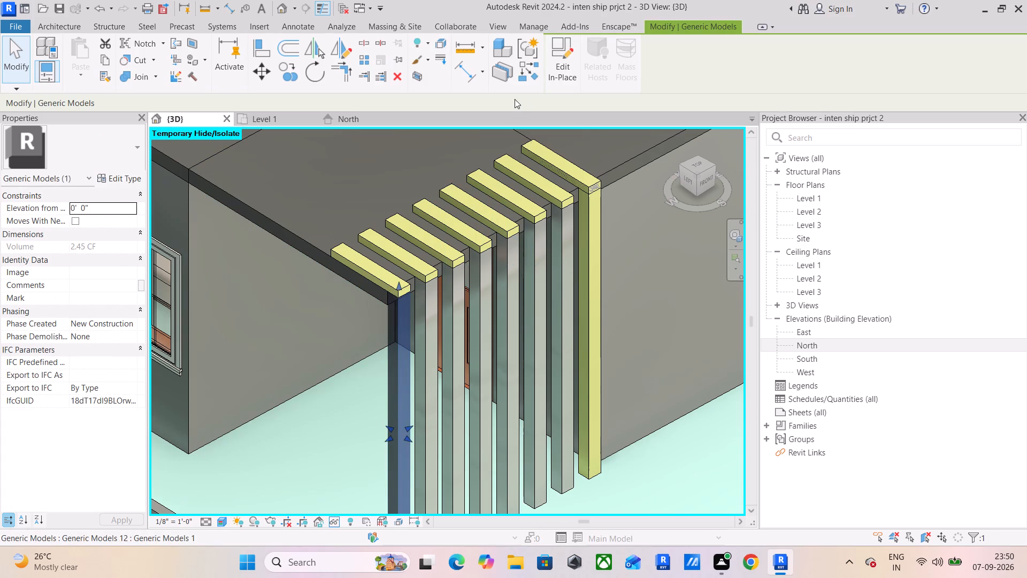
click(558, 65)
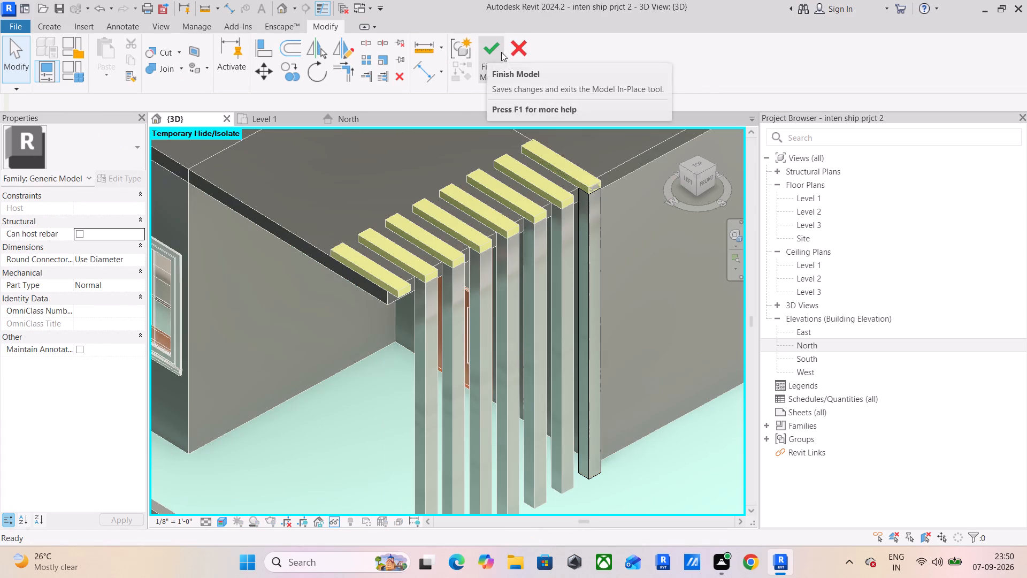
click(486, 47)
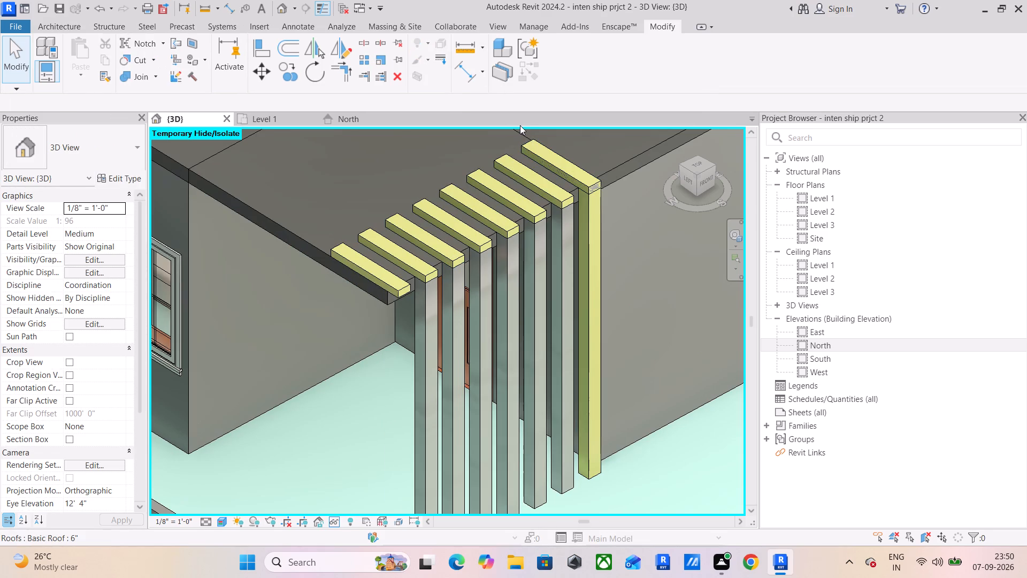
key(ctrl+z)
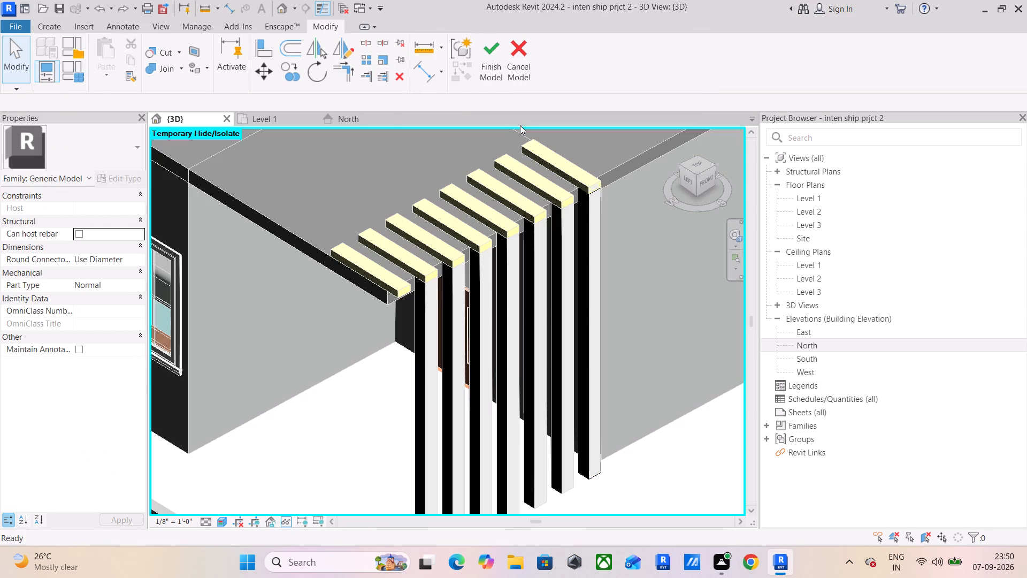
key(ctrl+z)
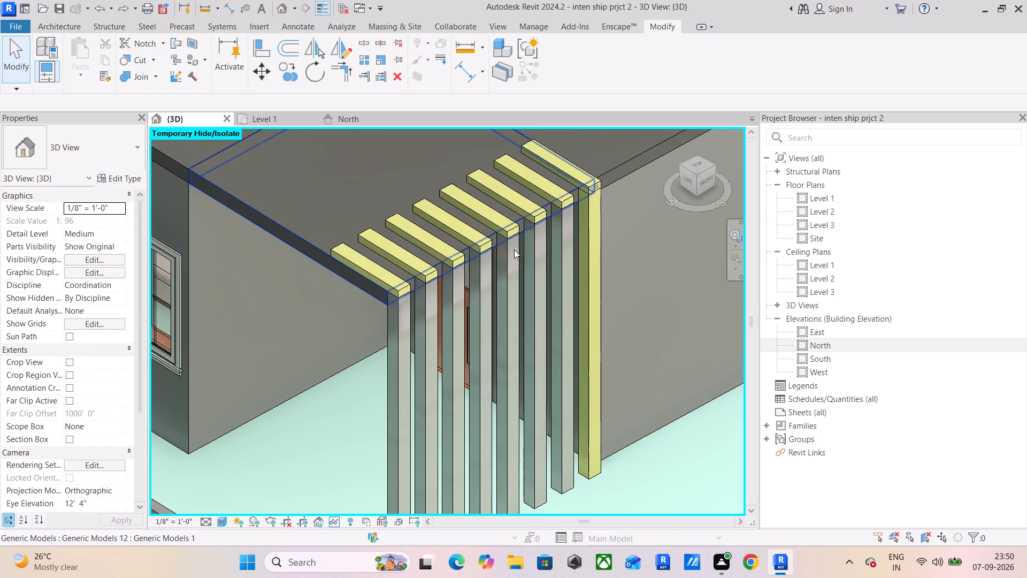
Examine the slatted corner screen and the adjoining facade wall from several angles.
scroll(516, 248, down, 6)
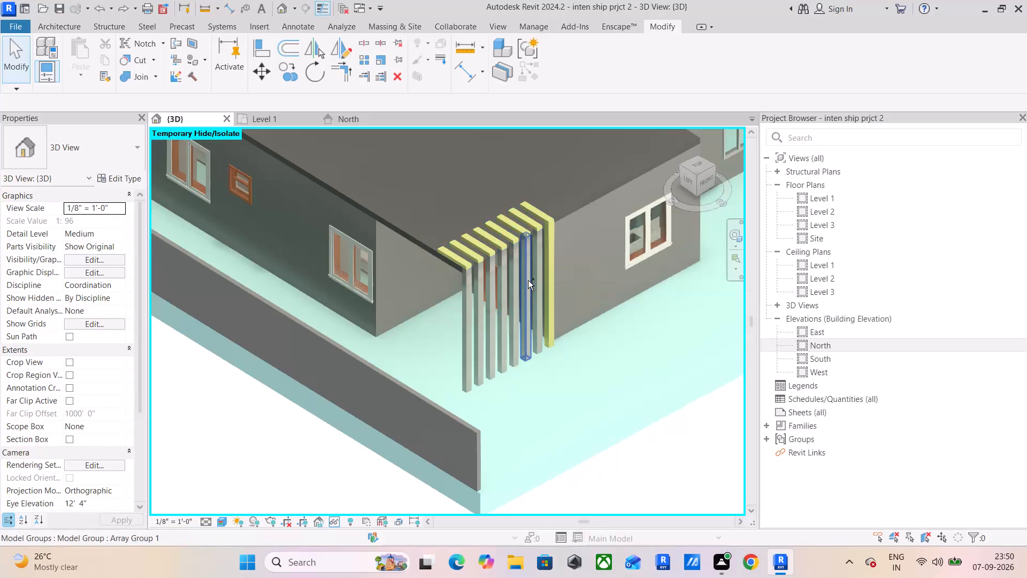
ctrl+middle_drag(532, 297, 507, 376)
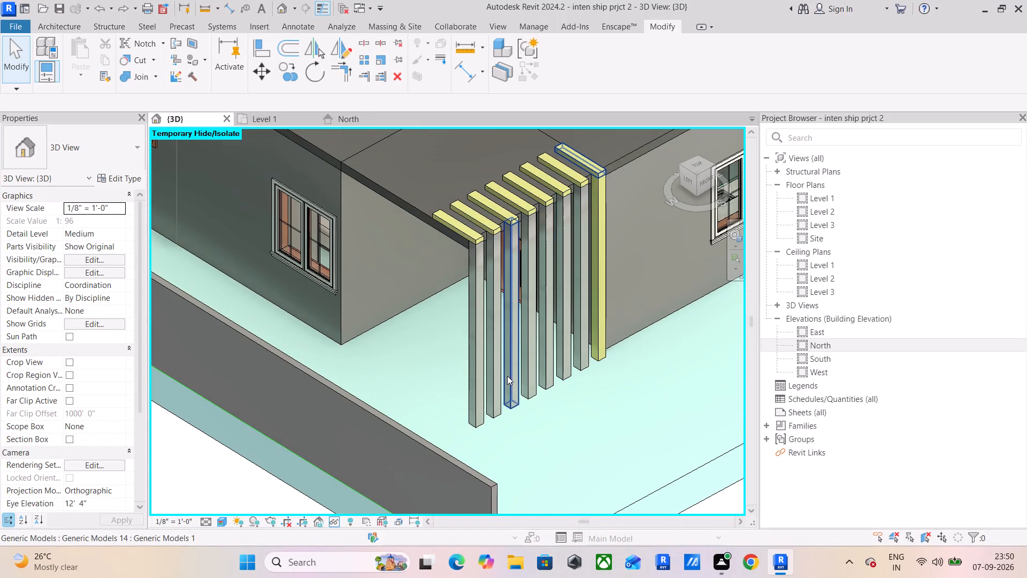
shift+middle_drag(507, 376, 479, 374)
scroll(470, 367, down, 3)
shift+middle_drag(454, 328, 448, 329)
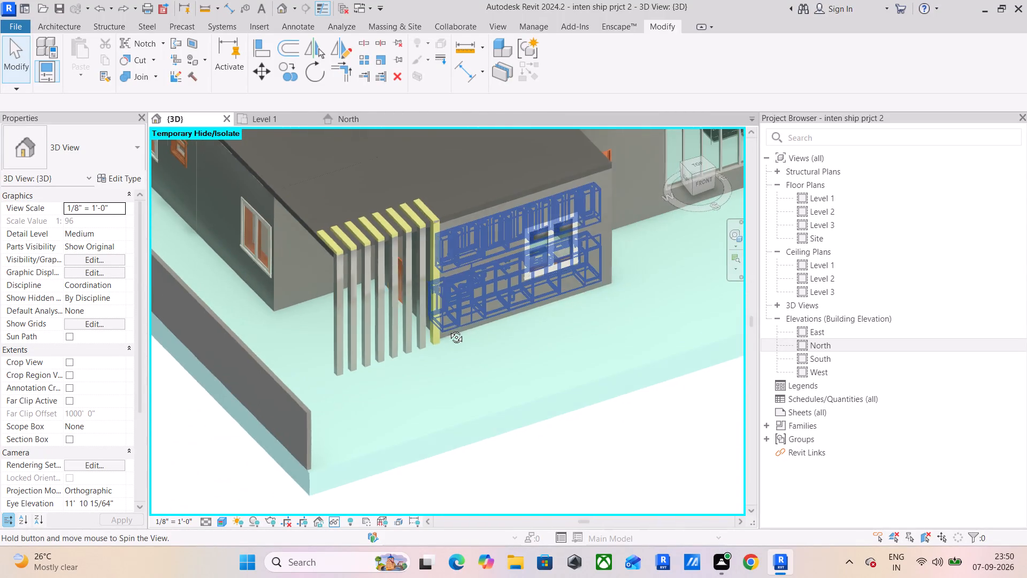
shift+middle_drag(448, 329, 422, 307)
middle_drag(418, 302, 543, 460)
shift+middle_drag(516, 368, 498, 367)
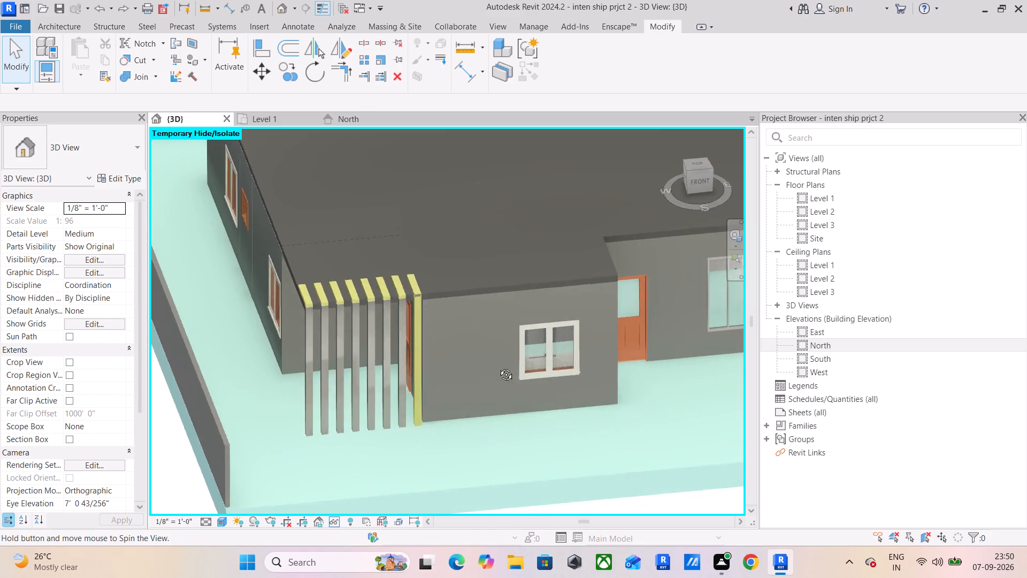
shift+middle_drag(498, 367, 511, 353)
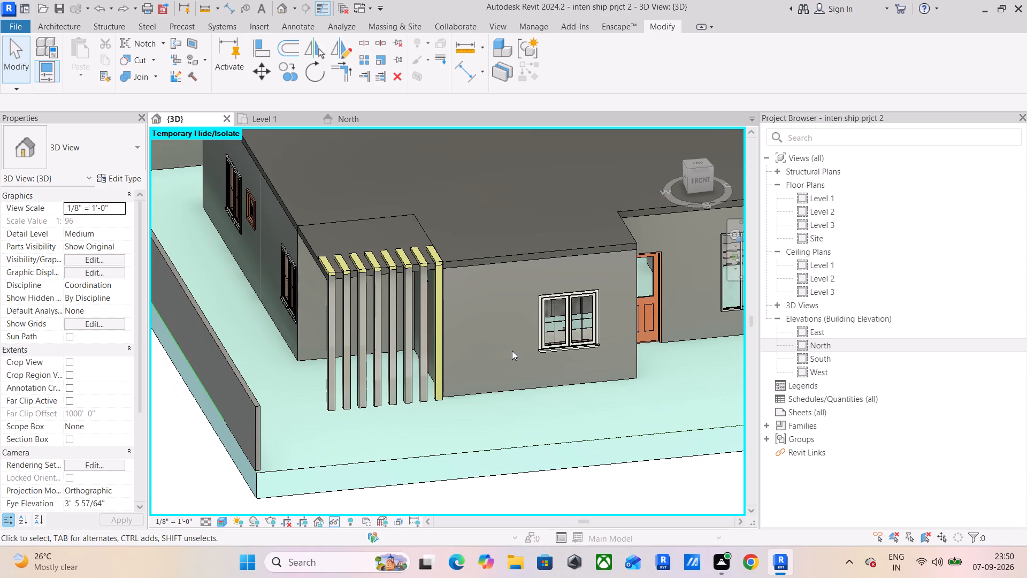
scroll(467, 291, up, 4)
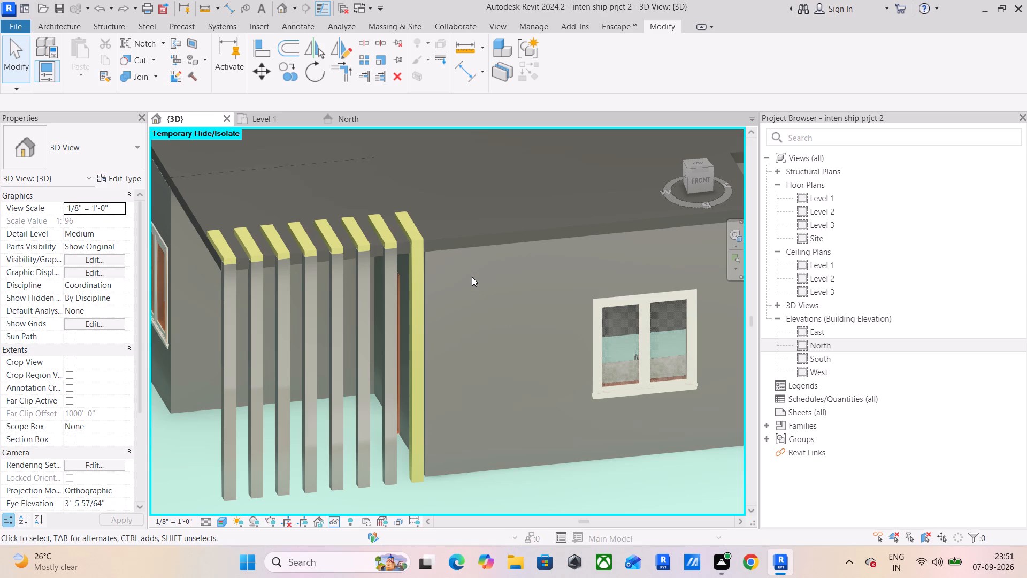
Create a new in-place model in the Generic Models category, accepting the suggested name.
click(64, 28)
click(148, 77)
click(168, 108)
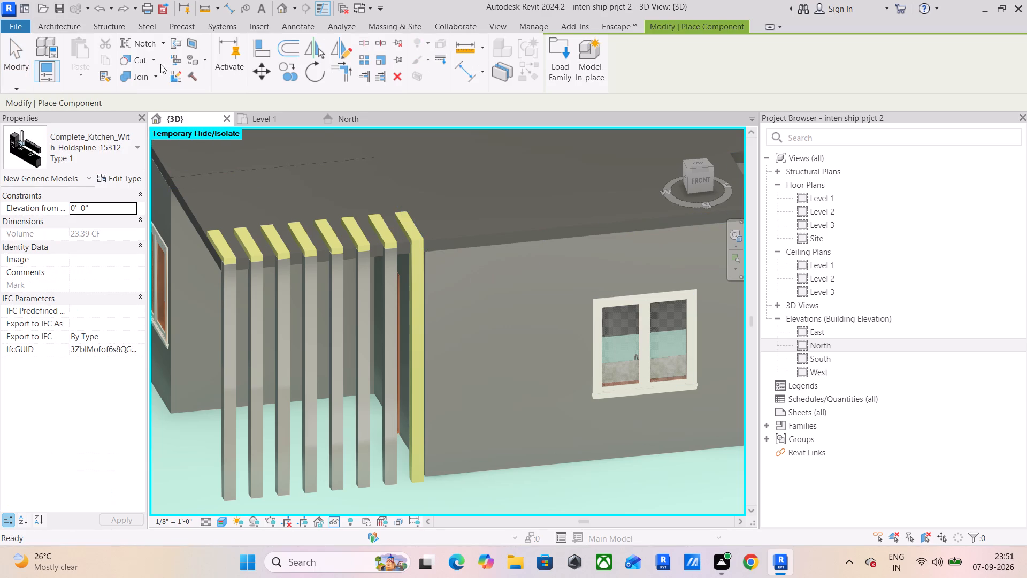
click(60, 24)
click(154, 75)
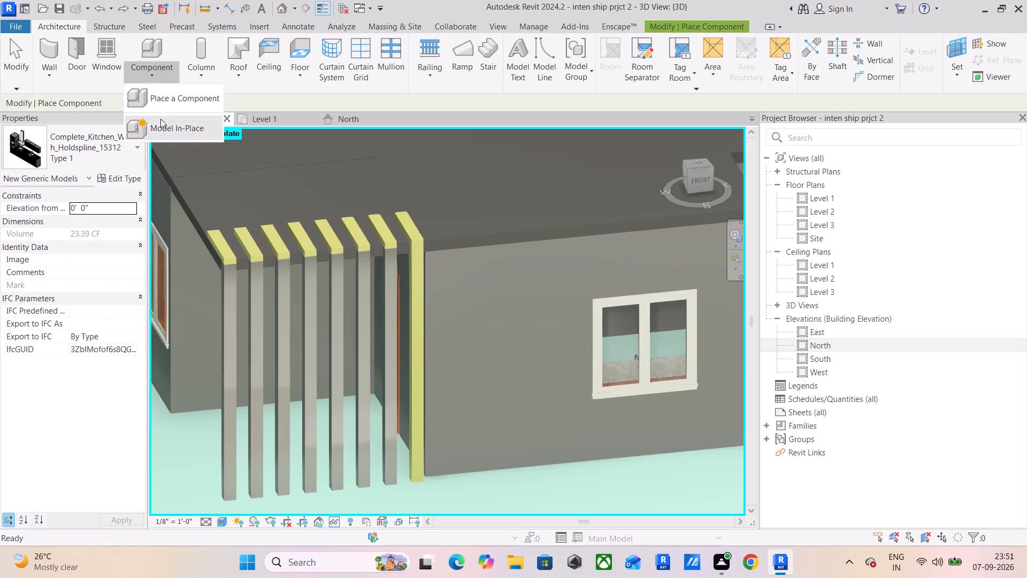
click(163, 133)
scroll(488, 244, down, 2)
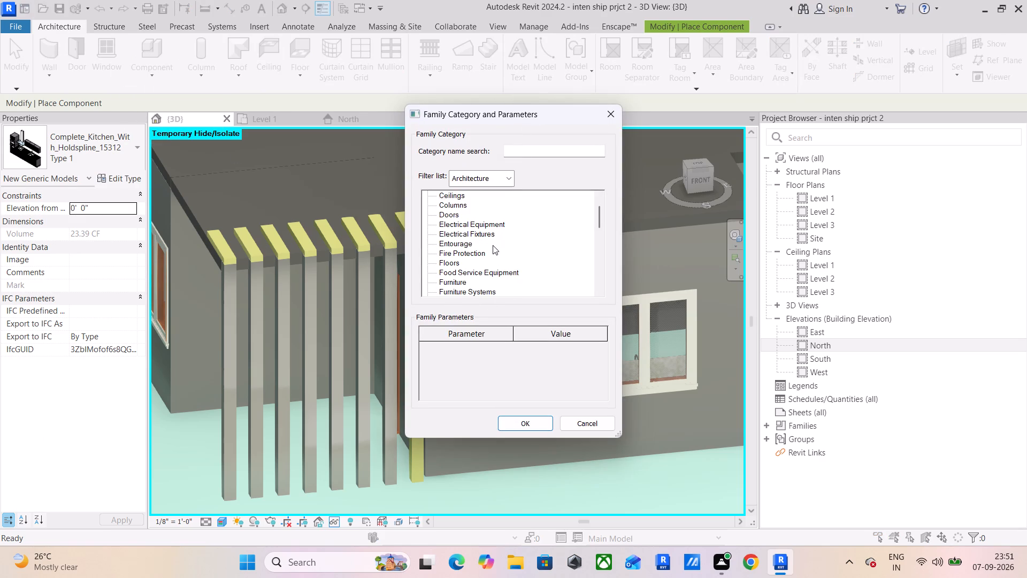
scroll(493, 245, down, 1)
click(450, 290)
click(527, 430)
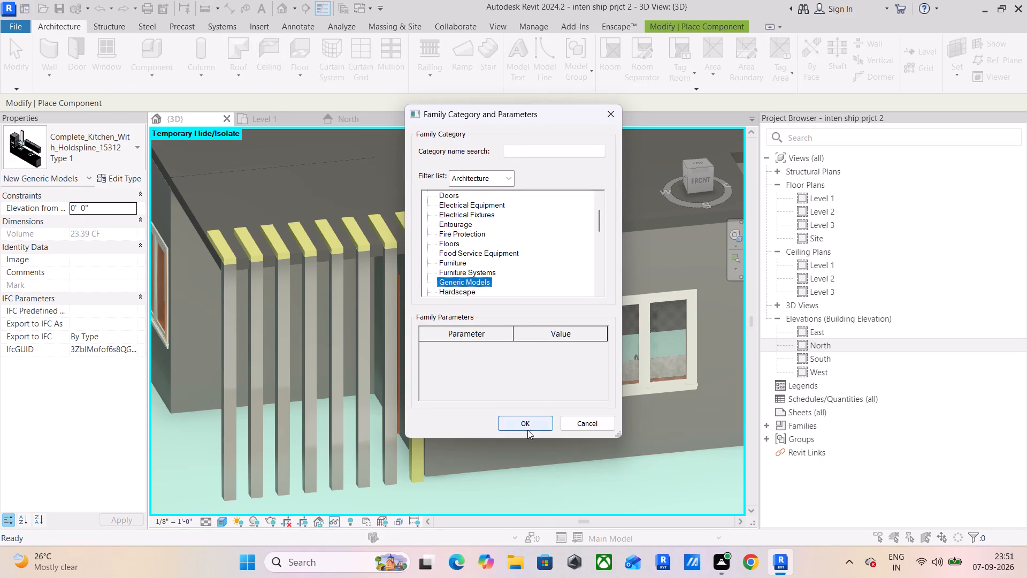
click(516, 314)
click(515, 296)
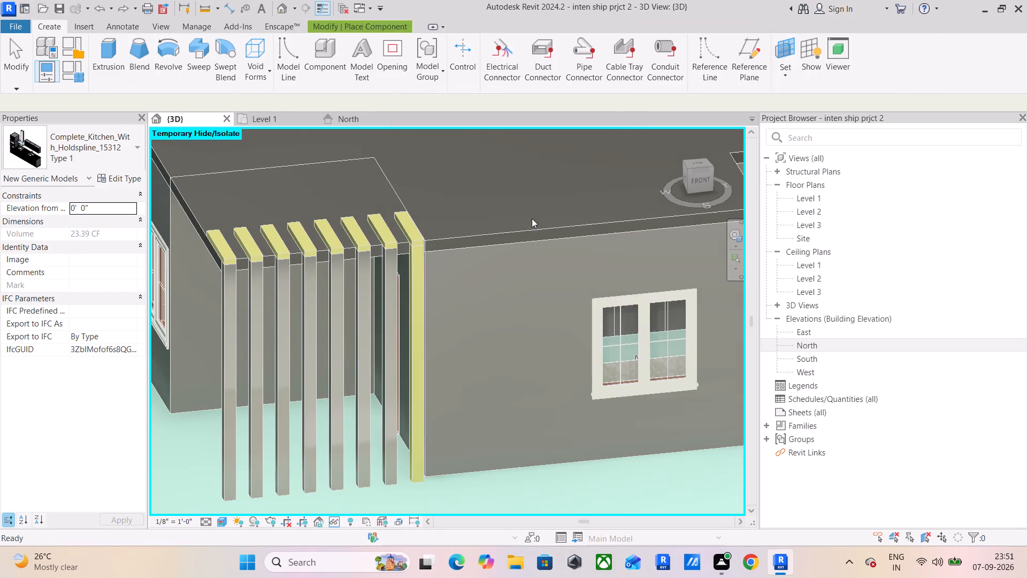
Start an extrusion on the roof edge's front face and draw its top line from the wall-end slat to the wall corner by the door.
click(108, 52)
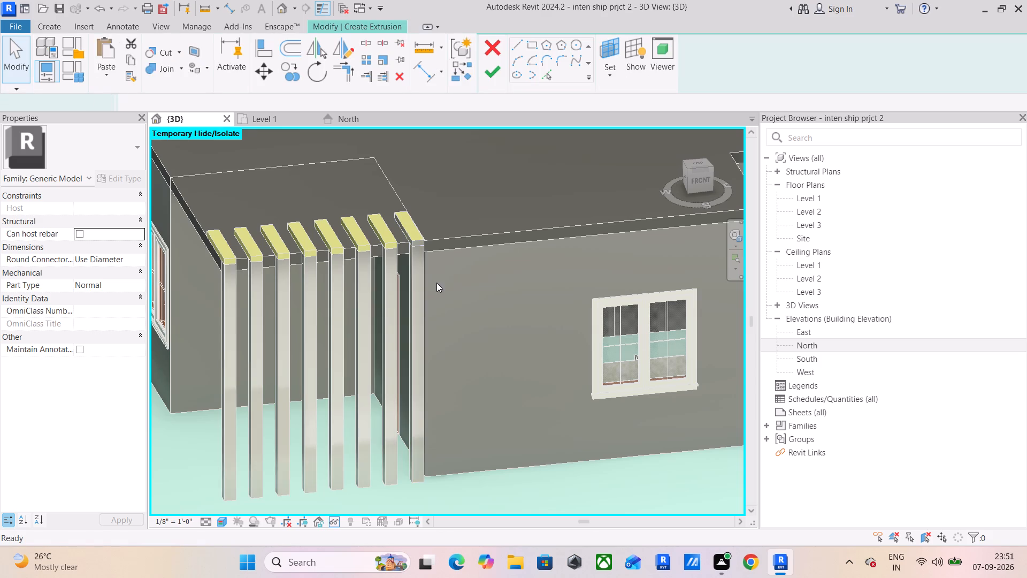
scroll(457, 264, up, 4)
click(608, 70)
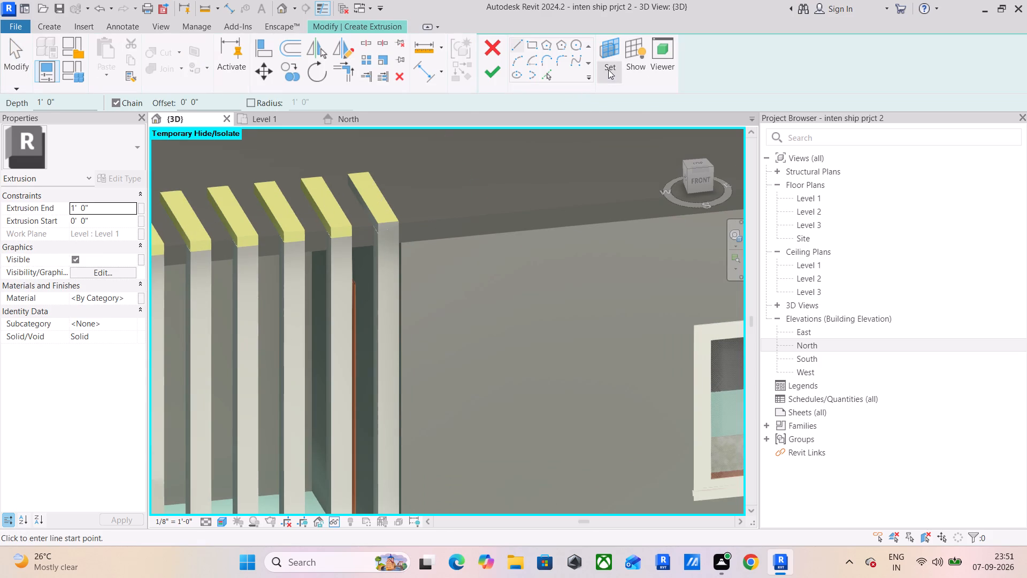
click(634, 115)
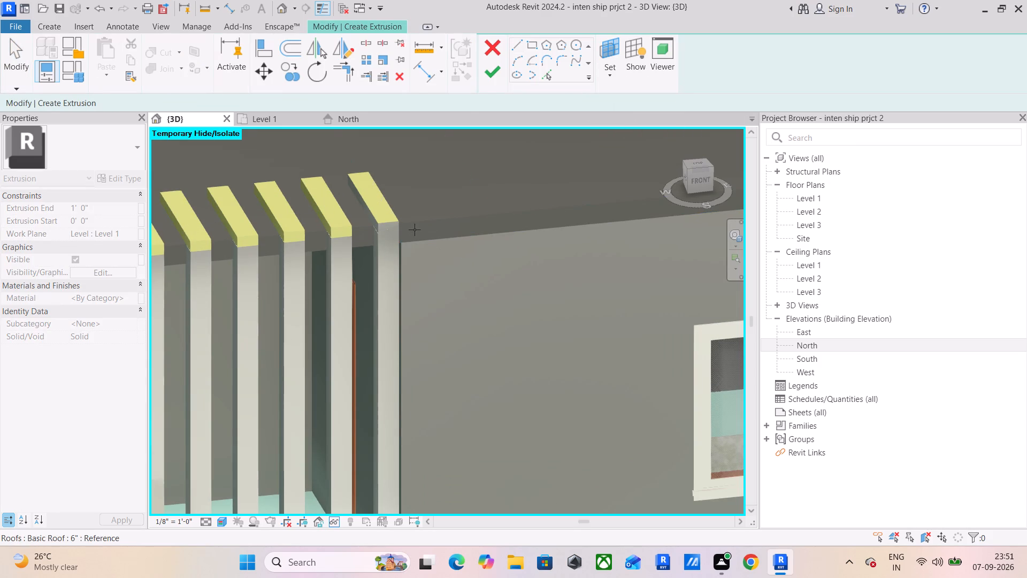
click(403, 225)
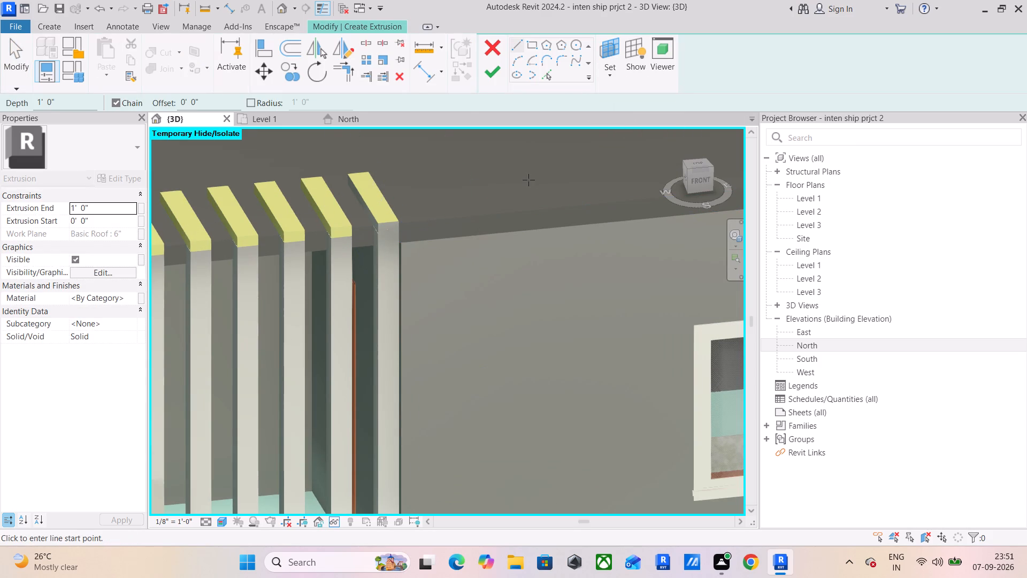
click(517, 44)
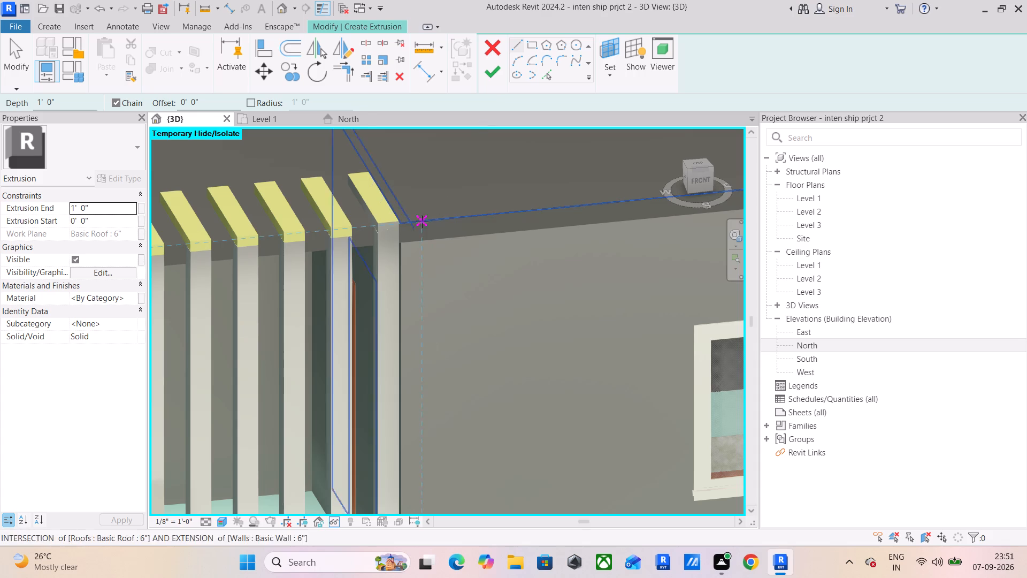
click(405, 225)
middle_drag(481, 222, 224, 222)
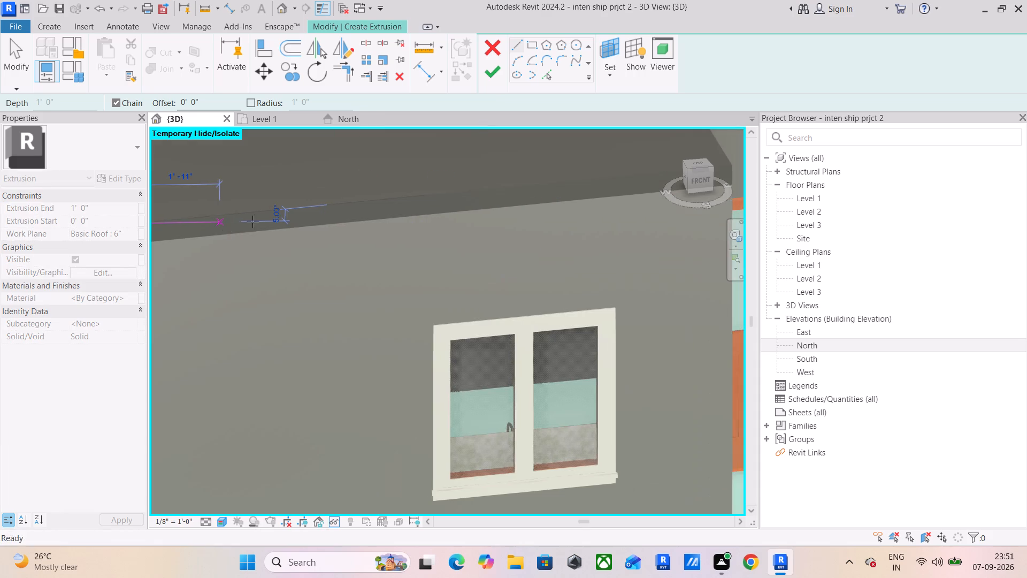
scroll(603, 187, down, 3)
middle_drag(647, 182, 467, 210)
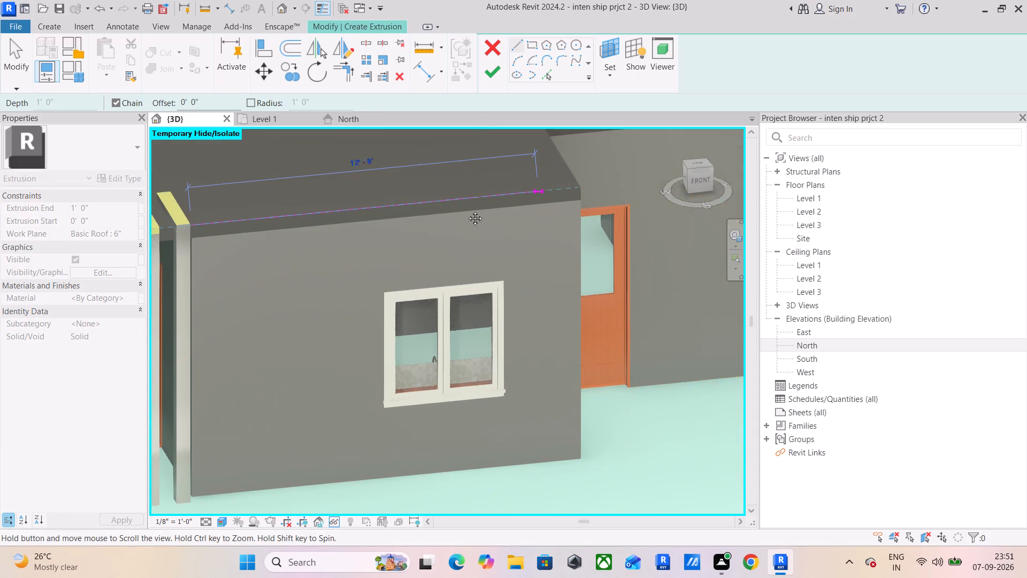
middle_drag(467, 210, 355, 228)
click(394, 220)
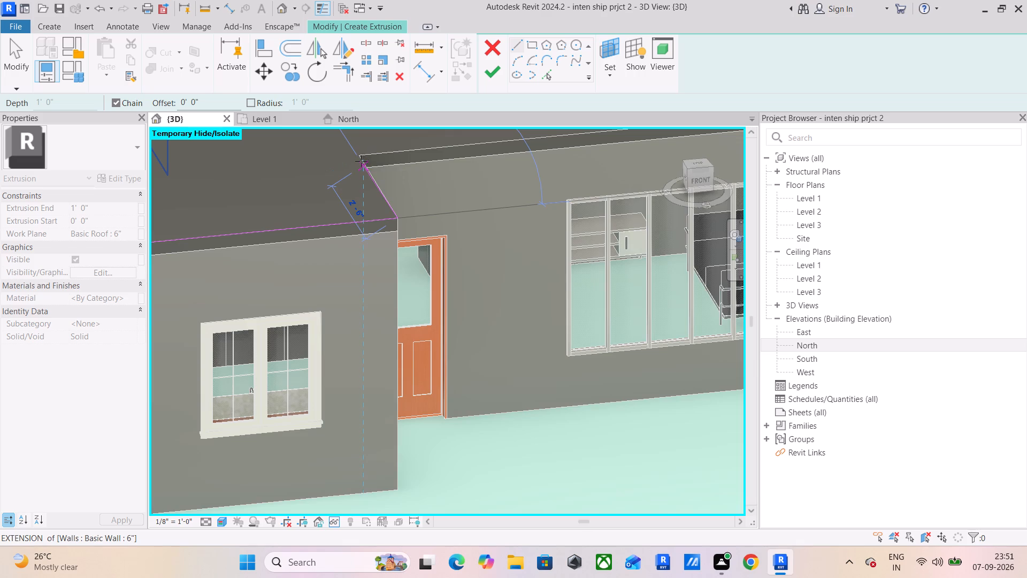
Close the roof-edge profile as a strip 6" high and about 14' 2" long, and finish the extrusion with 1' depth.
scroll(361, 161, up, 6)
middle_drag(364, 166, 416, 395)
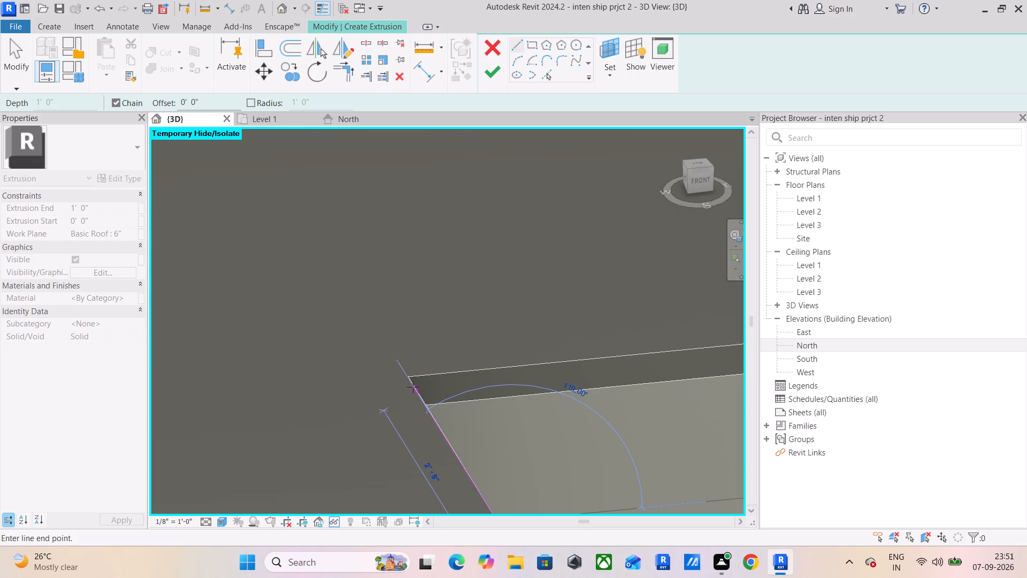
scroll(411, 379, up, 16)
scroll(408, 375, up, 5)
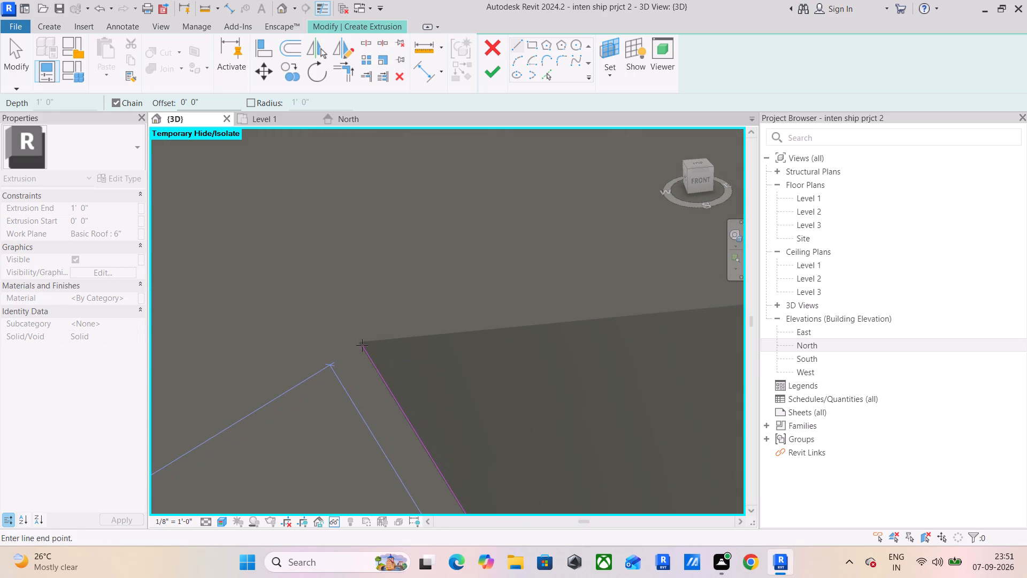
scroll(359, 344, up, 10)
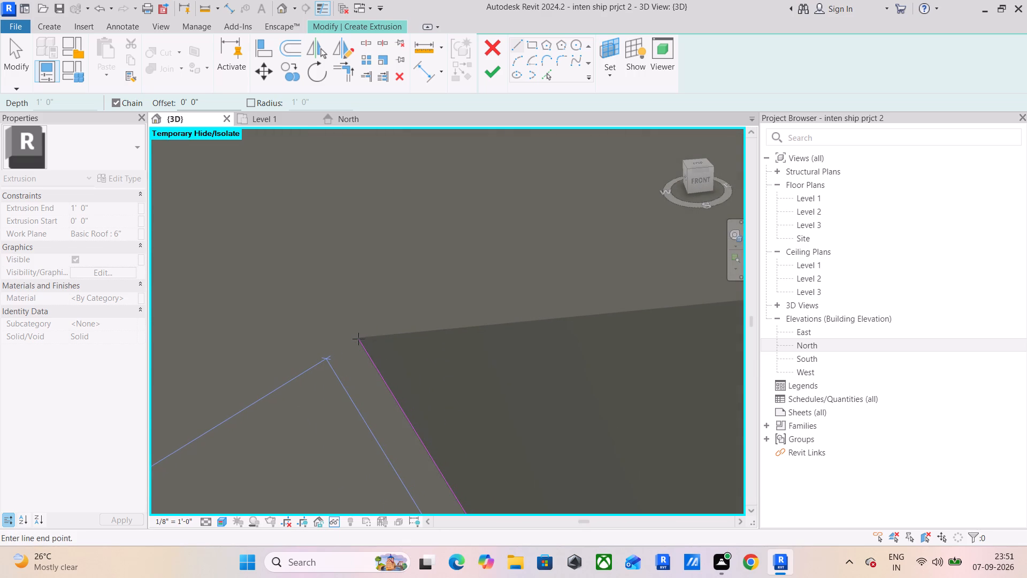
scroll(359, 341, down, 20)
scroll(369, 349, down, 6)
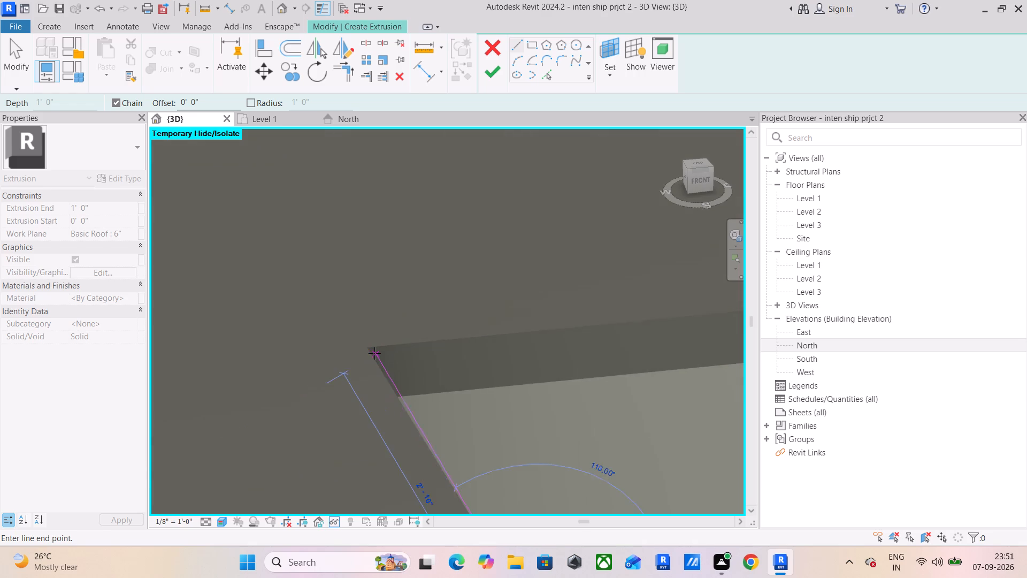
scroll(374, 353, down, 7)
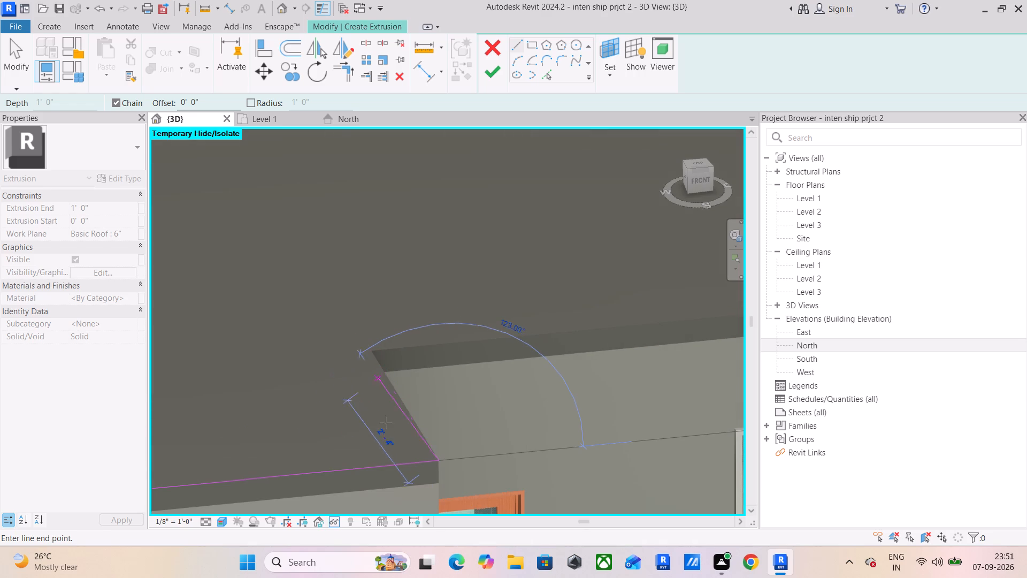
click(438, 479)
middle_drag(436, 479, 629, 264)
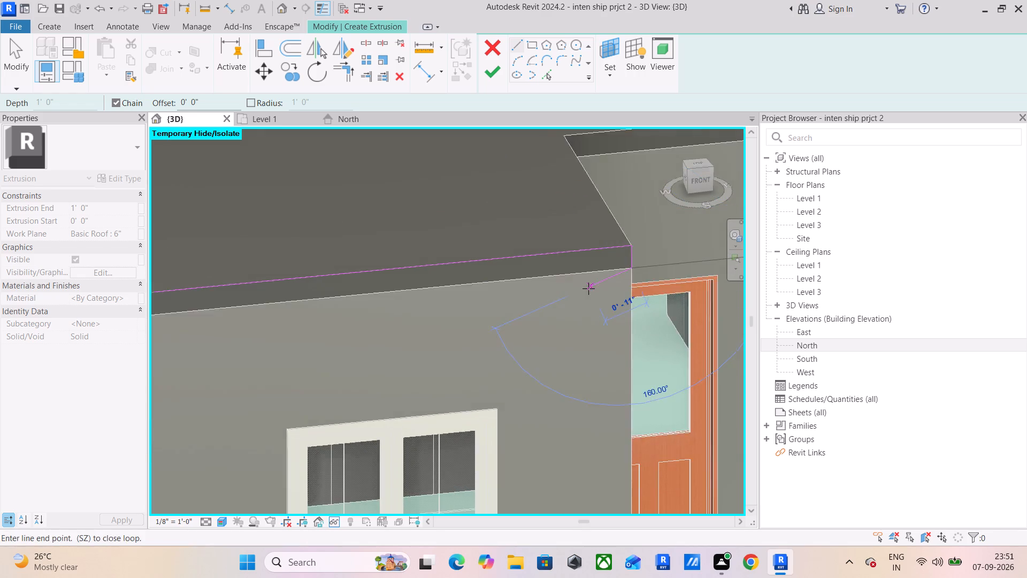
scroll(587, 291, down, 5)
scroll(272, 311, up, 4)
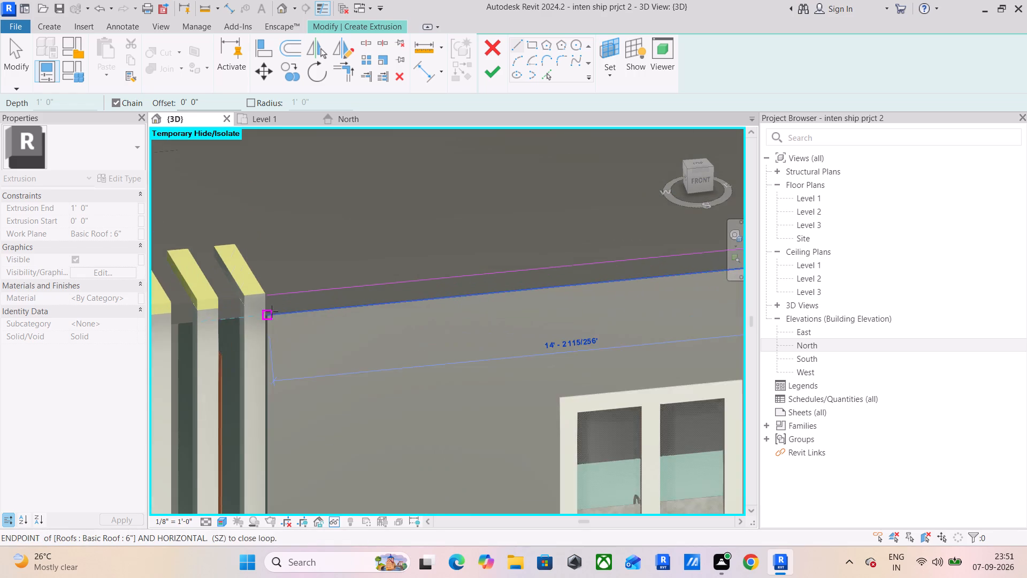
scroll(272, 311, up, 6)
click(263, 318)
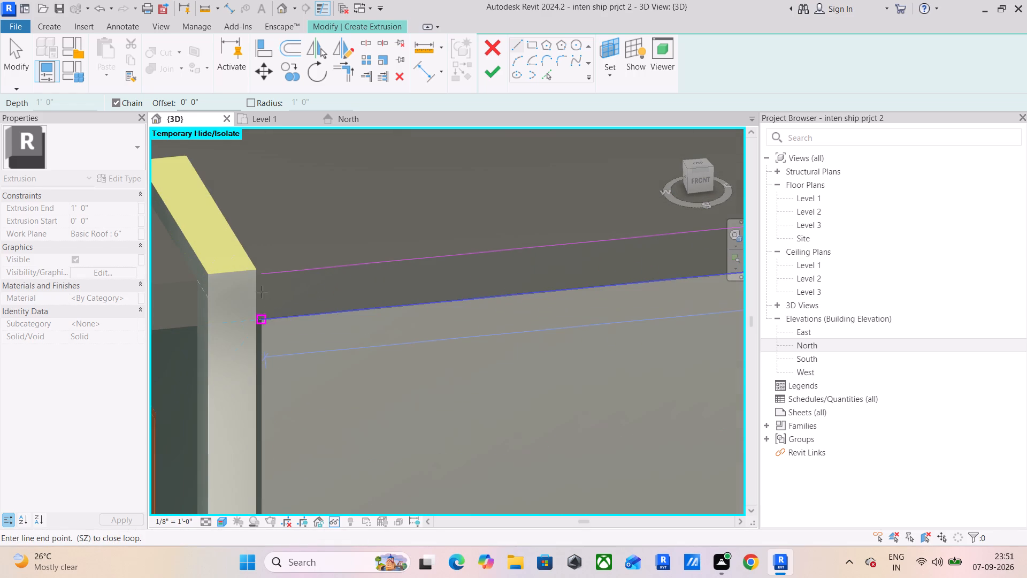
click(260, 277)
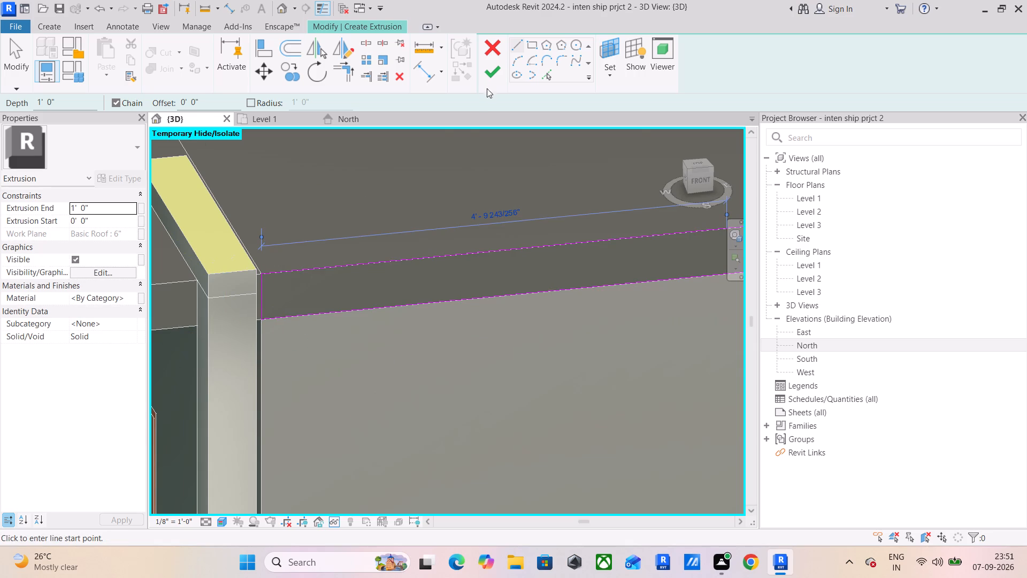
click(494, 69)
Stretch the roof-edge strip outward from the facade to a depth of about 1' 5".
scroll(450, 344, up, 1)
scroll(436, 338, down, 4)
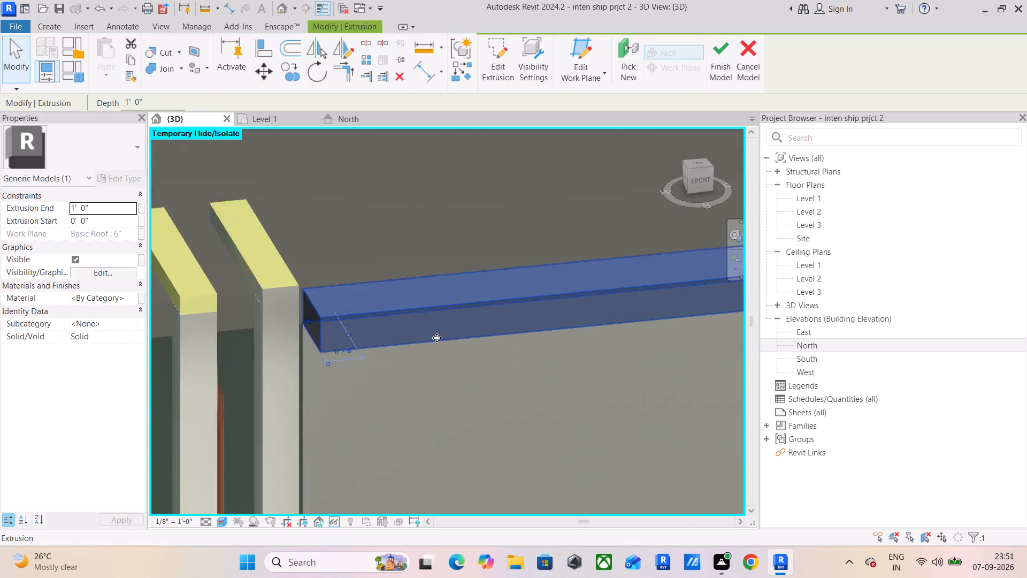
scroll(436, 338, down, 7)
middle_drag(527, 332, 463, 340)
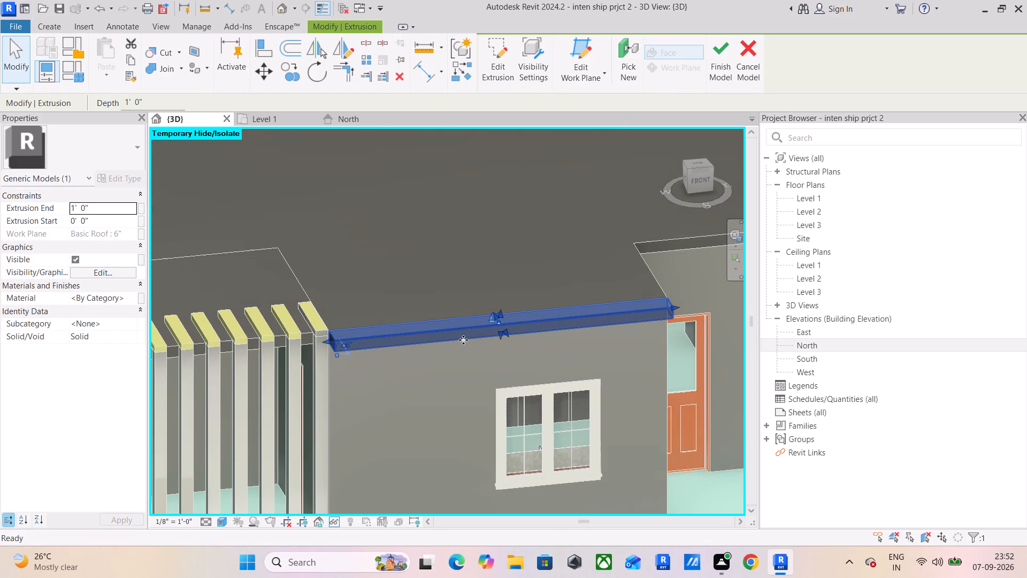
shift+middle_drag(463, 340, 328, 272)
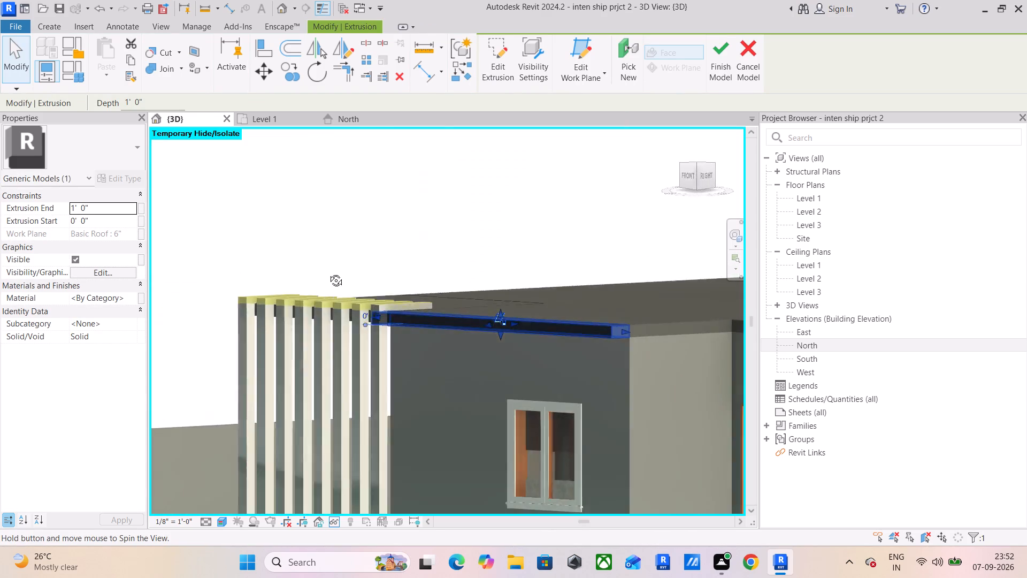
shift+middle_drag(328, 272, 252, 306)
scroll(495, 345, up, 4)
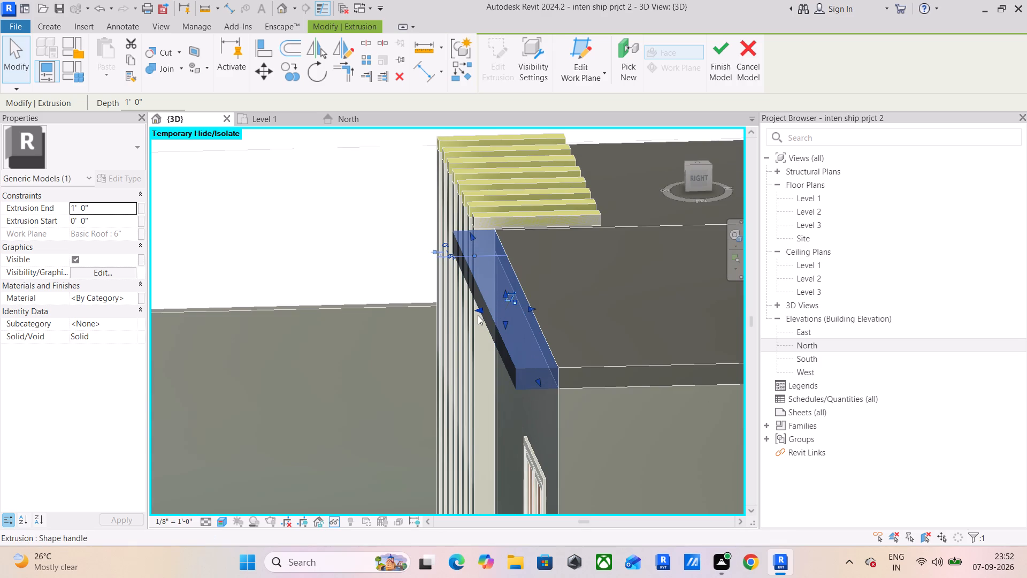
drag(477, 309, 465, 310)
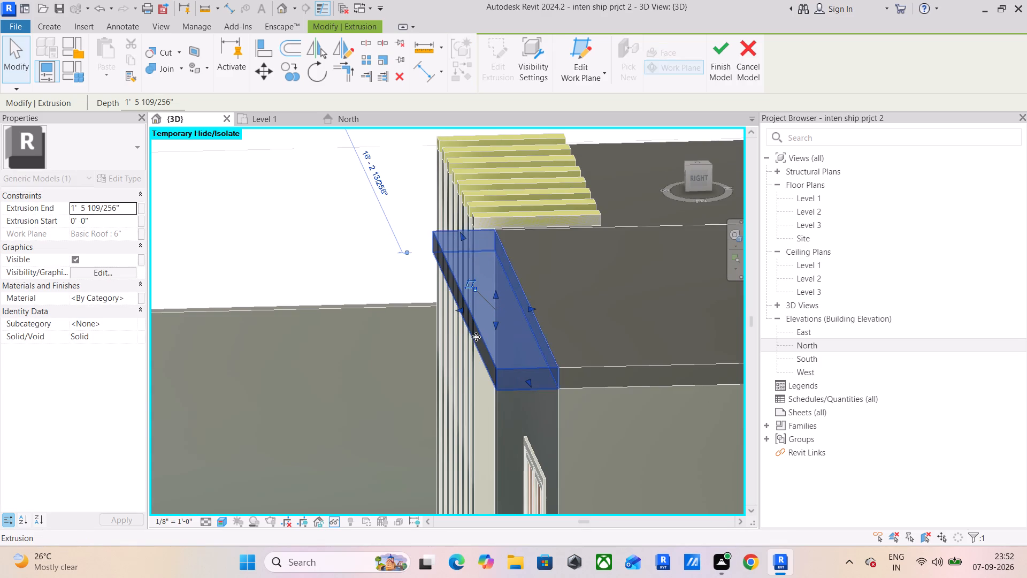
Lengthen the roof-edge strip at its door-side end so it projects past the kitchen wall corner.
shift+middle_drag(464, 375, 403, 361)
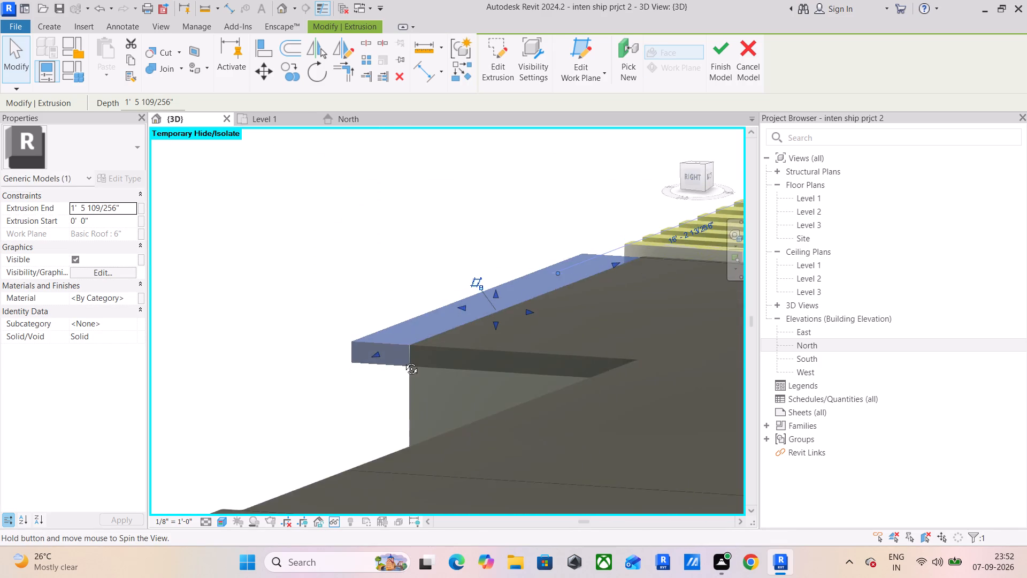
shift+middle_drag(403, 361, 605, 367)
scroll(604, 364, down, 3)
middle_drag(604, 363, 500, 363)
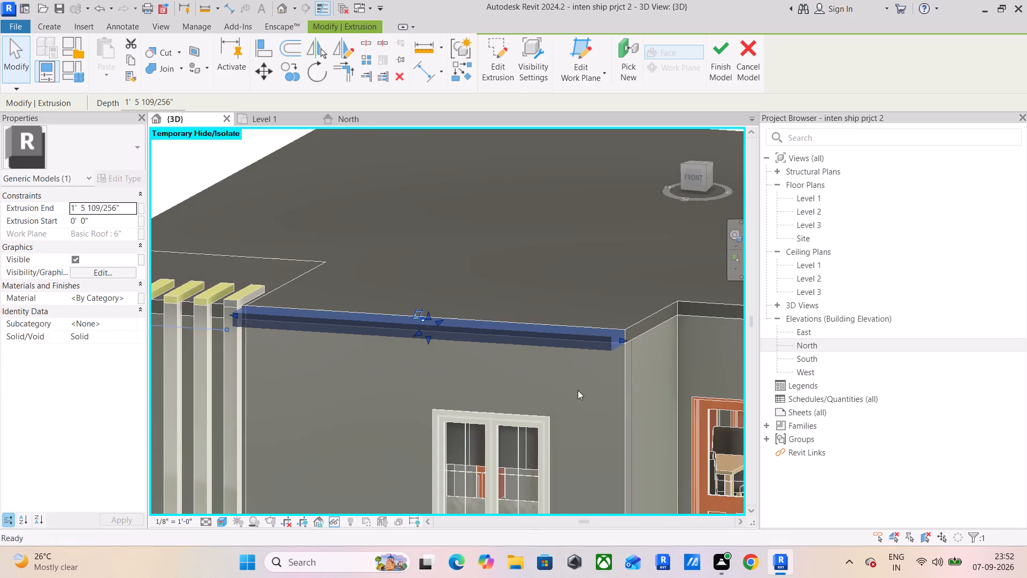
shift+middle_drag(680, 396, 713, 421)
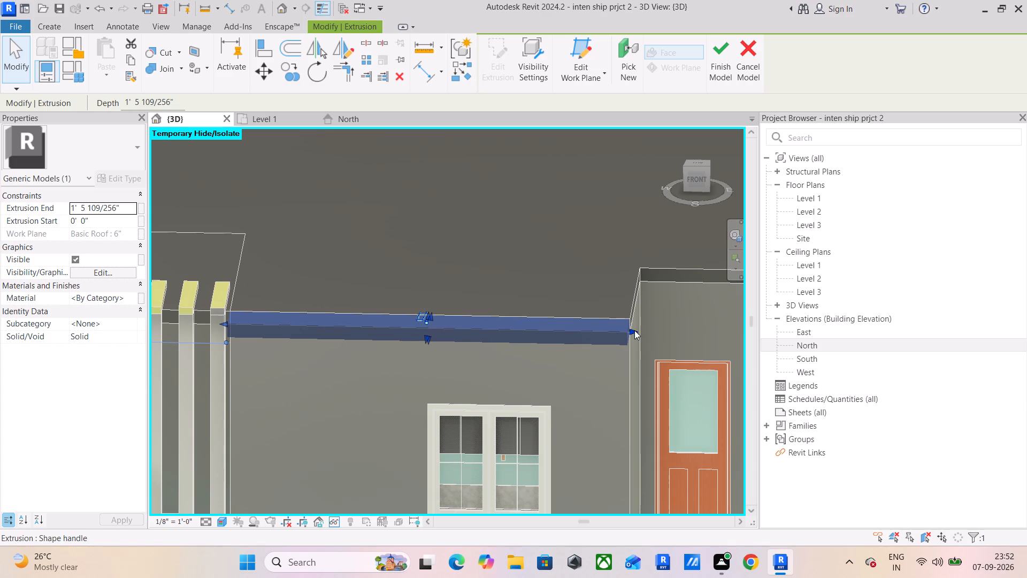
drag(632, 330, 651, 330)
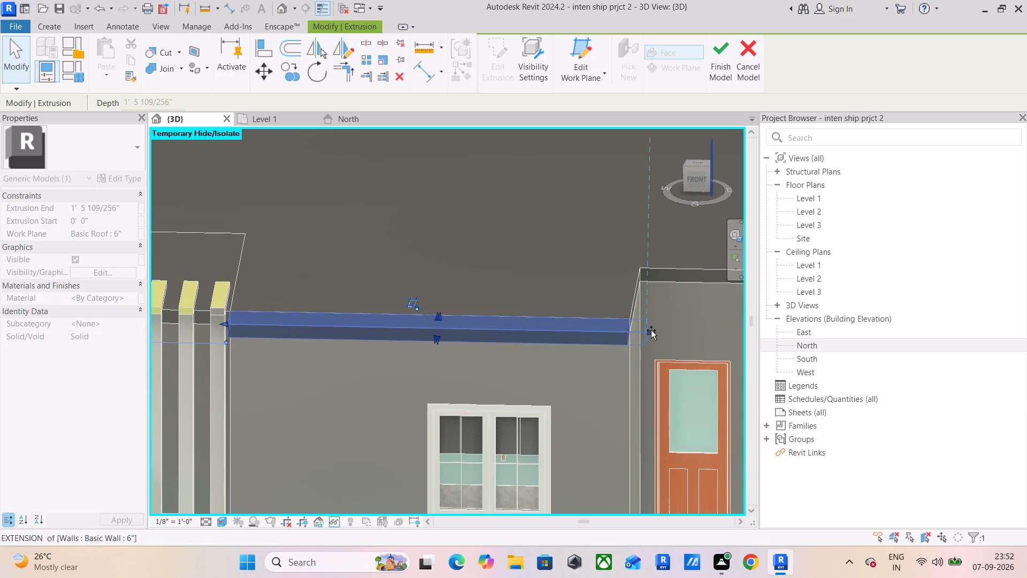
drag(651, 330, 678, 331)
scroll(691, 351, down, 3)
shift+middle_drag(704, 340, 560, 359)
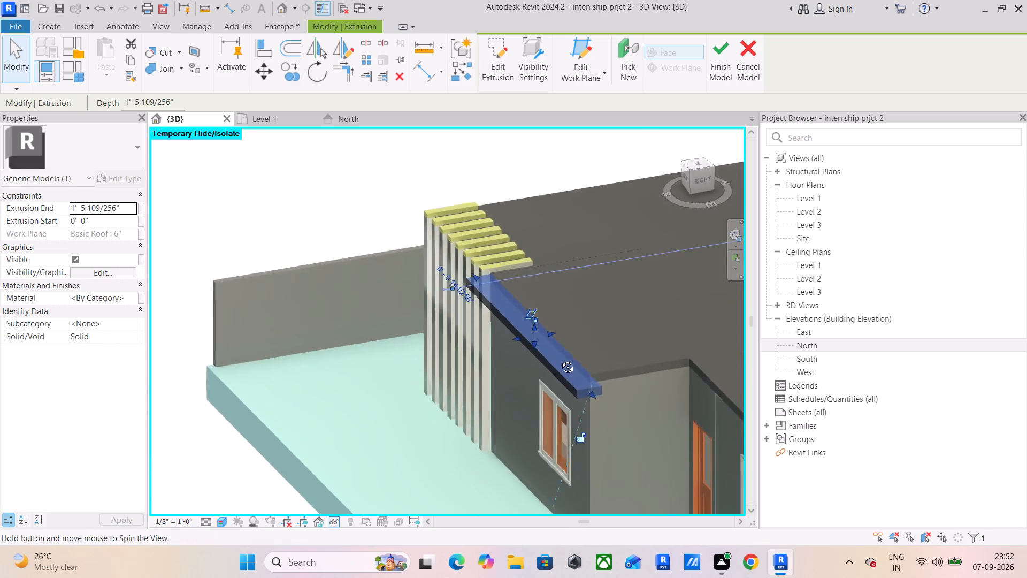
shift+middle_drag(560, 359, 521, 354)
click(411, 409)
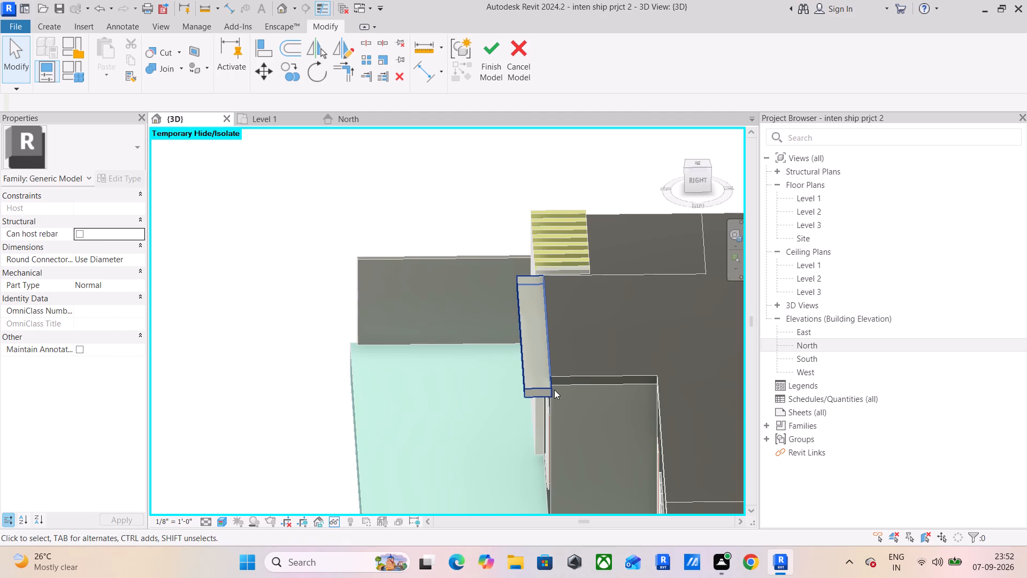
On the back face of the roof-edge strip's projecting end, sketch a strip-high rectangle about 1' 8" long and extrude it 1' deep.
scroll(554, 390, up, 5)
shift+middle_drag(583, 355, 480, 305)
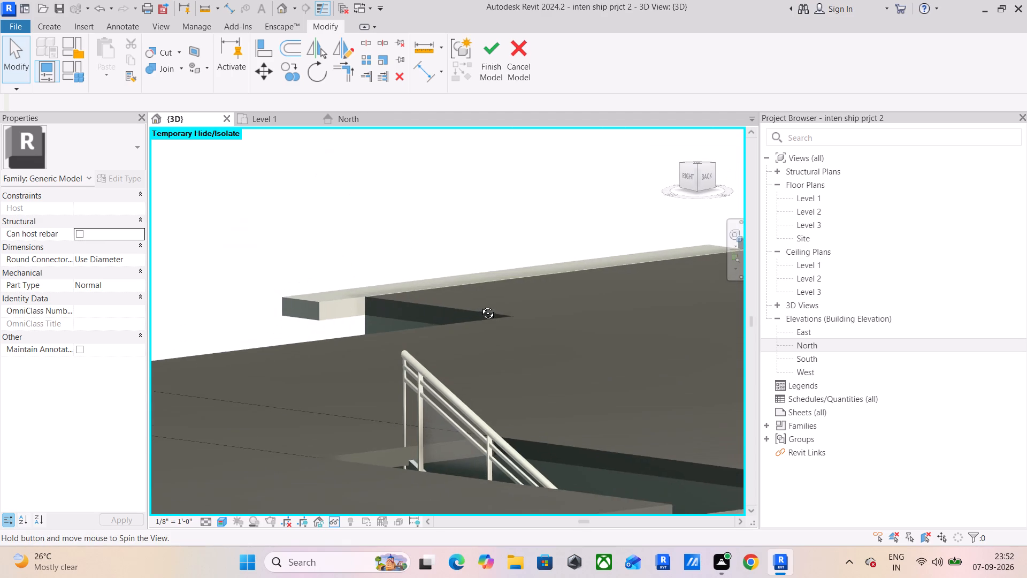
shift+middle_drag(480, 305, 480, 306)
click(46, 25)
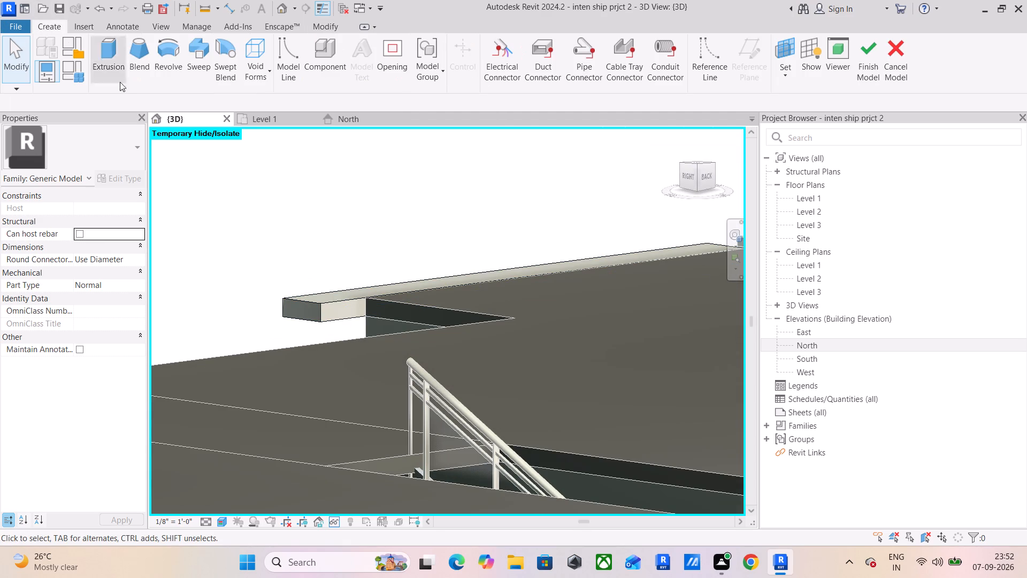
click(787, 67)
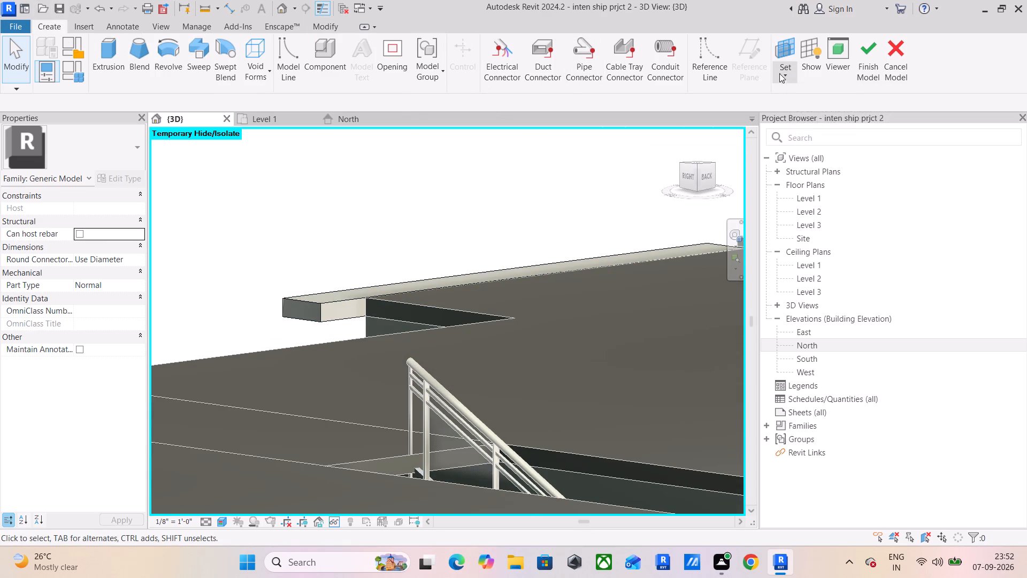
click(815, 125)
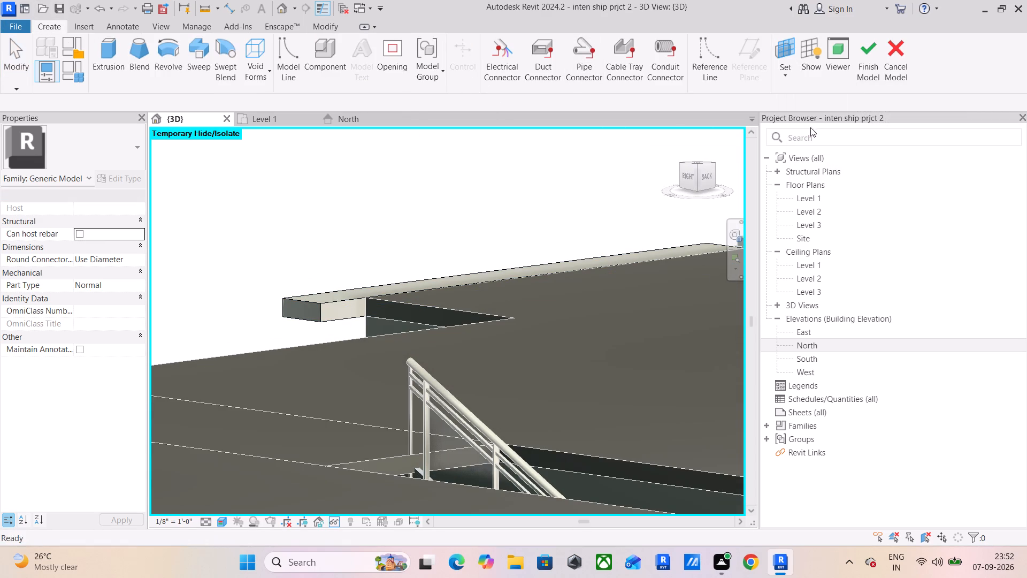
click(326, 306)
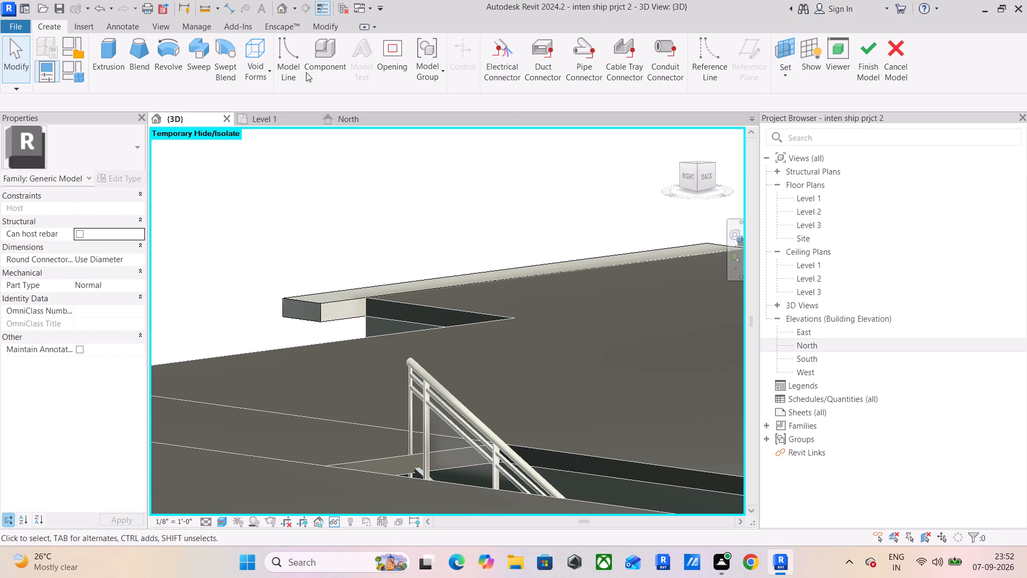
click(108, 62)
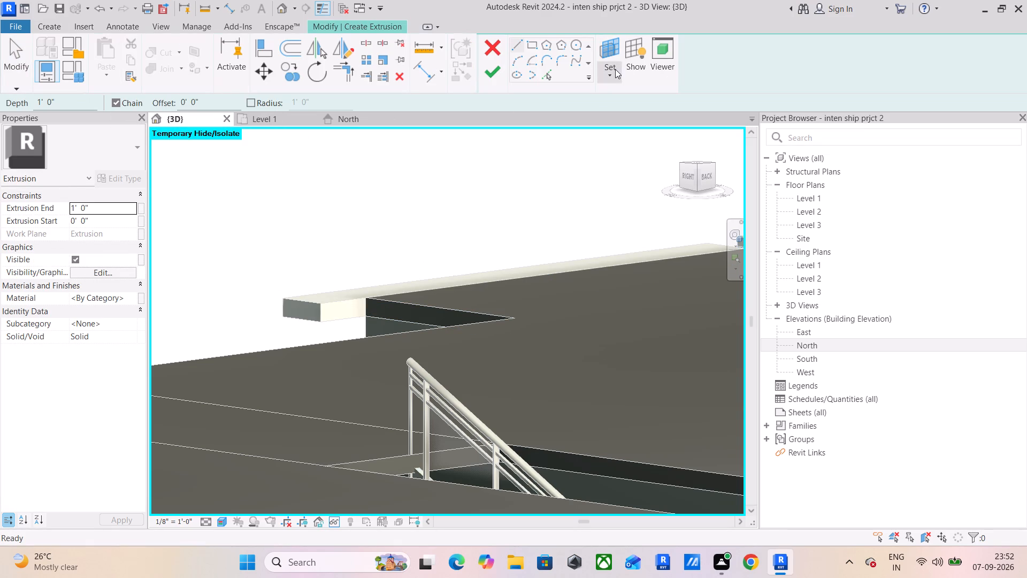
click(615, 69)
click(632, 108)
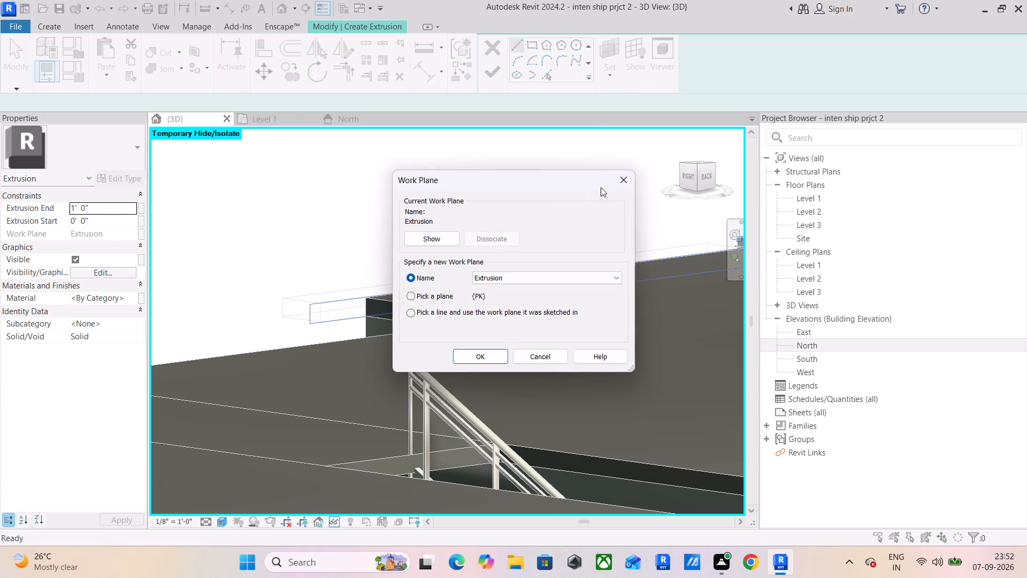
click(623, 178)
click(598, 73)
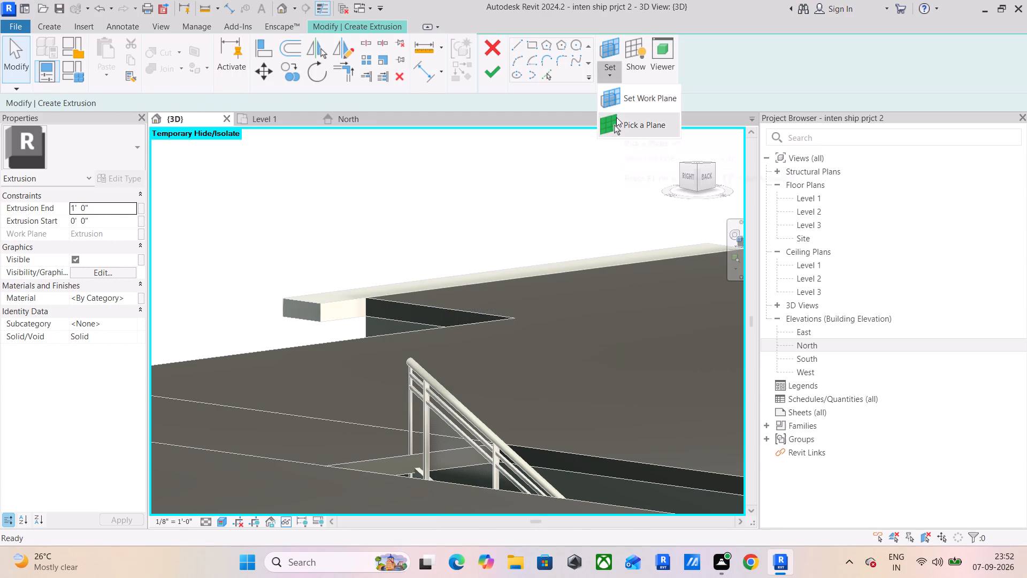
click(616, 117)
click(327, 306)
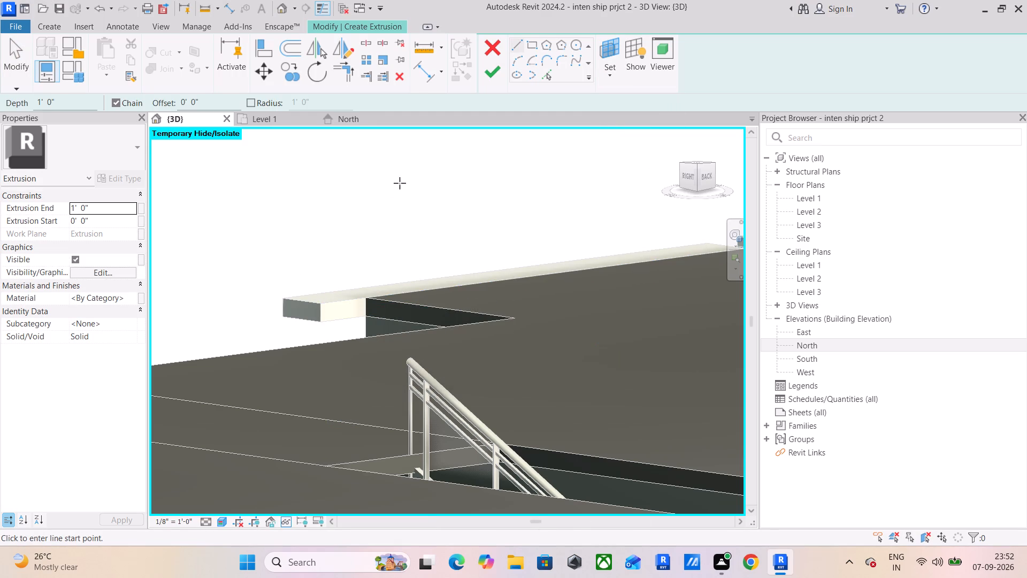
click(520, 39)
click(321, 305)
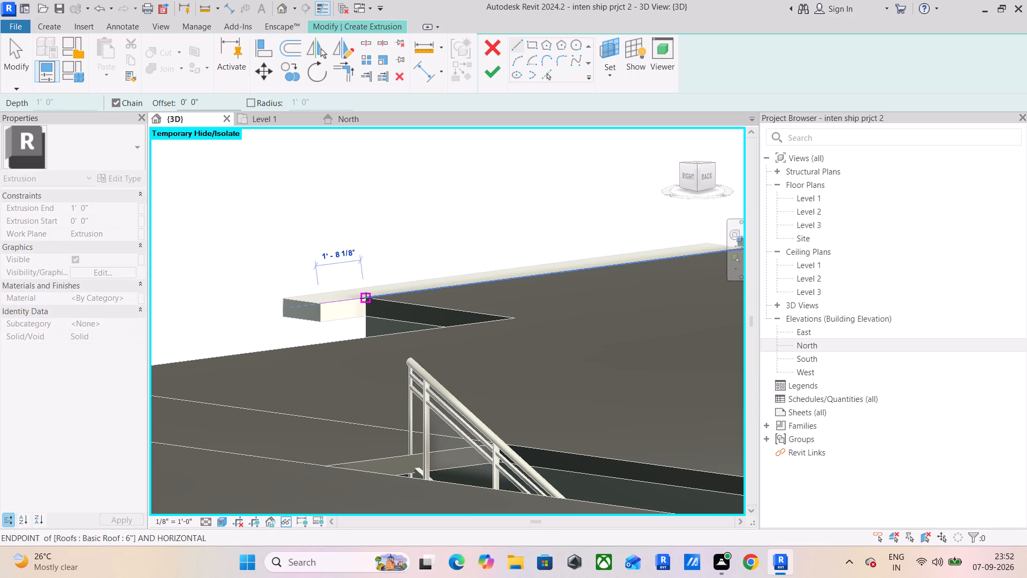
click(366, 298)
click(367, 315)
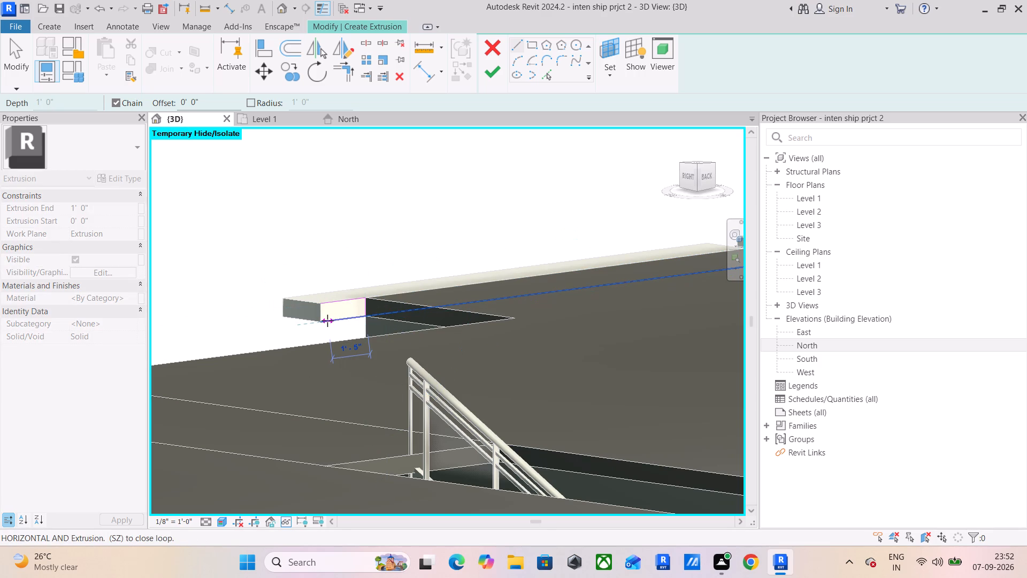
click(322, 321)
click(317, 303)
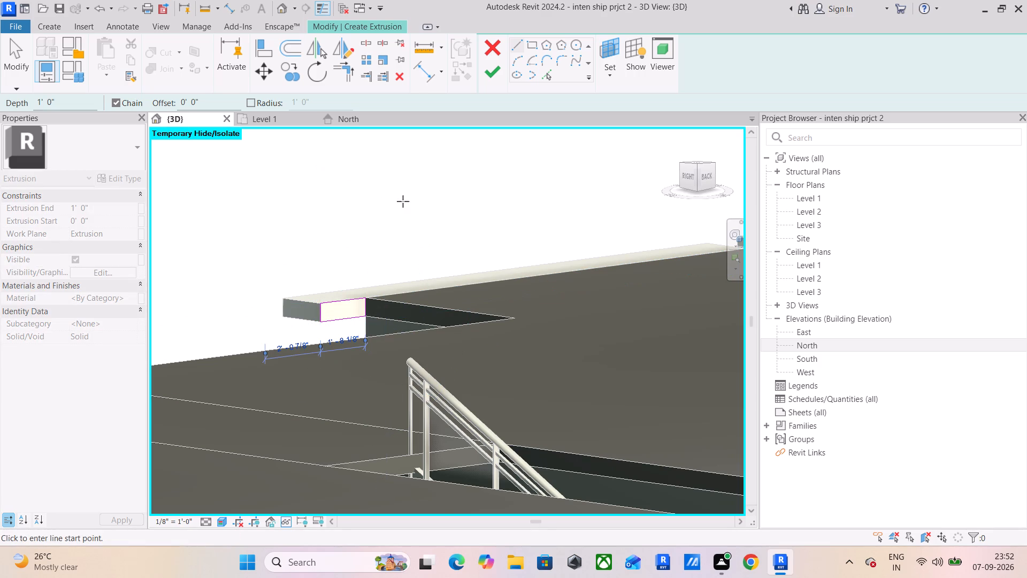
click(493, 69)
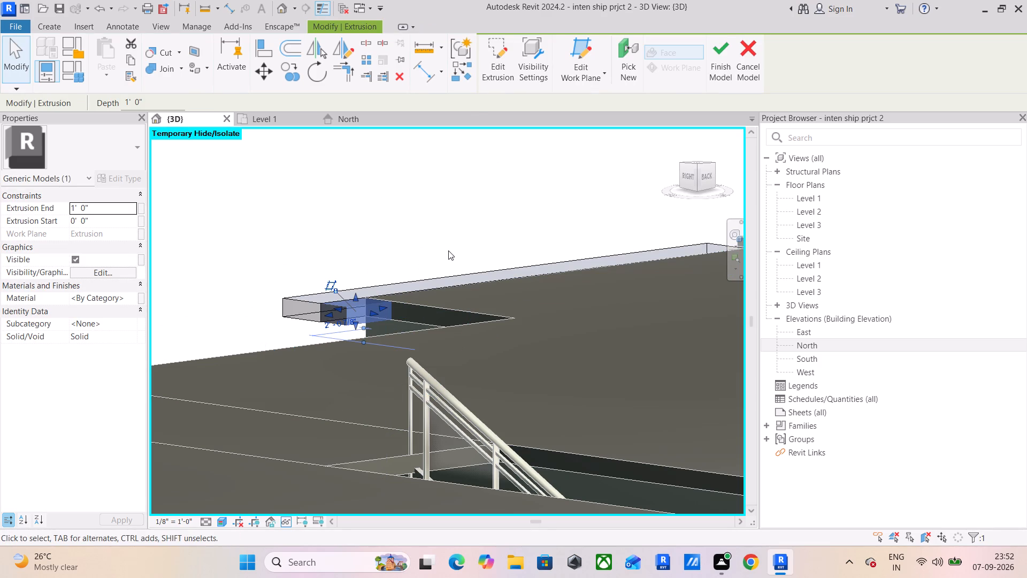
Stretch the new return strip along the kitchen side wall to the recessed door wall, 5' 9" deep, and finish the in-place model.
scroll(407, 281, down, 5)
shift+middle_drag(407, 282, 571, 352)
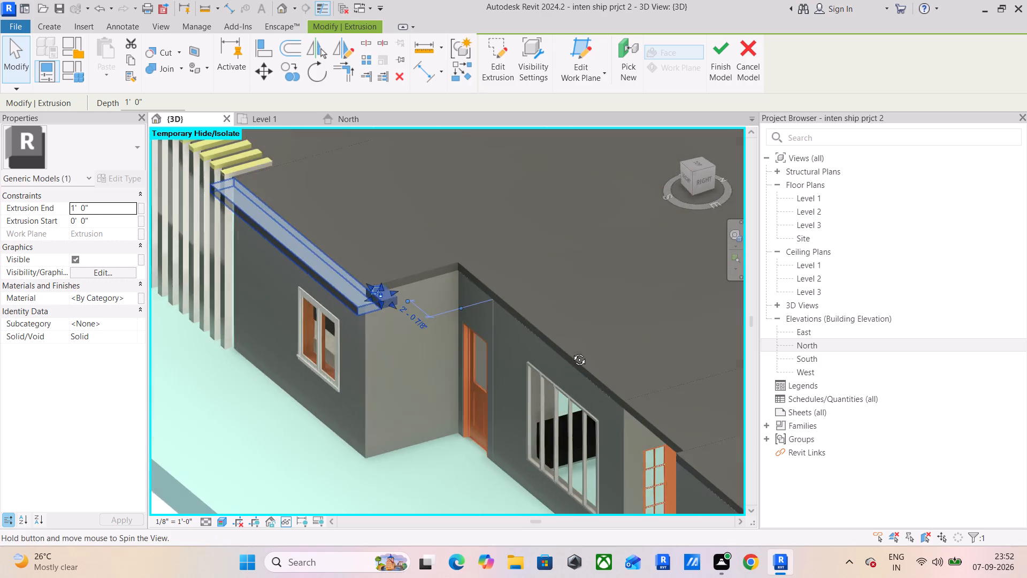
shift+middle_drag(571, 352, 506, 343)
scroll(387, 298, up, 4)
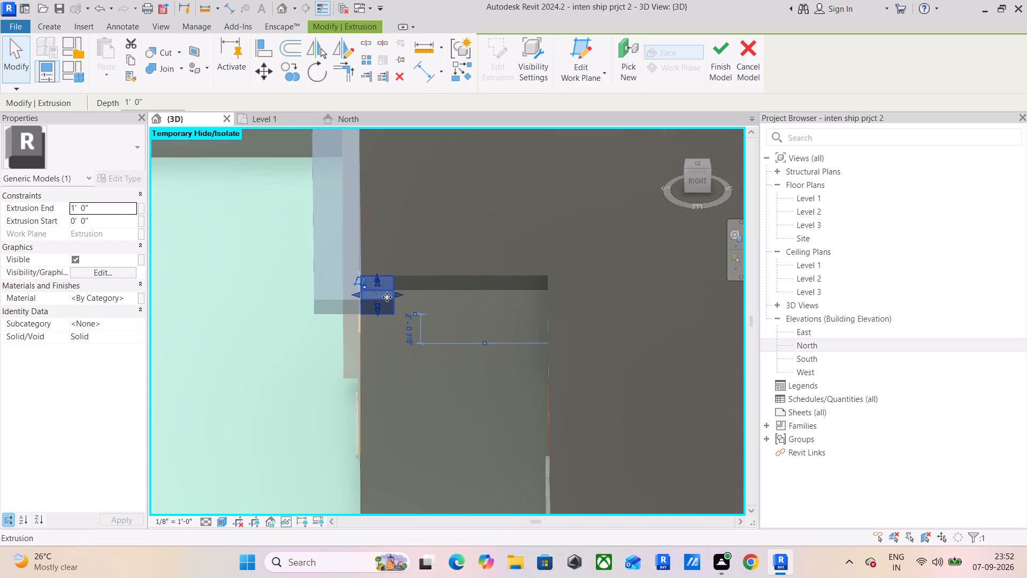
drag(396, 295, 482, 292)
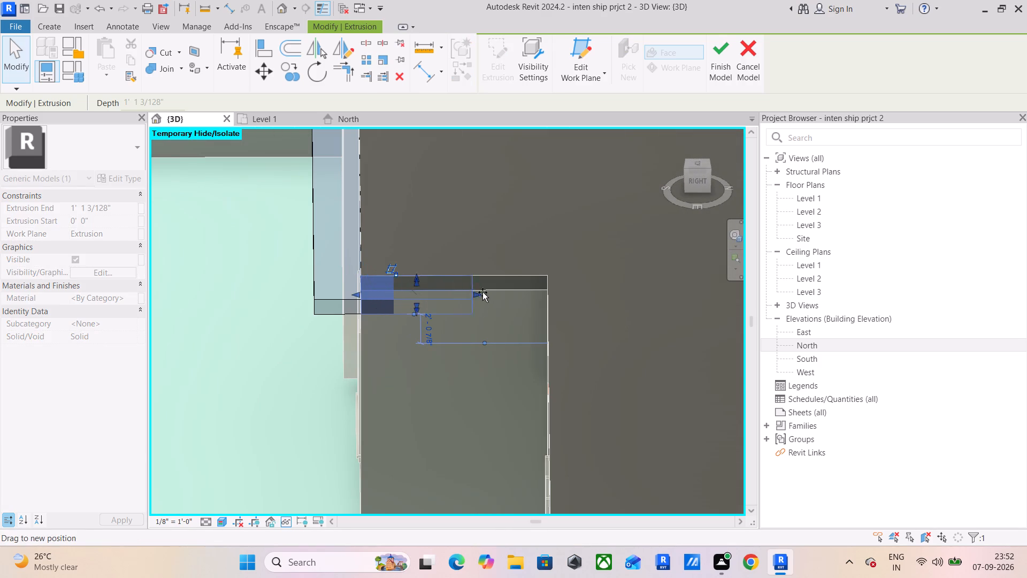
drag(482, 292, 546, 292)
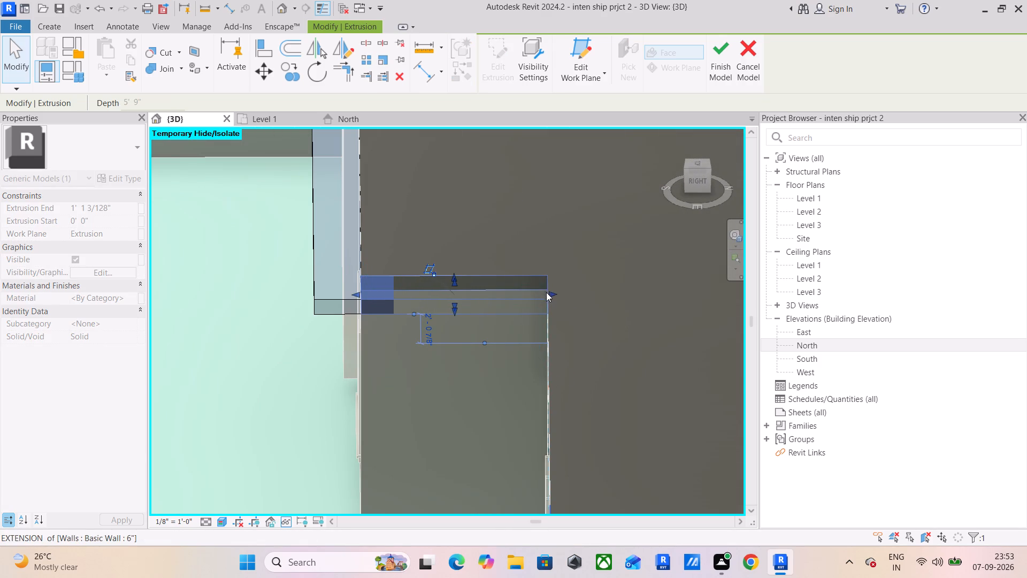
click(726, 45)
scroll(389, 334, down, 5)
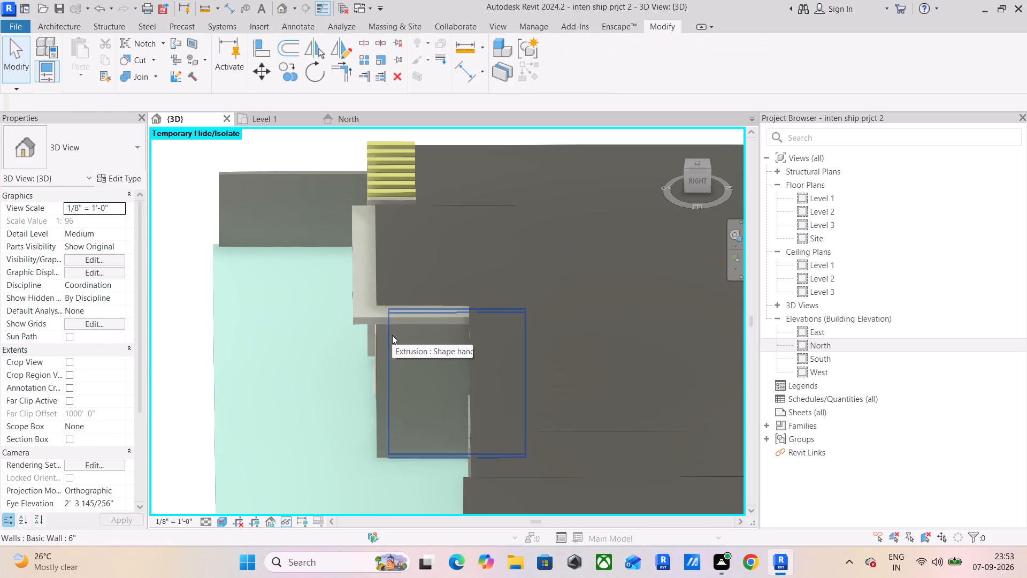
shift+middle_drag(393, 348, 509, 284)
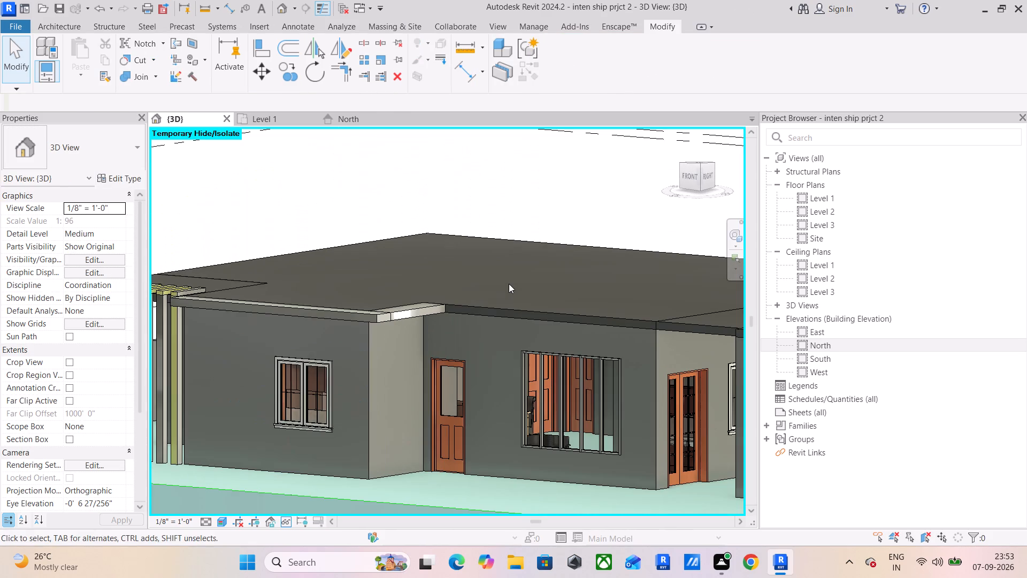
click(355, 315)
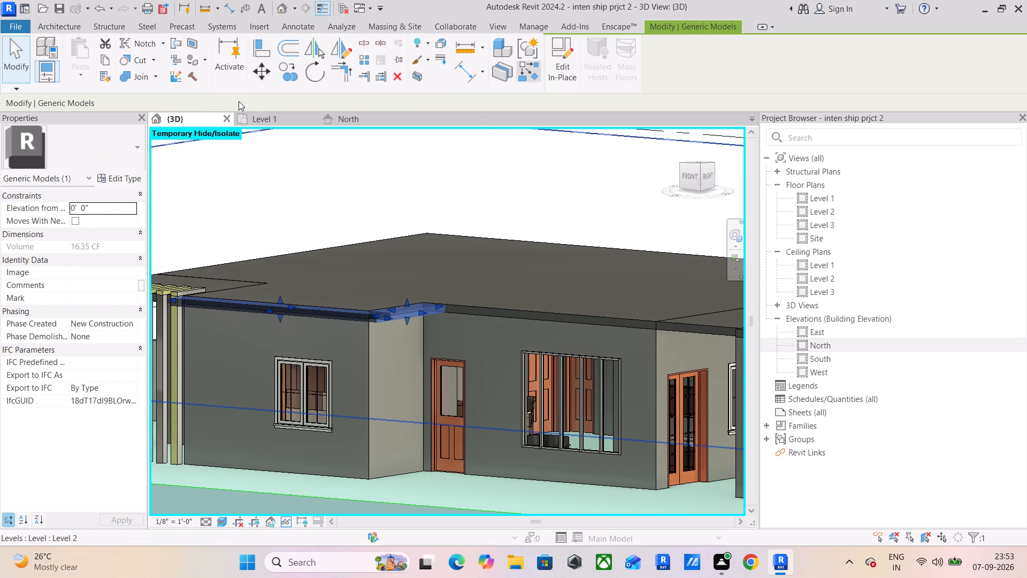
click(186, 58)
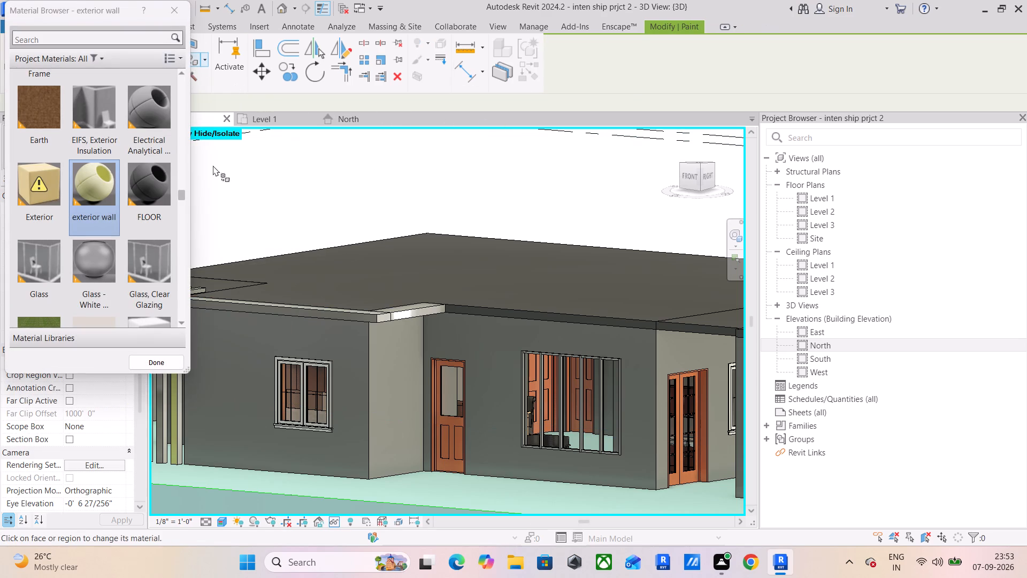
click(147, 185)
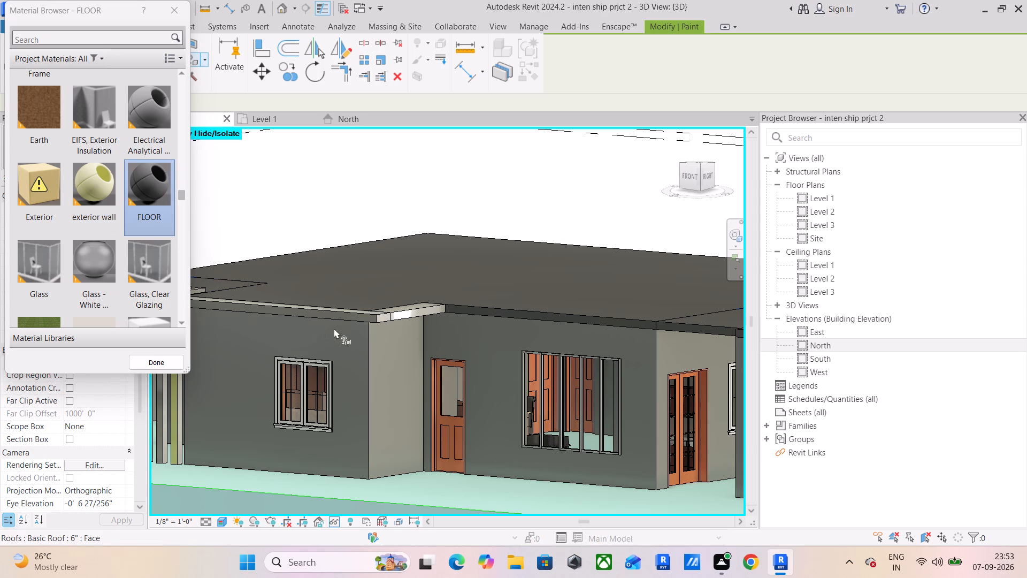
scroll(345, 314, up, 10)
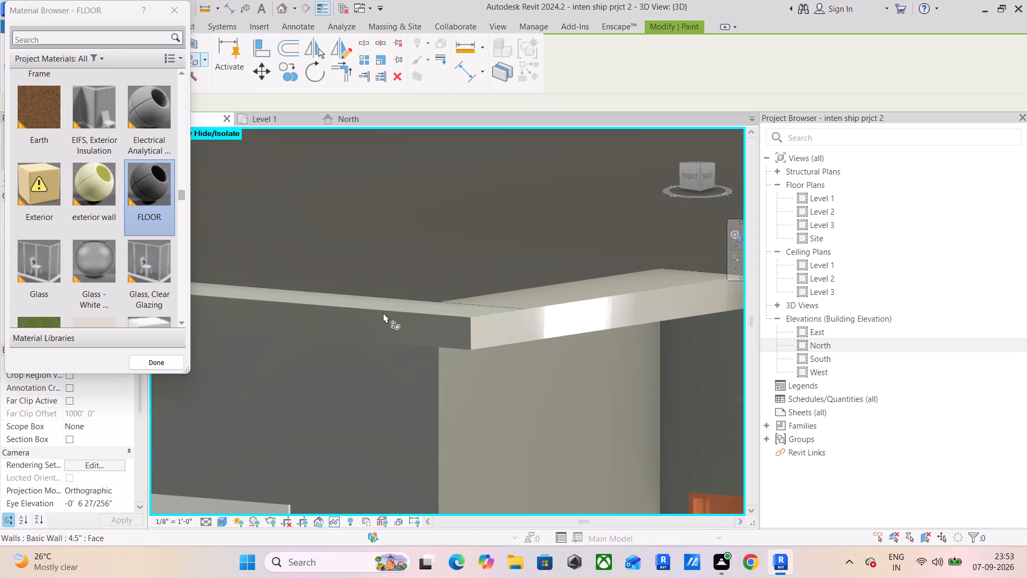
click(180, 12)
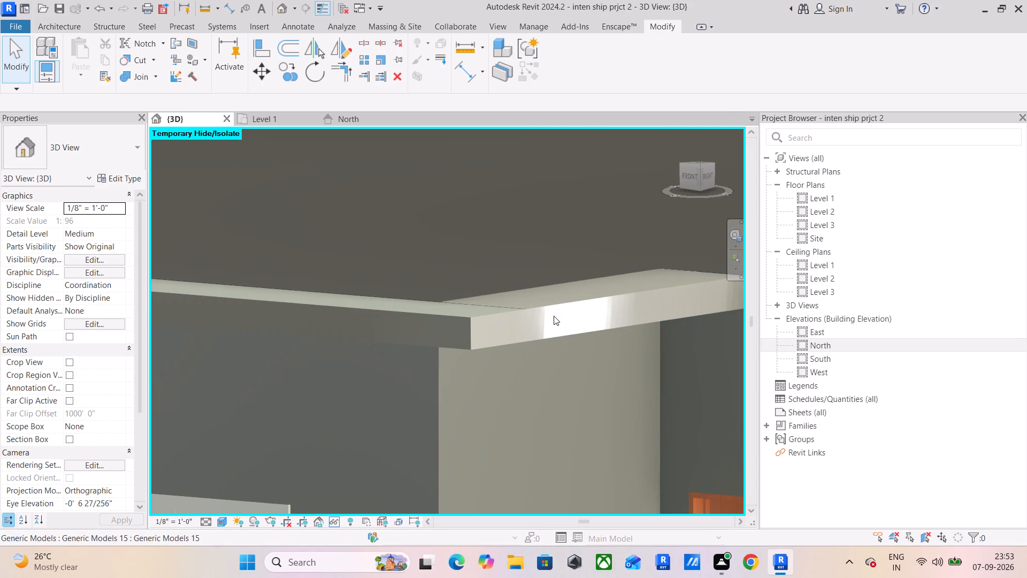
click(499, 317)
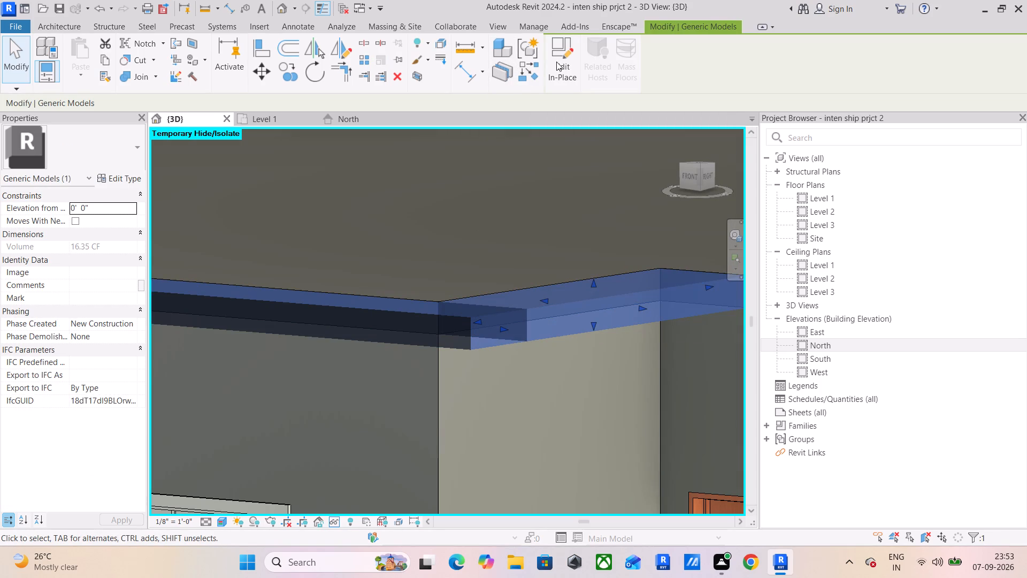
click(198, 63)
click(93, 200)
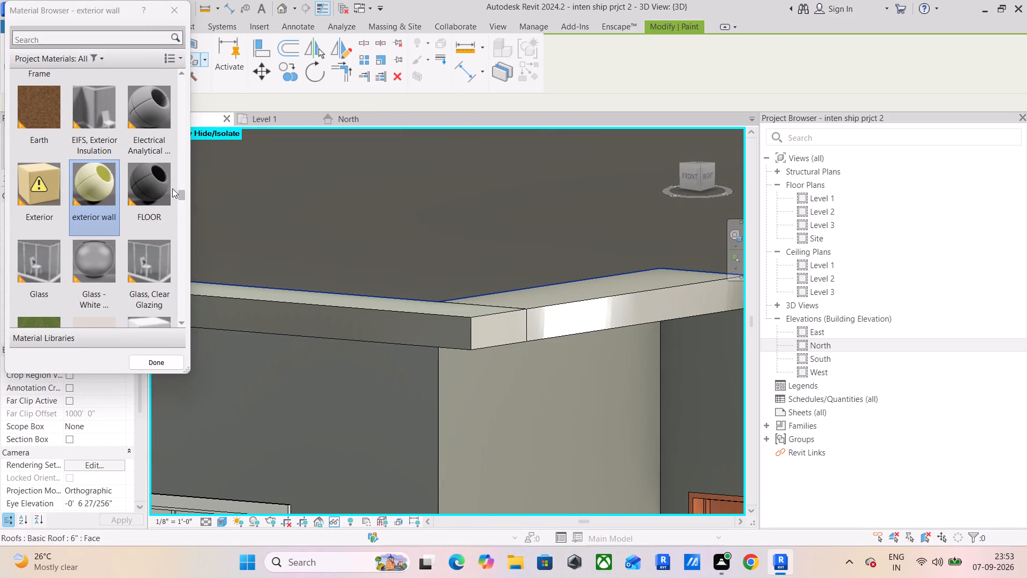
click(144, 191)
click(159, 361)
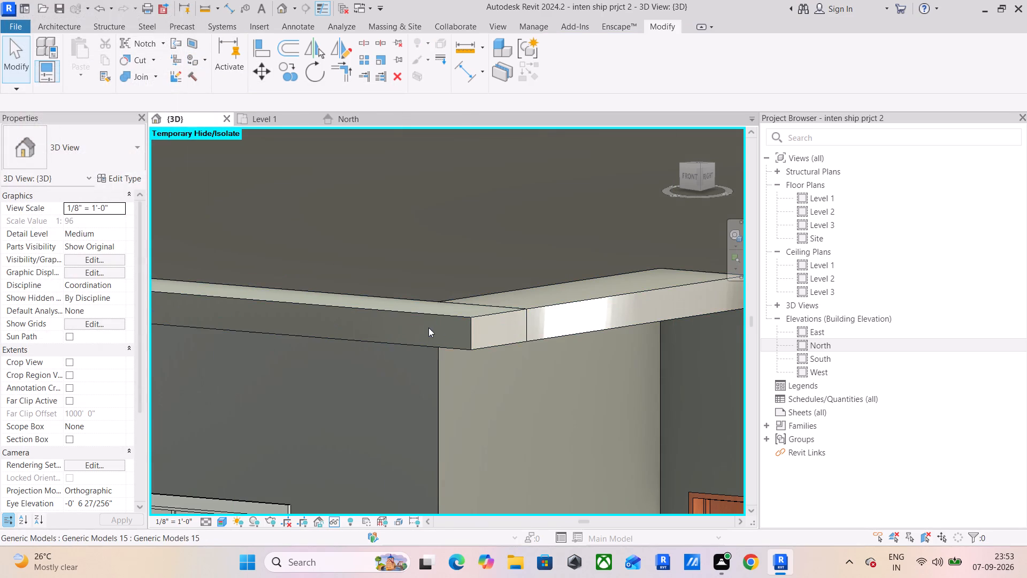
Open the roof-edge strip around the kitchen corner for in-place editing and activate Paint.
click(438, 316)
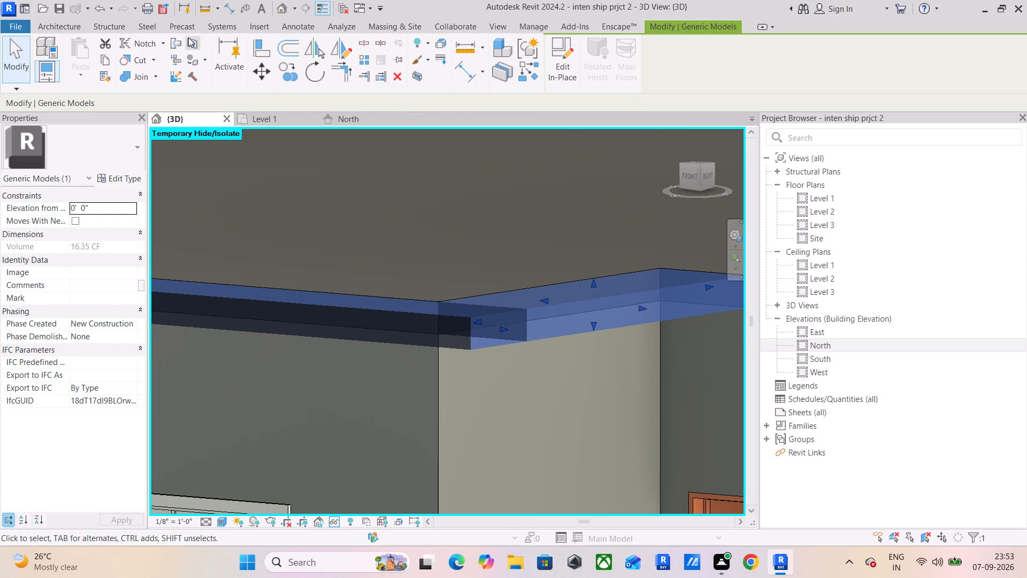
click(558, 64)
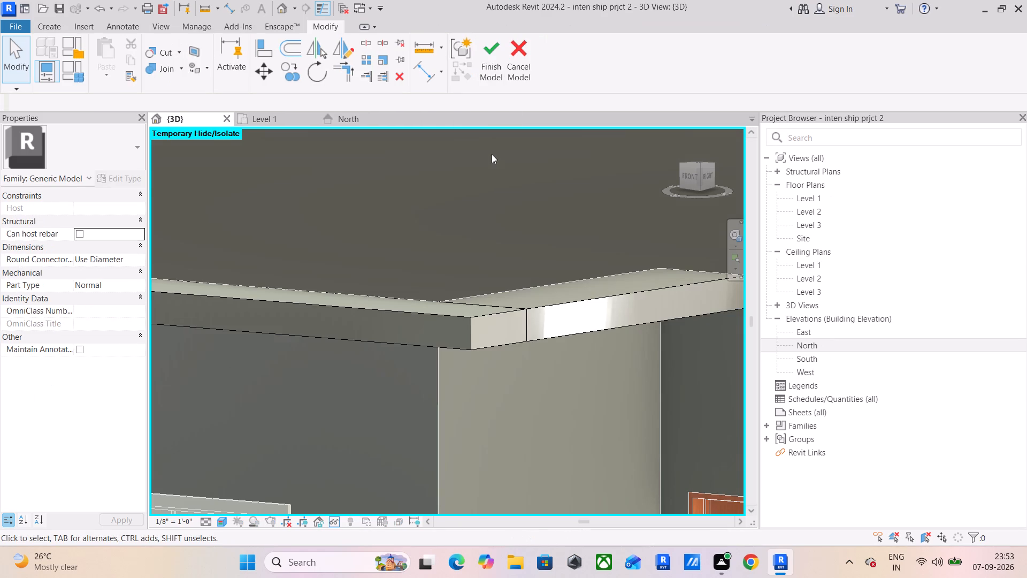
click(194, 68)
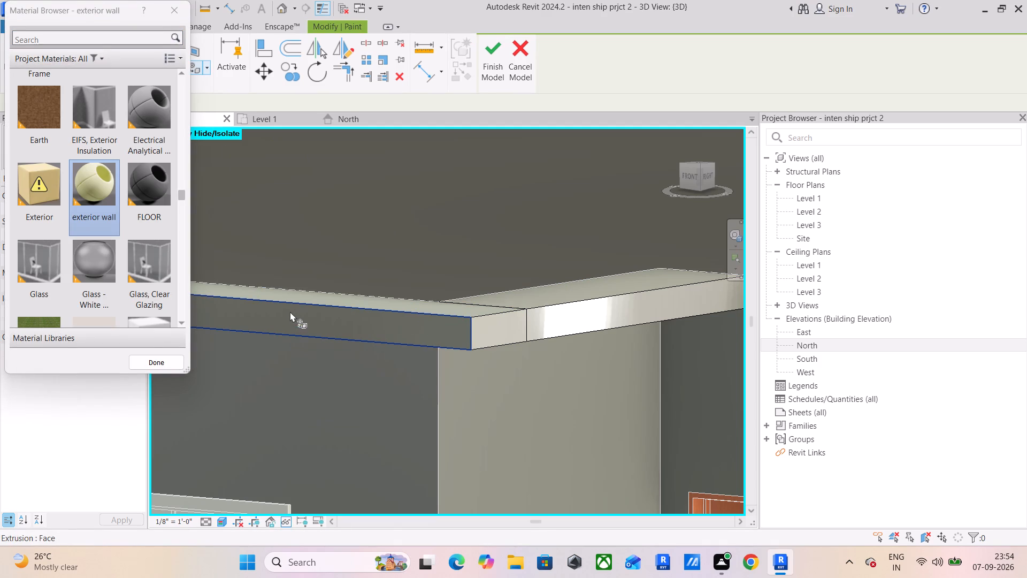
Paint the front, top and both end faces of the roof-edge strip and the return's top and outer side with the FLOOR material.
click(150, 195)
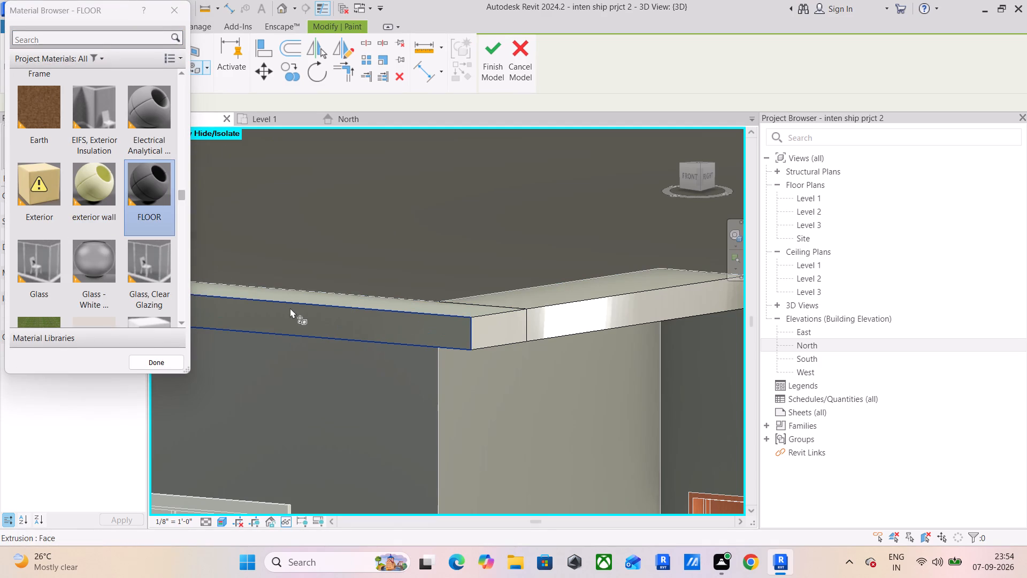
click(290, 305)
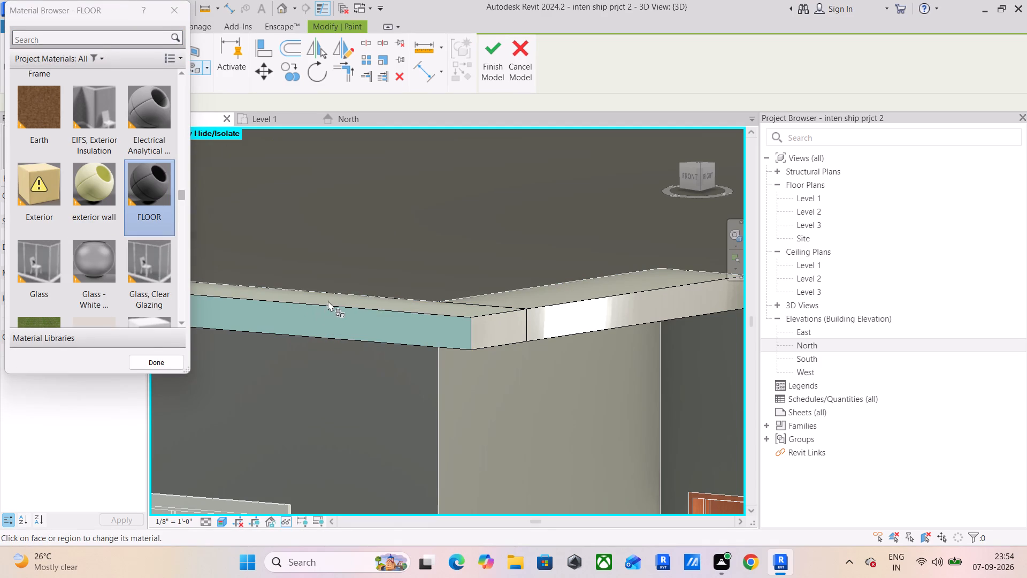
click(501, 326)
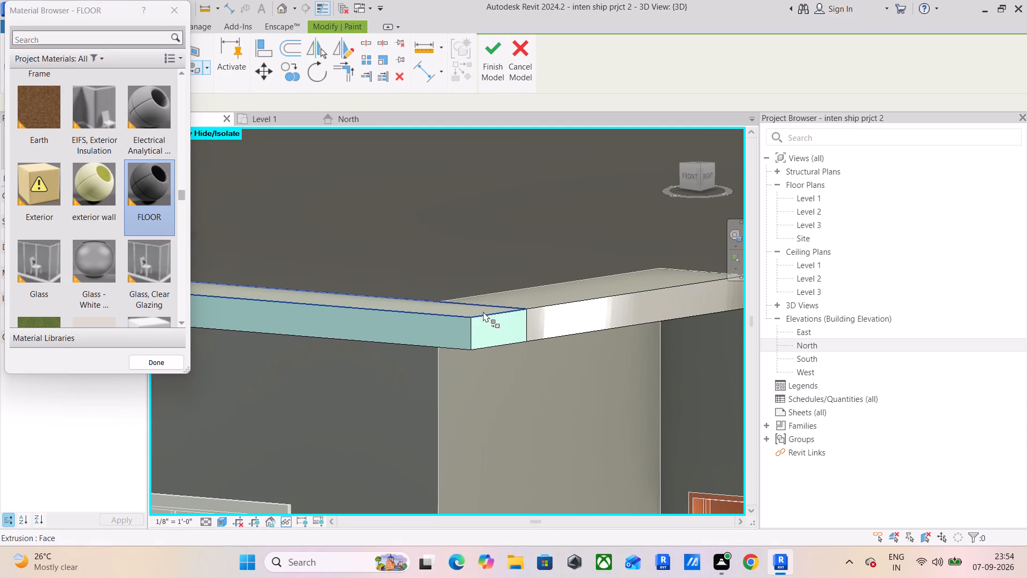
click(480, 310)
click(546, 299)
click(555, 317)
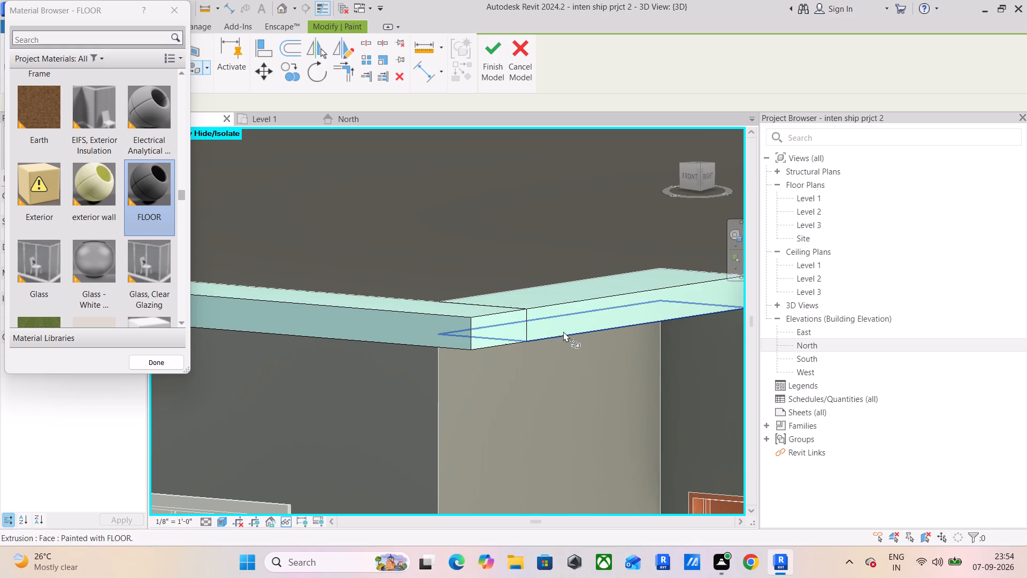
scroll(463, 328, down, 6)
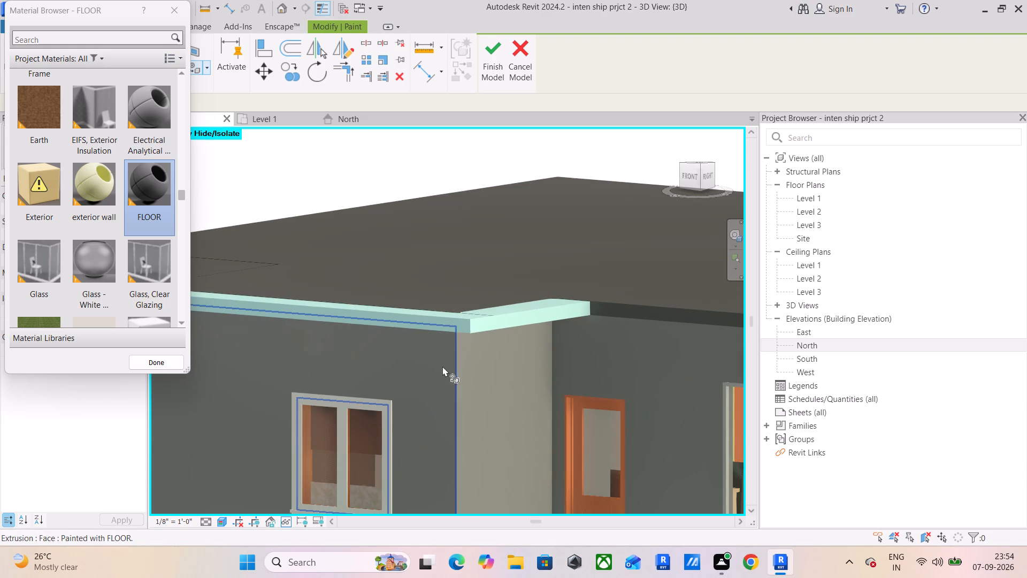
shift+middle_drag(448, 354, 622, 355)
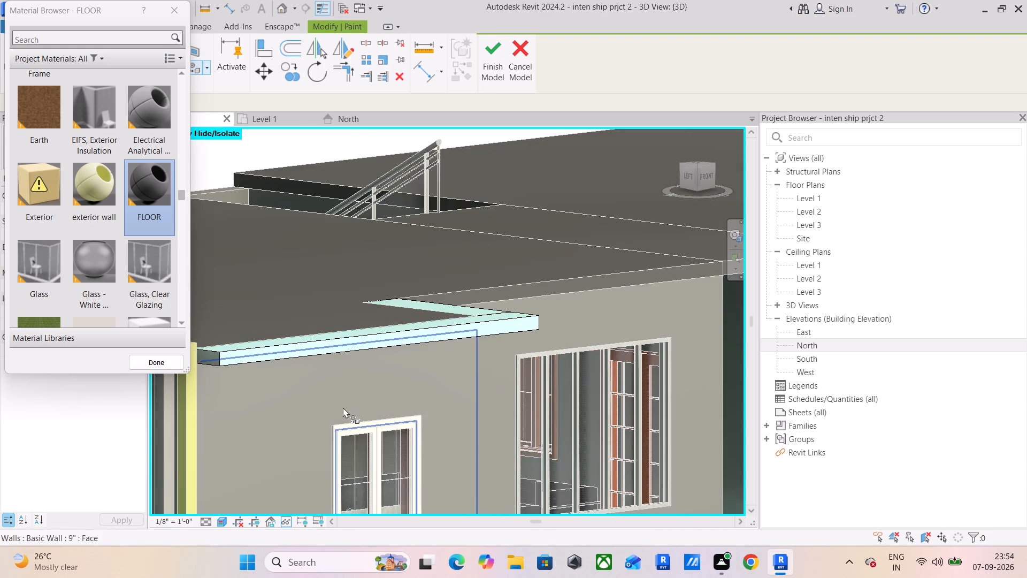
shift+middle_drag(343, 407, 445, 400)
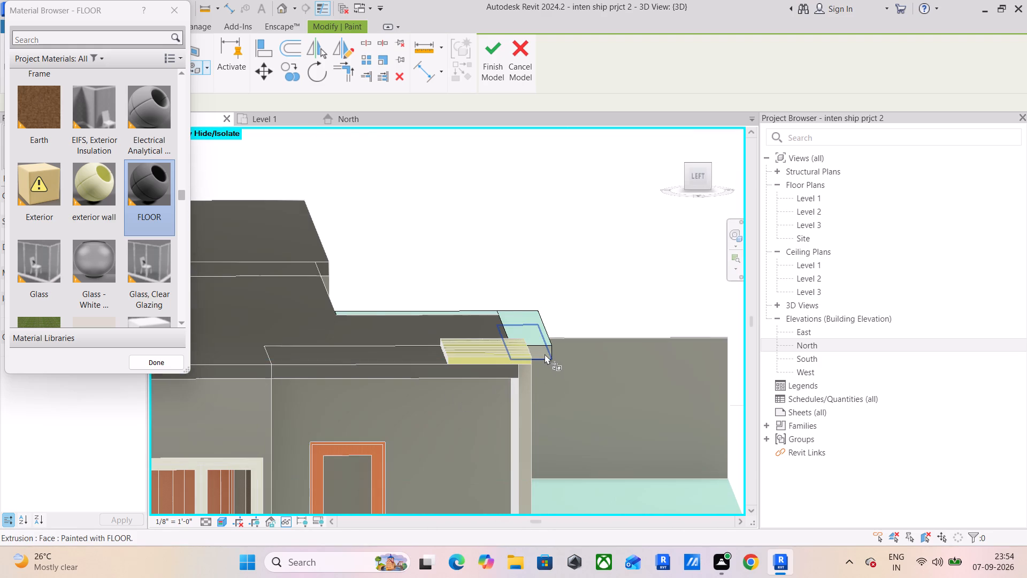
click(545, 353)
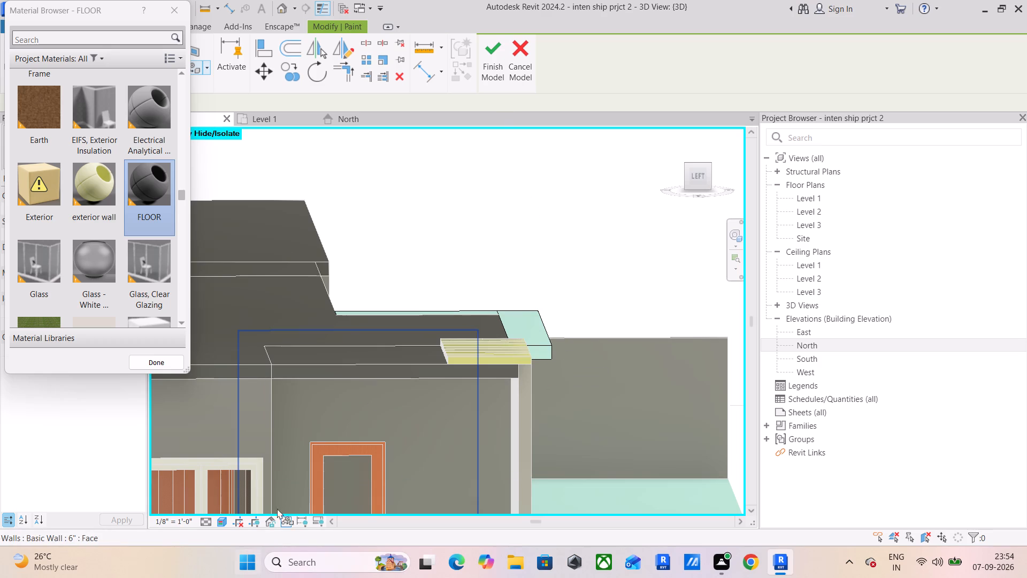
Pick the material named wall and paint the strip's front face and the return's top face with it.
shift+middle_drag(593, 393, 569, 412)
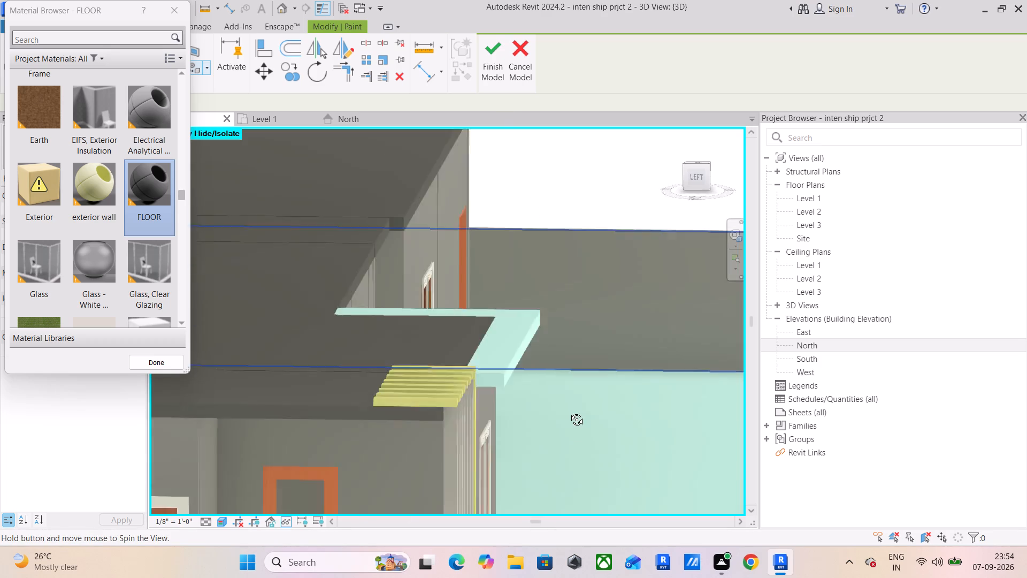
shift+middle_drag(569, 412, 434, 413)
scroll(427, 406, down, 3)
shift+middle_drag(480, 382, 434, 387)
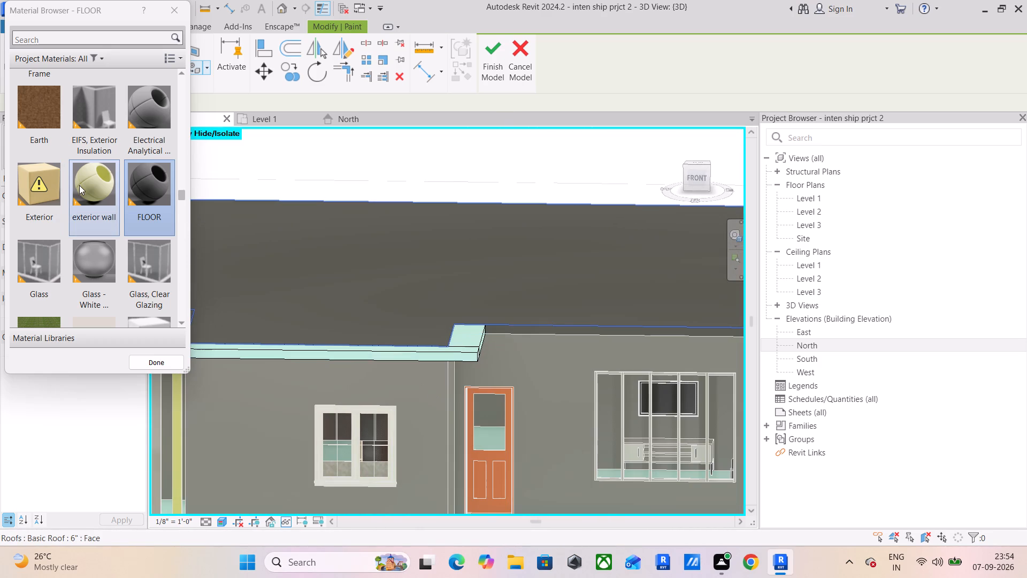
scroll(127, 271, down, 2)
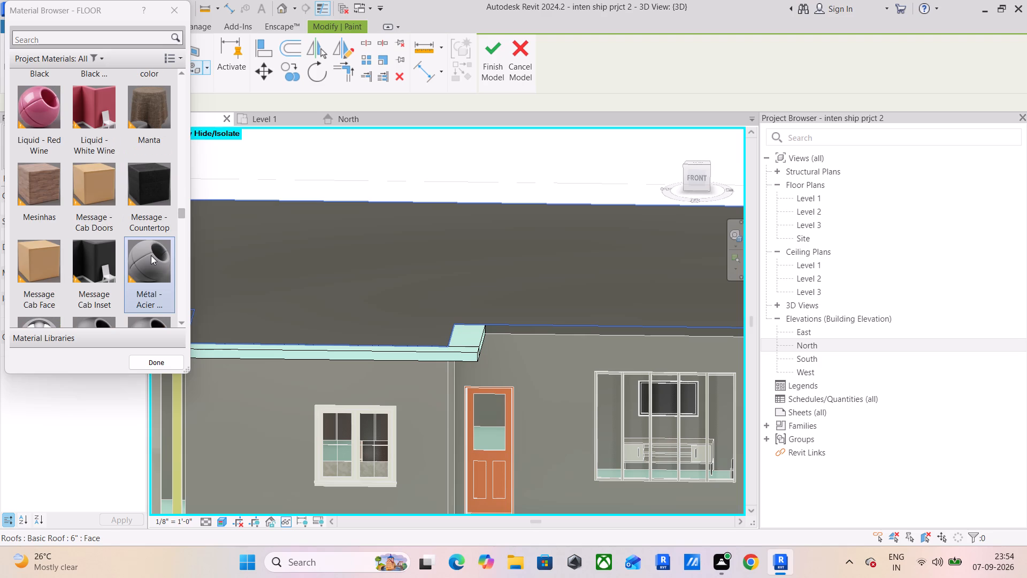
scroll(151, 255, down, 2)
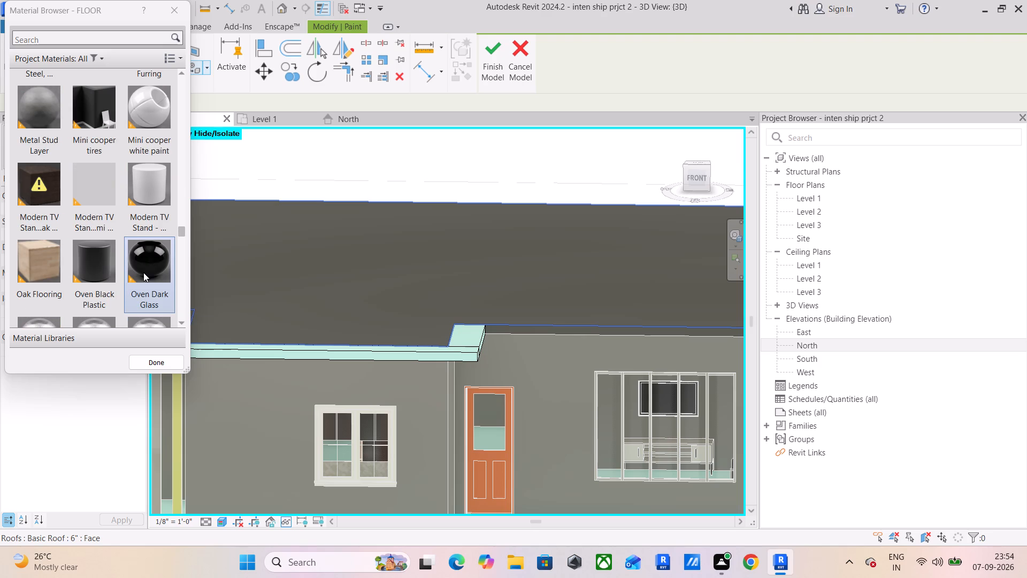
scroll(144, 265, down, 2)
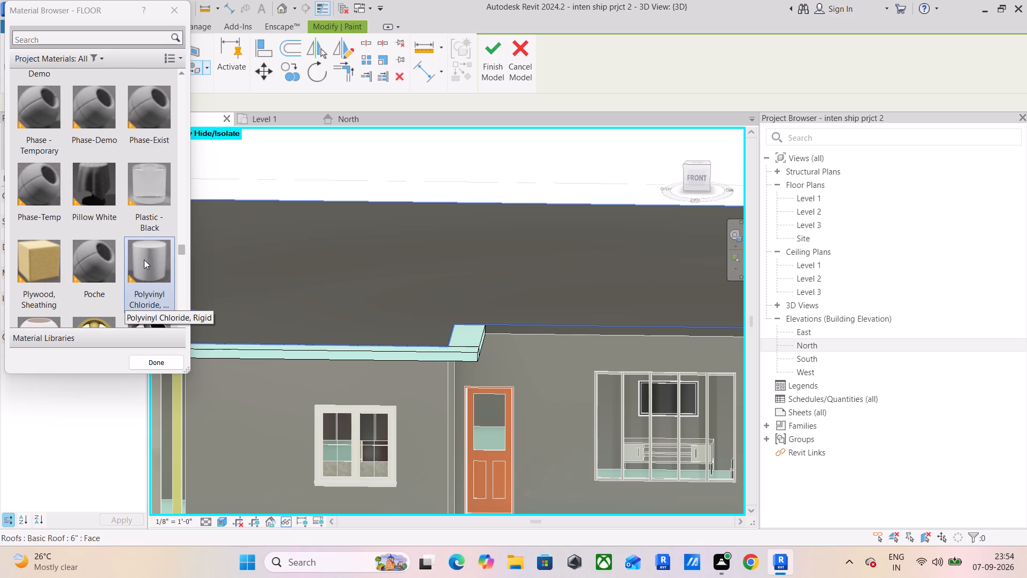
scroll(144, 257, down, 2)
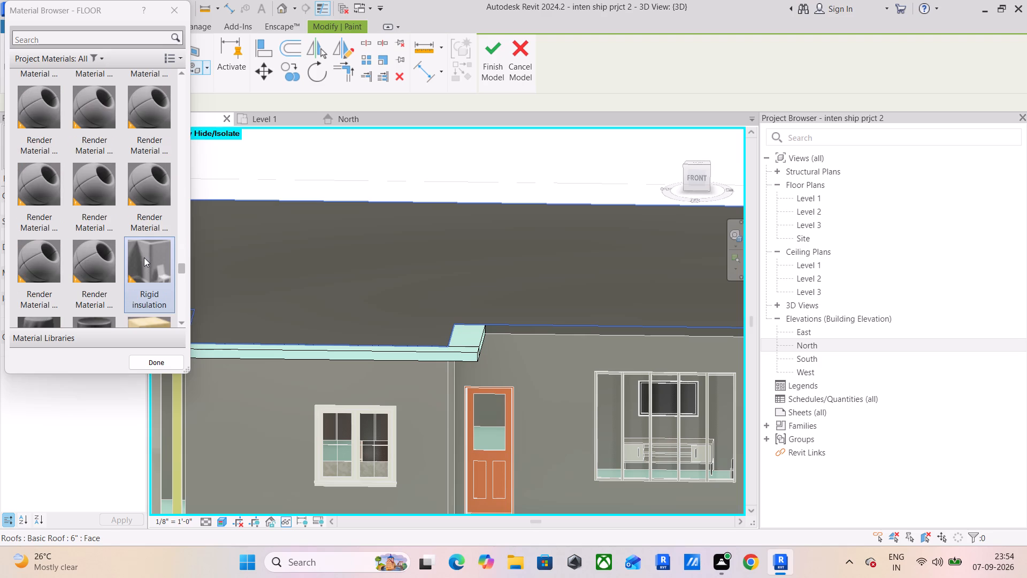
scroll(144, 257, down, 5)
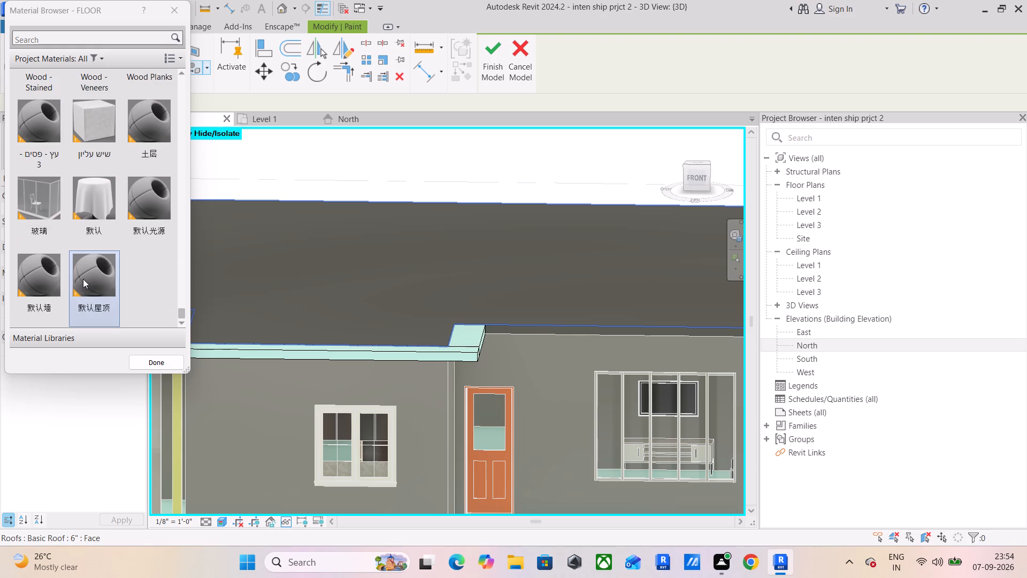
scroll(83, 279, up, 3)
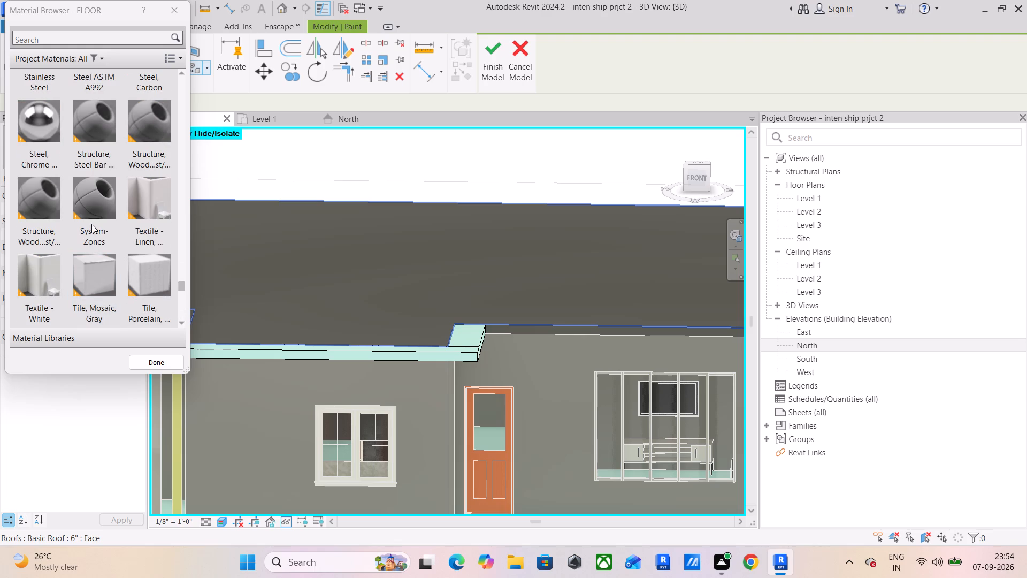
scroll(91, 218, up, 1)
scroll(91, 218, down, 1)
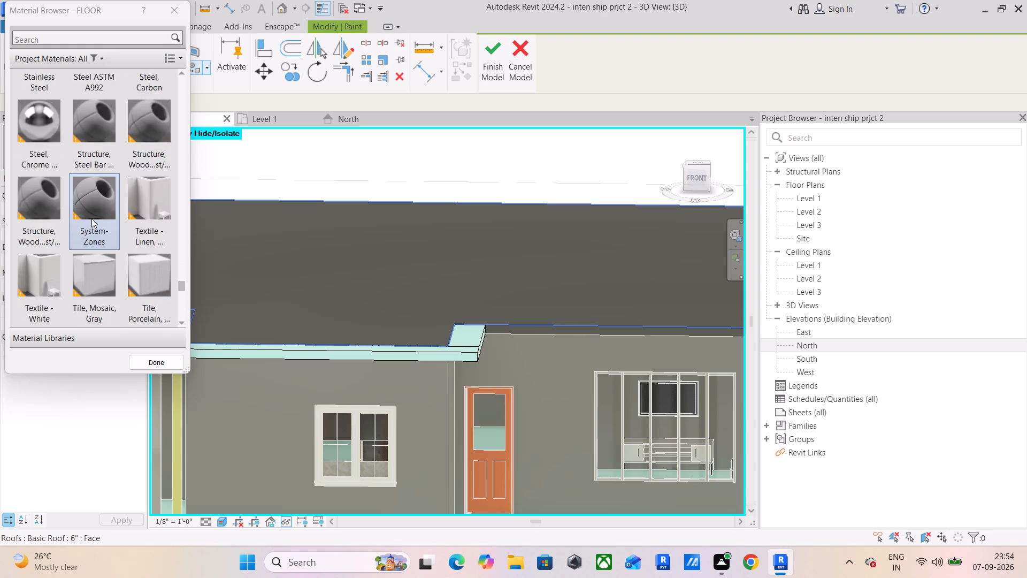
scroll(91, 218, down, 1)
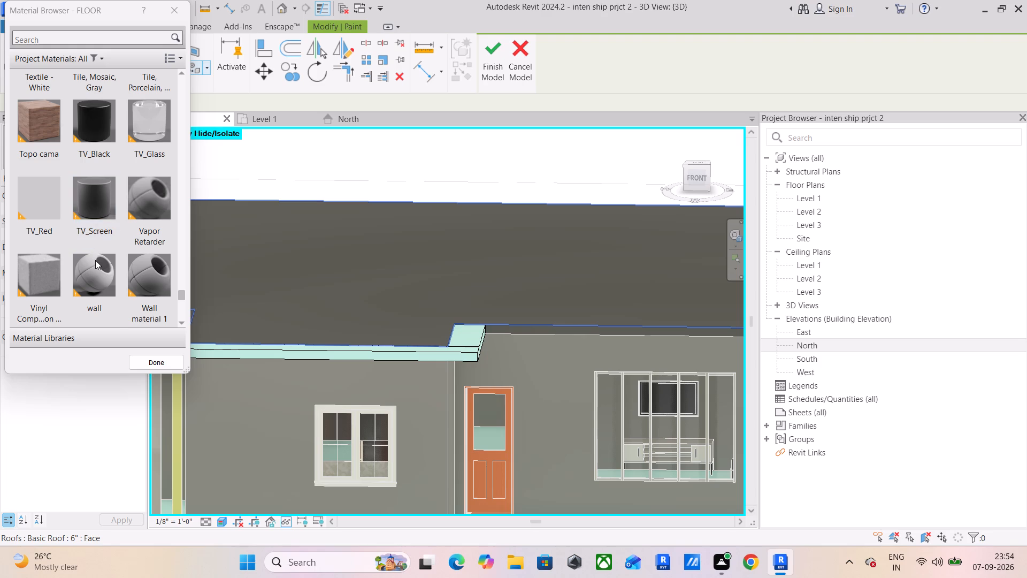
click(95, 260)
click(407, 346)
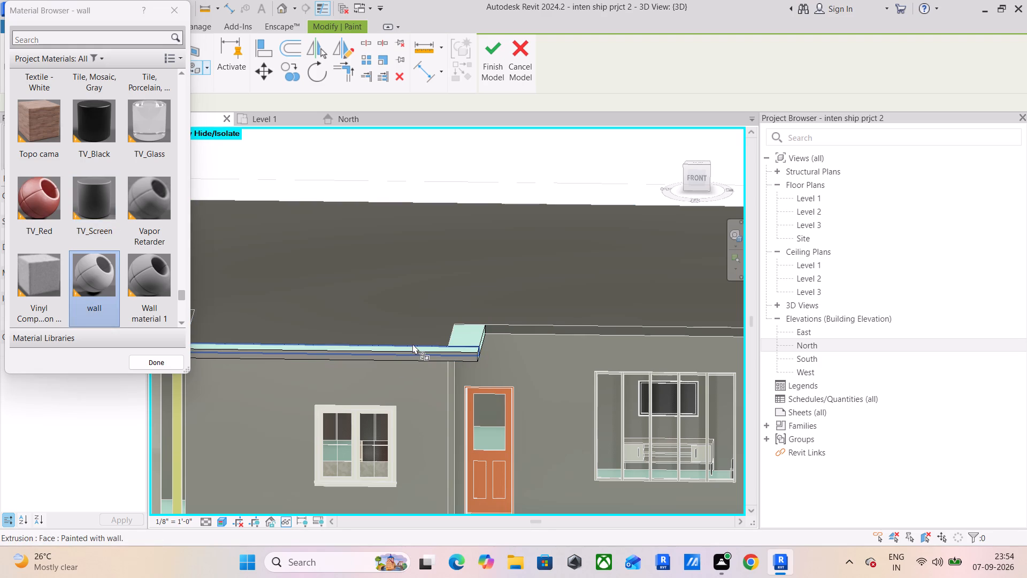
click(413, 342)
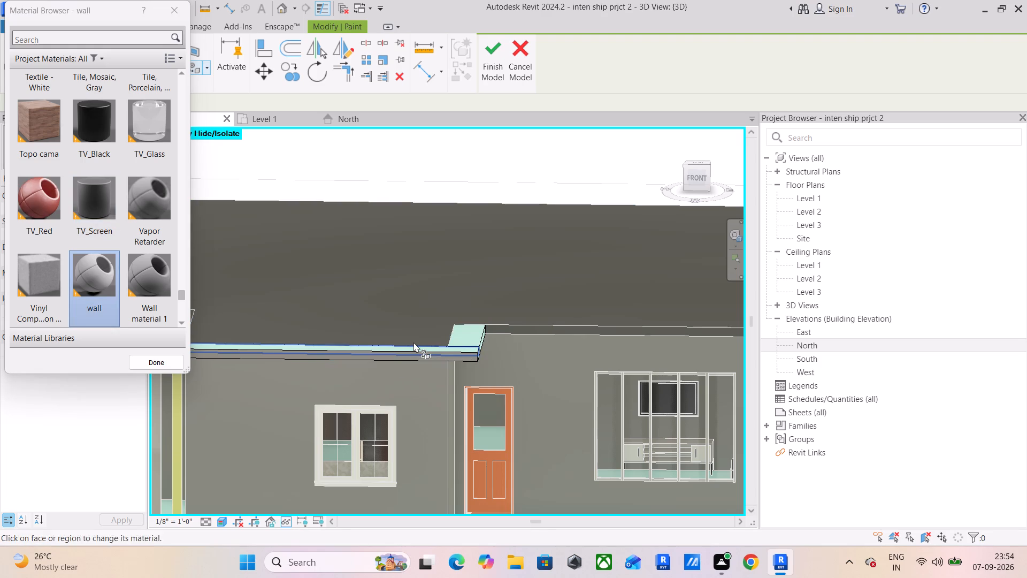
click(477, 333)
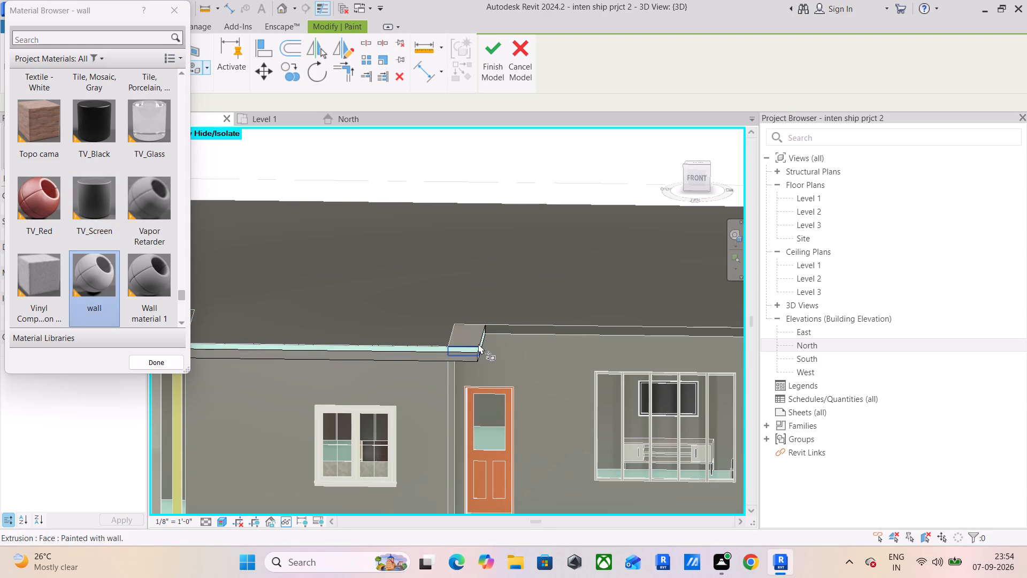
Paint the top face of the long facade strip with the wall material.
click(478, 344)
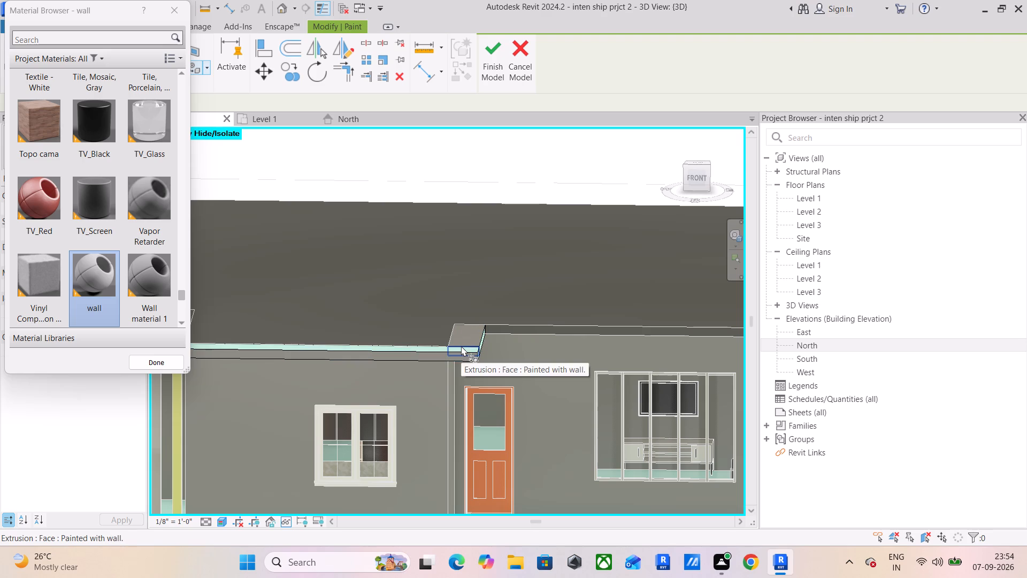
click(459, 348)
shift+middle_drag(461, 346, 459, 358)
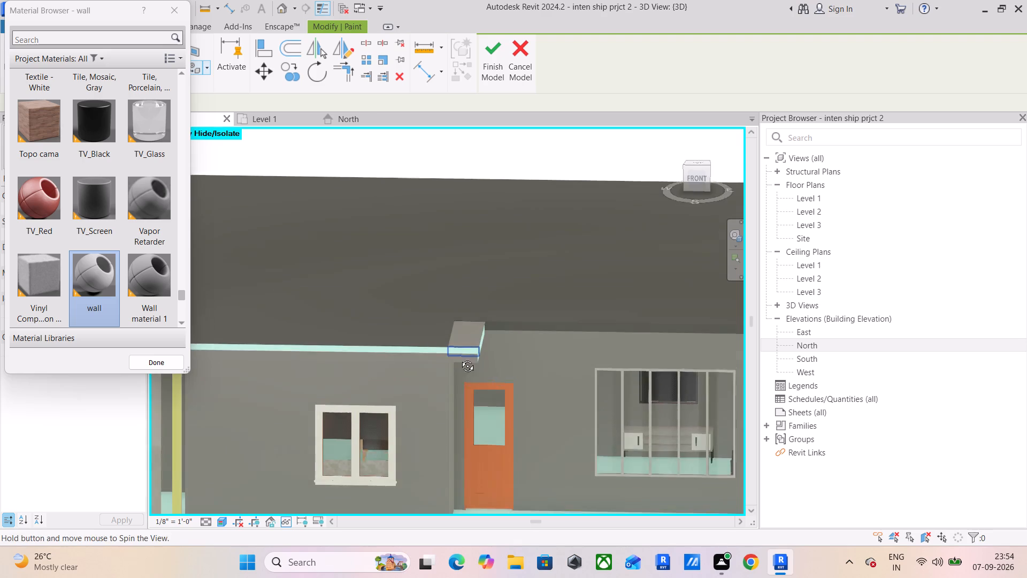
shift+middle_drag(459, 358, 456, 377)
click(457, 350)
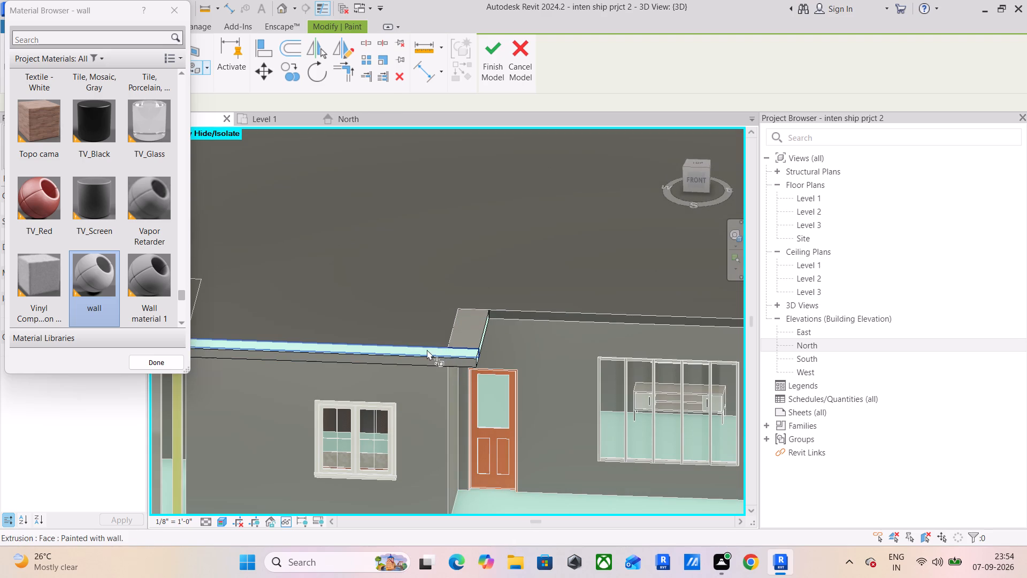
click(427, 349)
shift+middle_drag(481, 348, 347, 377)
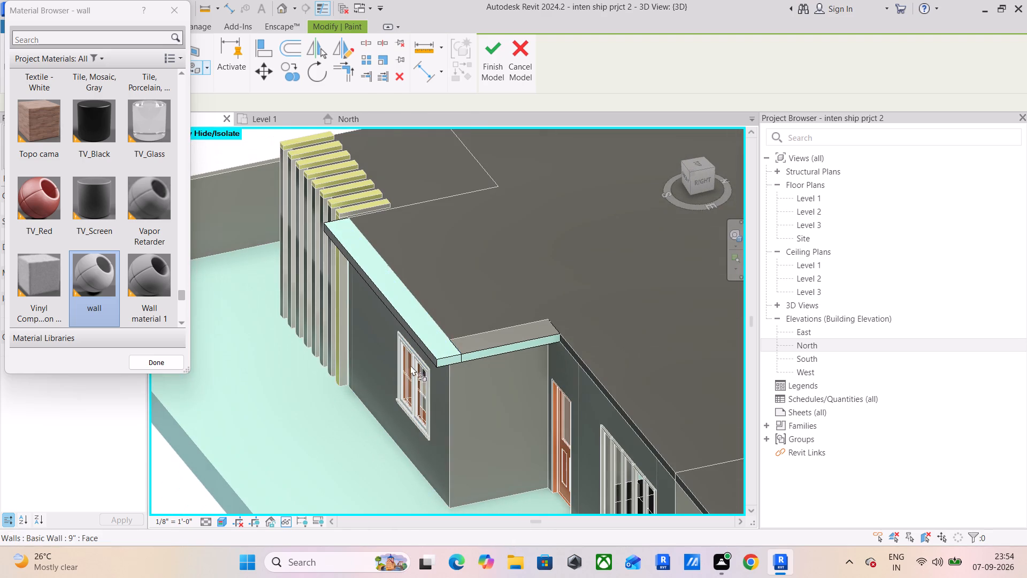
click(443, 360)
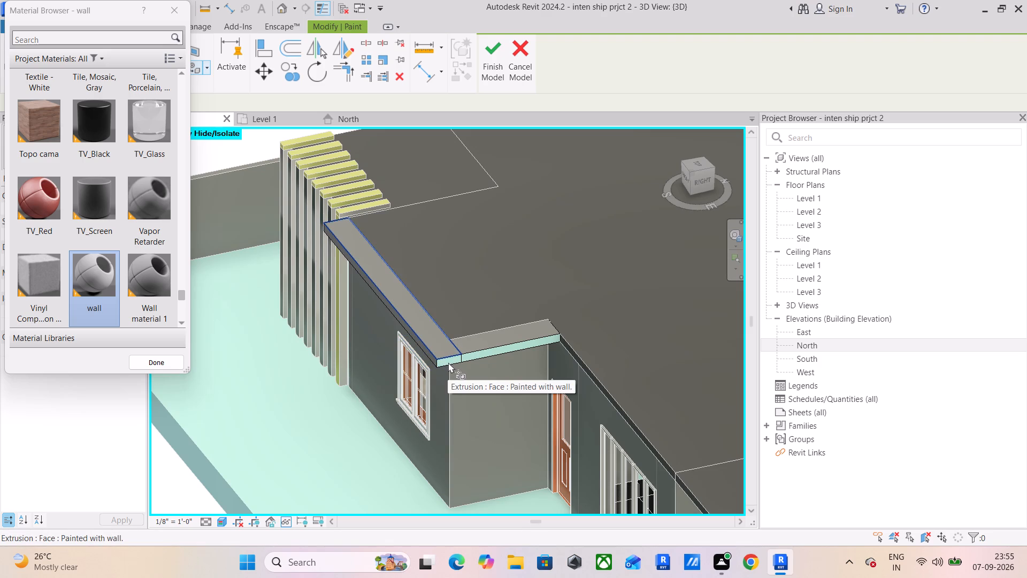
Paint the strip's end face at the kitchen corner and the return's outer side face with the wall material.
shift+middle_drag(449, 363, 430, 303)
scroll(442, 353, up, 5)
click(446, 356)
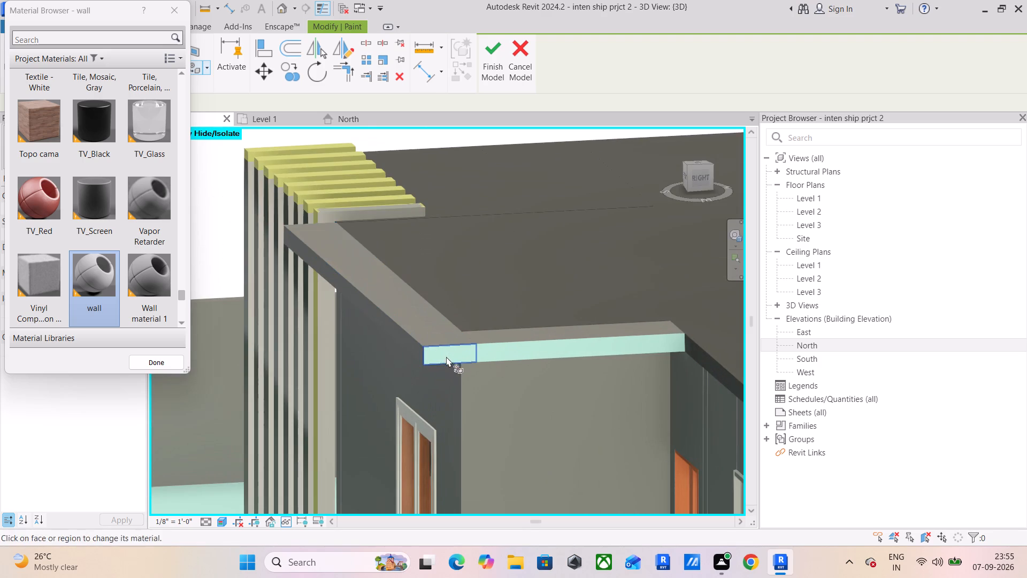
click(526, 355)
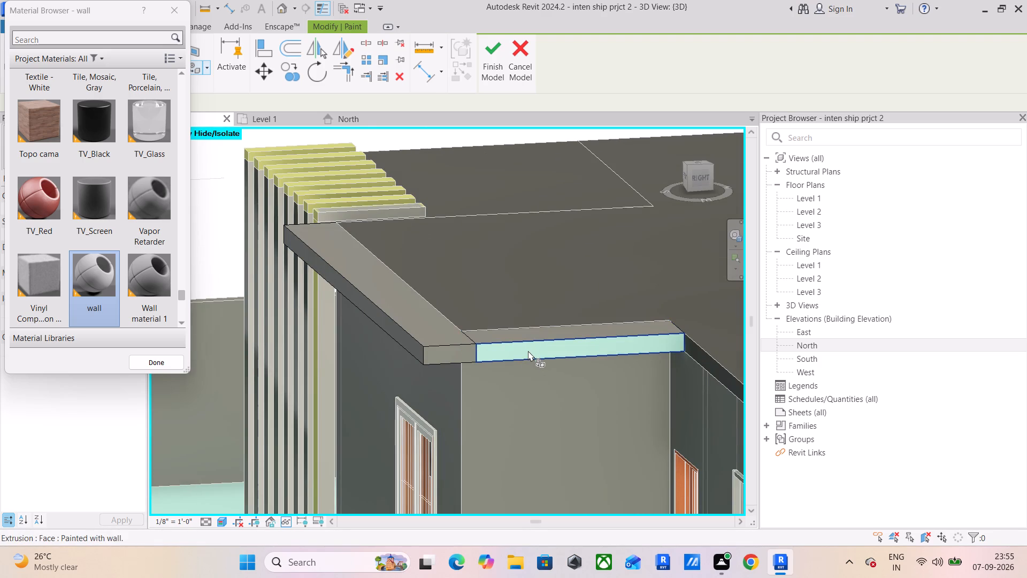
click(528, 351)
Paint the strip's far end face beside the yellow slatted screen with the wall material.
scroll(532, 382, down, 5)
shift+middle_drag(490, 393, 777, 368)
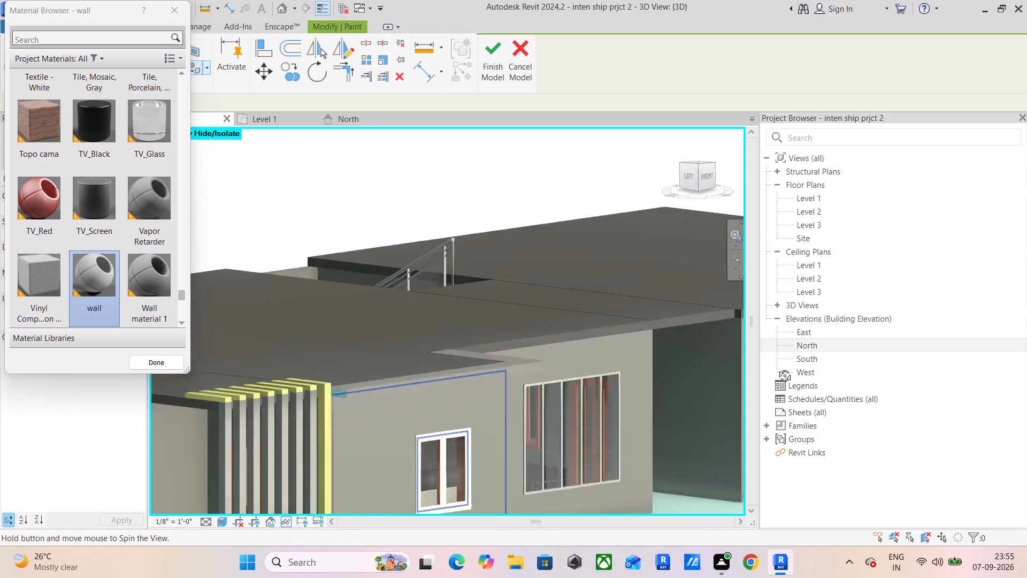
shift+middle_drag(777, 368, 781, 365)
scroll(393, 380, up, 3)
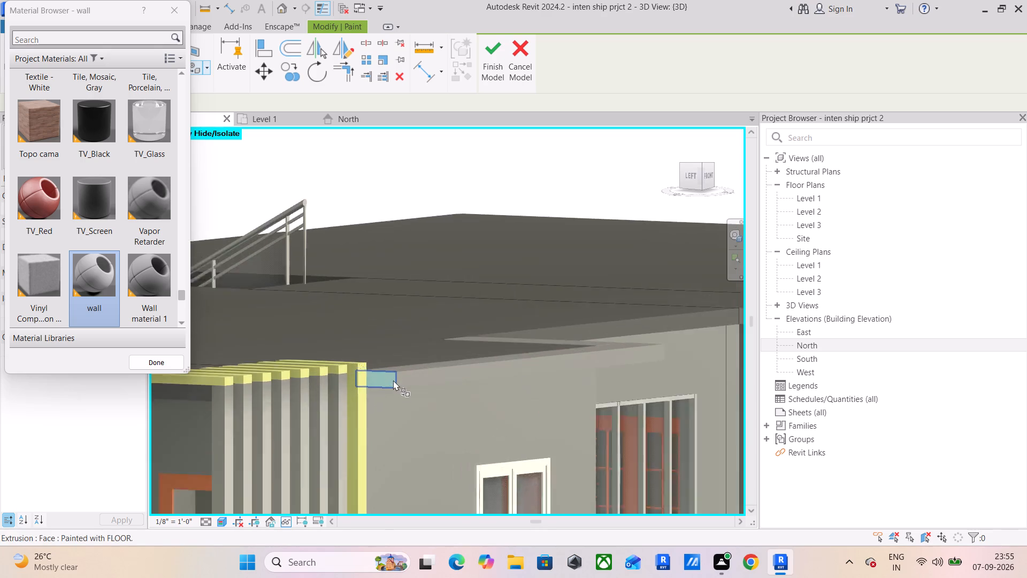
scroll(393, 380, up, 6)
click(377, 379)
scroll(461, 374, down, 6)
shift+middle_drag(484, 371, 417, 406)
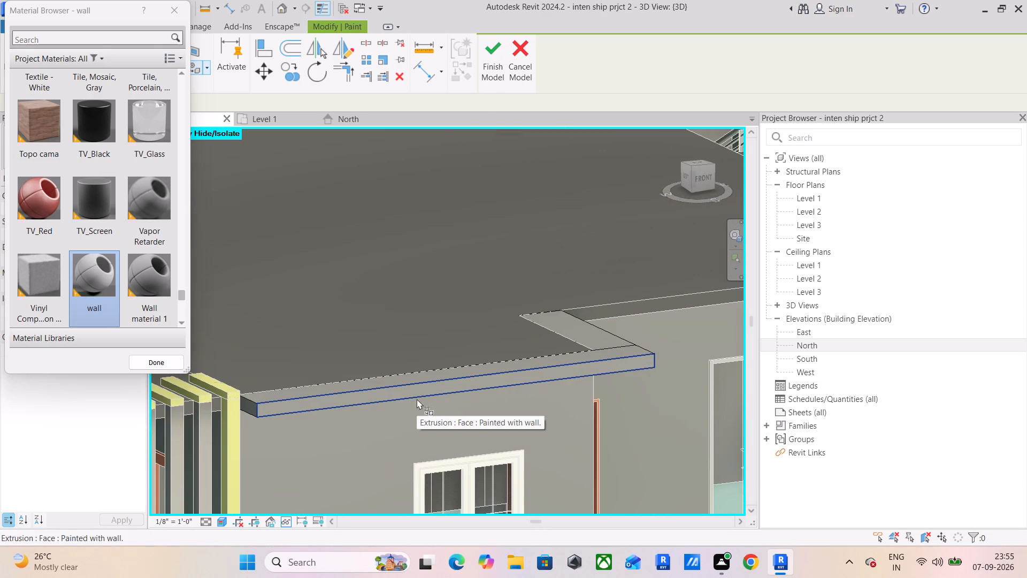
scroll(469, 409, down, 5)
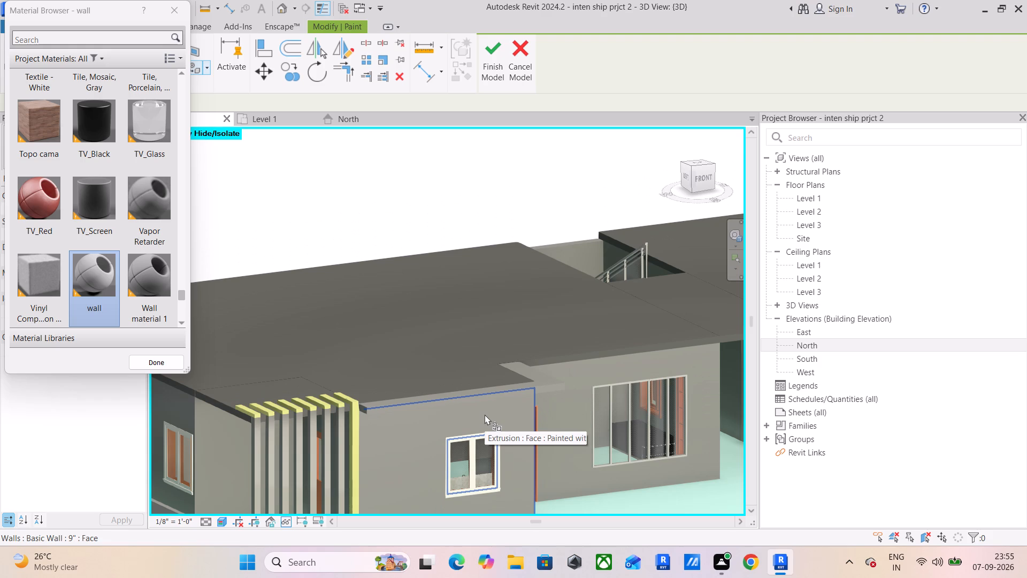
Finish the painted in-place strip model.
shift+scroll(424, 401, up, 5)
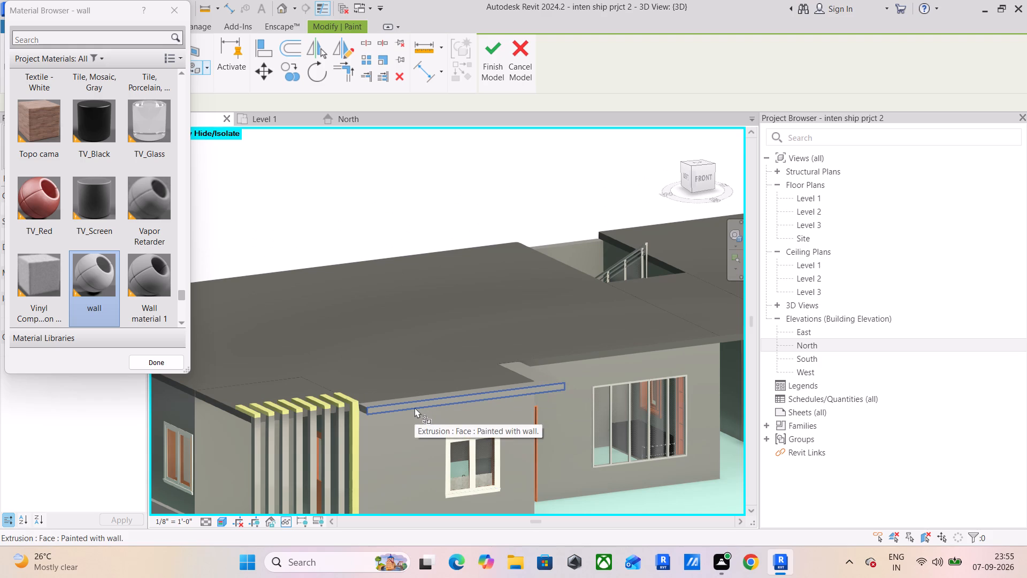
click(486, 54)
Stretch the facade strip's far end across the front of the yellow slatted screen until it meets the building's outer corner.
click(371, 409)
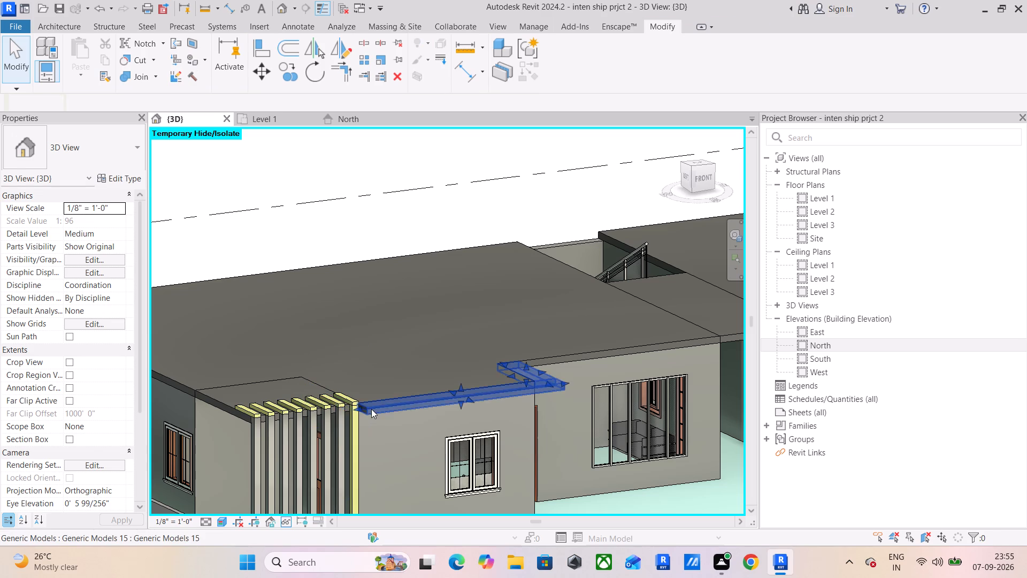
scroll(359, 410, up, 6)
drag(361, 406, 315, 416)
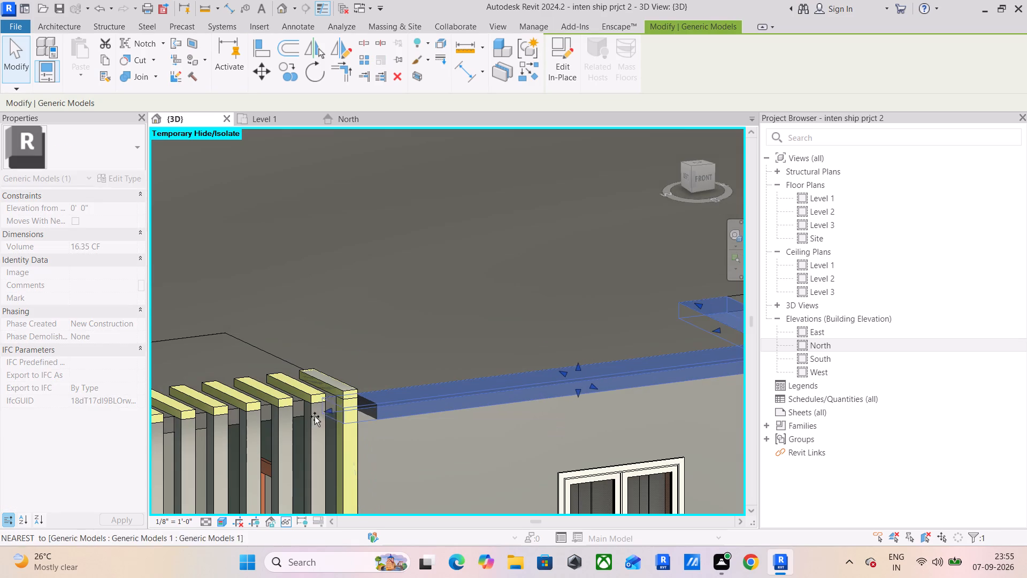
drag(315, 416, 210, 432)
middle_drag(229, 433, 435, 405)
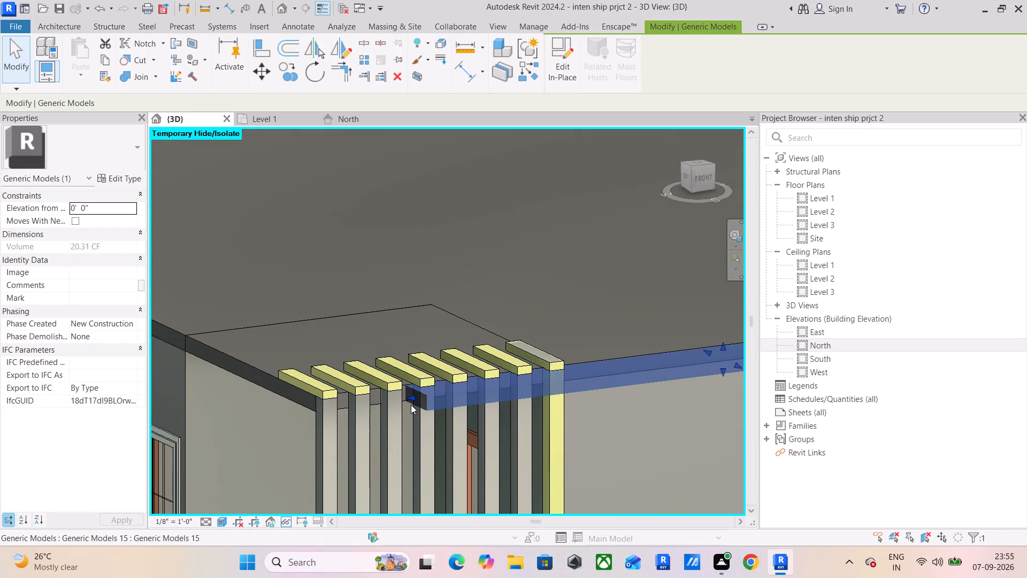
drag(410, 398, 323, 408)
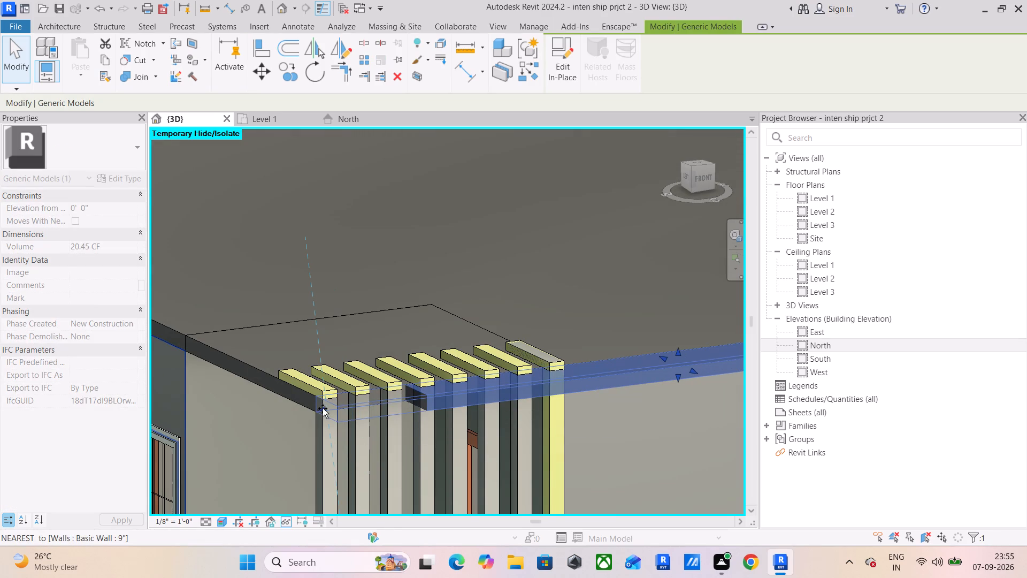
drag(323, 408, 329, 408)
shift+middle_drag(386, 396, 316, 415)
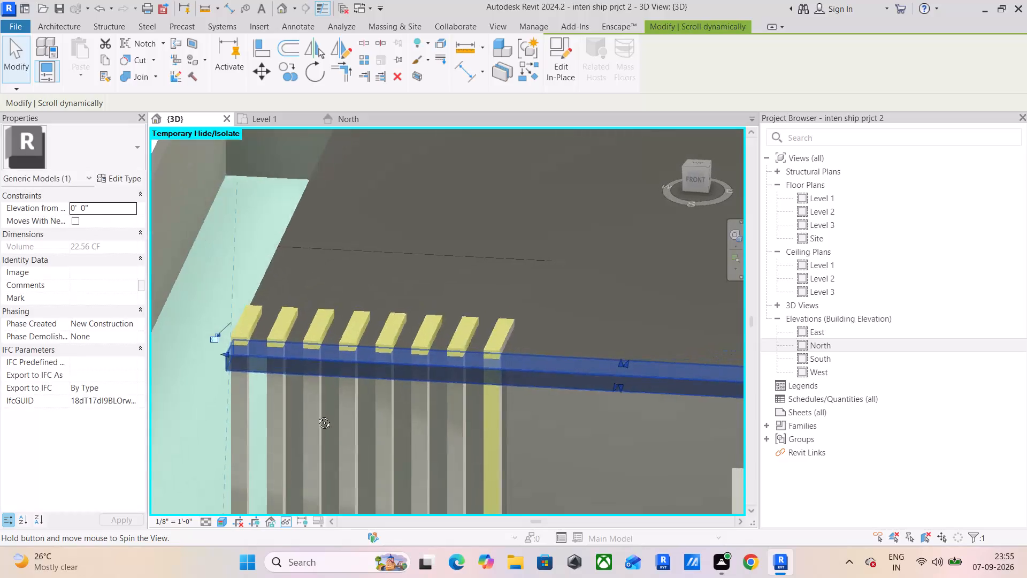
shift+middle_drag(316, 415, 338, 419)
scroll(227, 383, up, 6)
scroll(290, 373, up, 6)
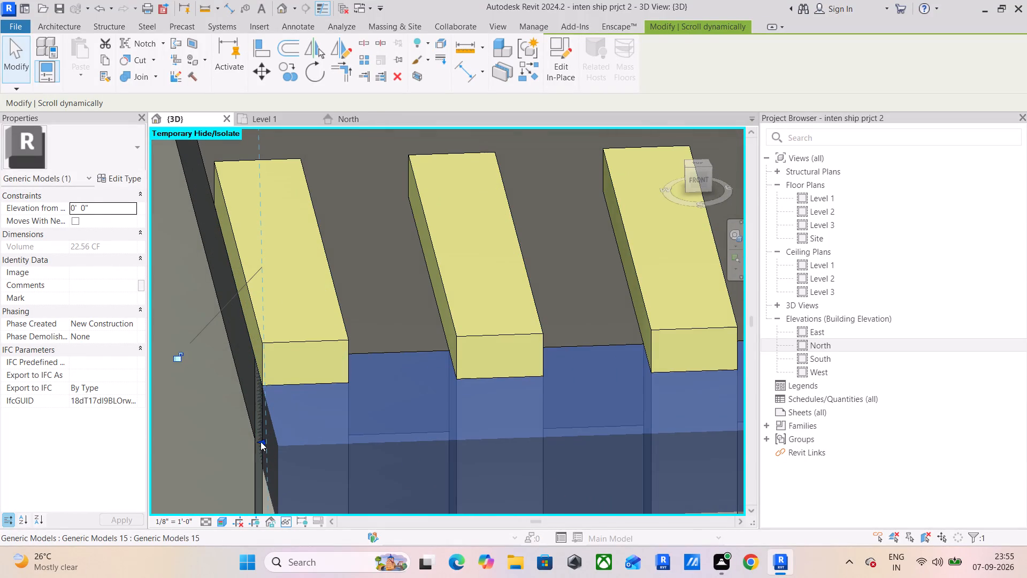
click(262, 445)
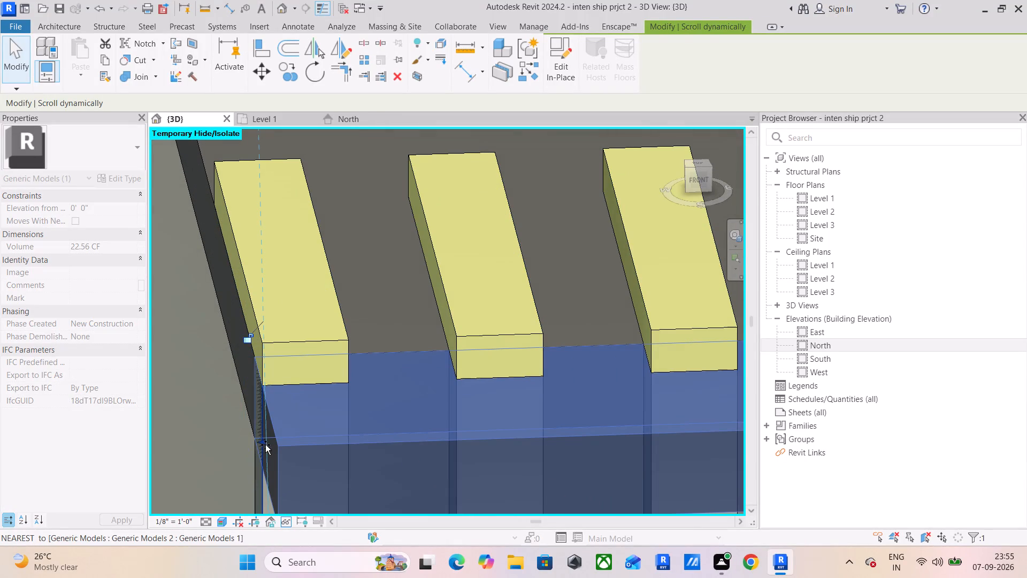
scroll(301, 447, down, 5)
click(237, 447)
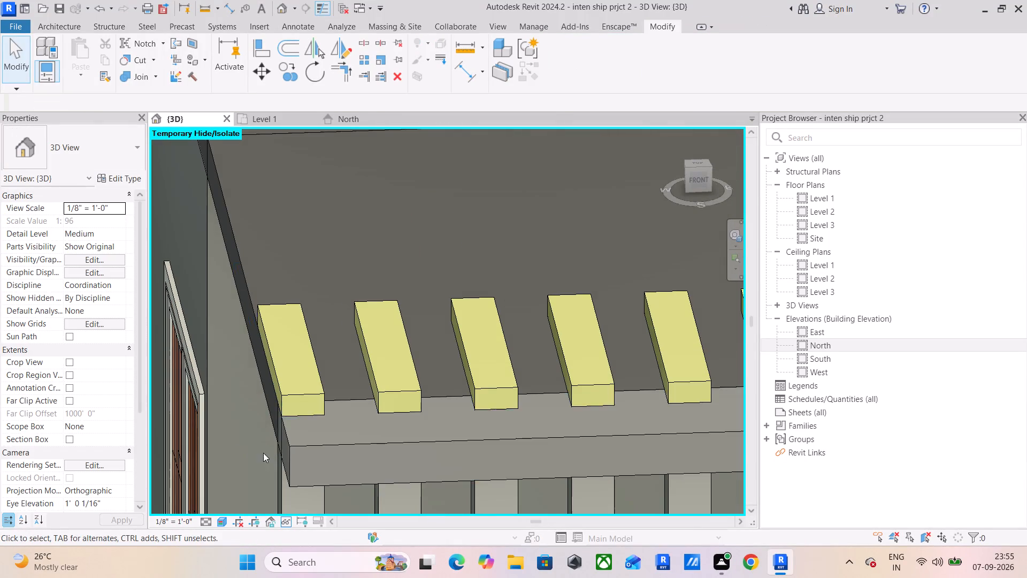
Examine the extended strip, the slatted screen and the window facade from several angles.
scroll(305, 399, down, 6)
shift+middle_drag(360, 424, 418, 345)
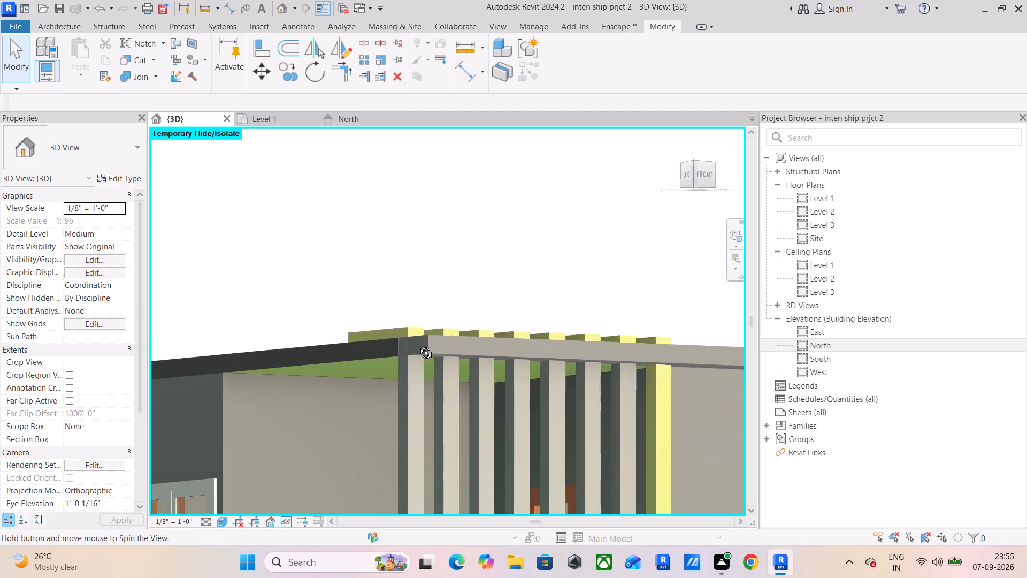
shift+middle_drag(418, 345, 418, 346)
scroll(424, 360, down, 5)
shift+middle_drag(510, 392, 466, 437)
shift+scroll(503, 413, down, 1)
scroll(473, 416, down, 6)
shift+middle_drag(499, 427, 617, 437)
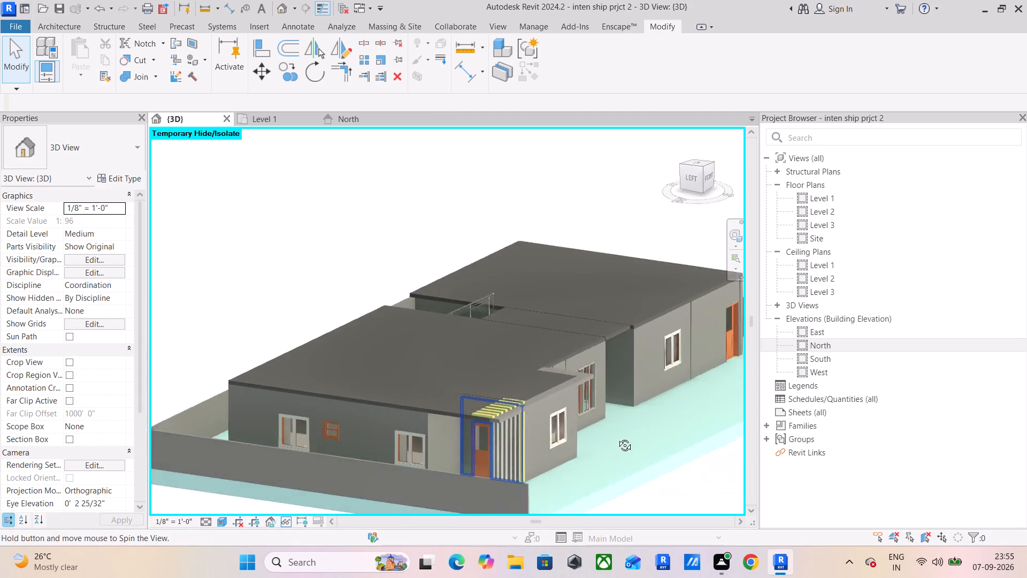
shift+middle_drag(617, 437, 435, 425)
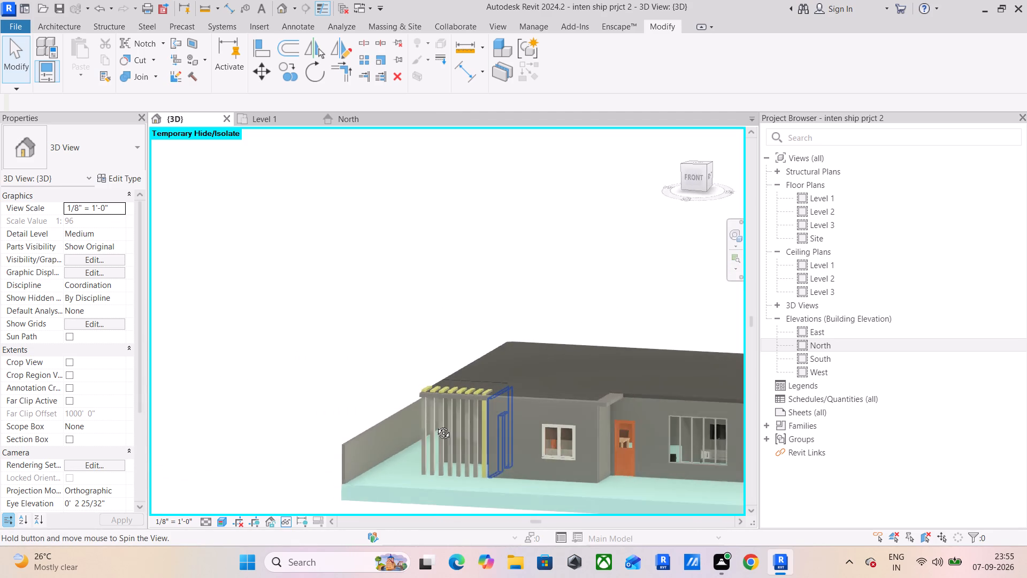
shift+middle_drag(435, 425, 379, 418)
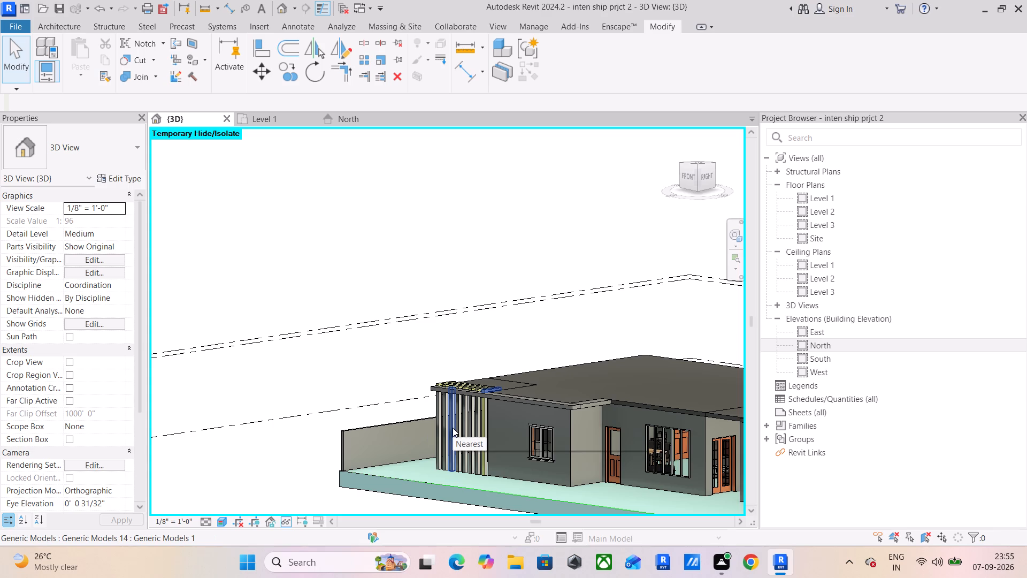
scroll(677, 496, up, 5)
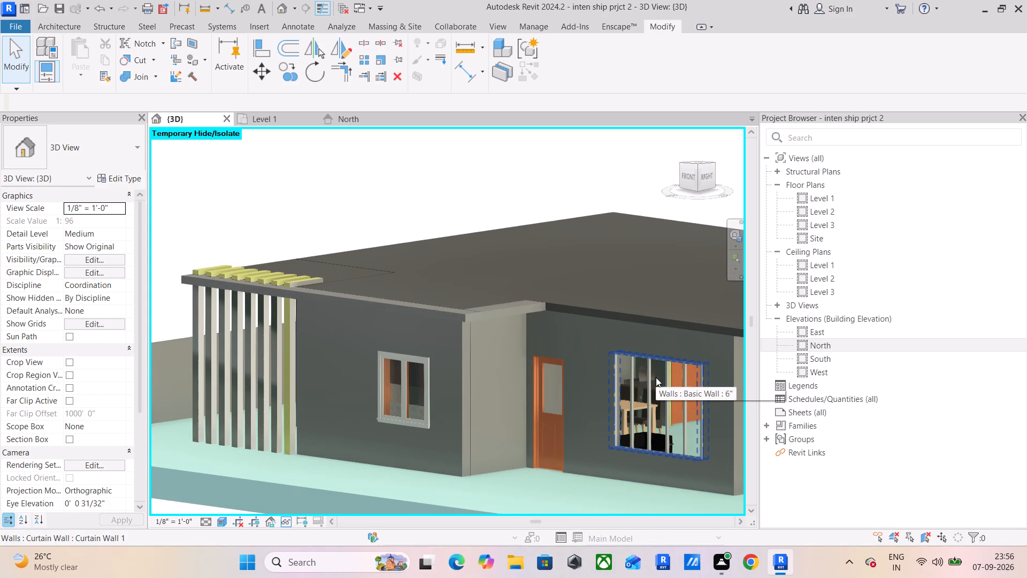
scroll(656, 377, down, 3)
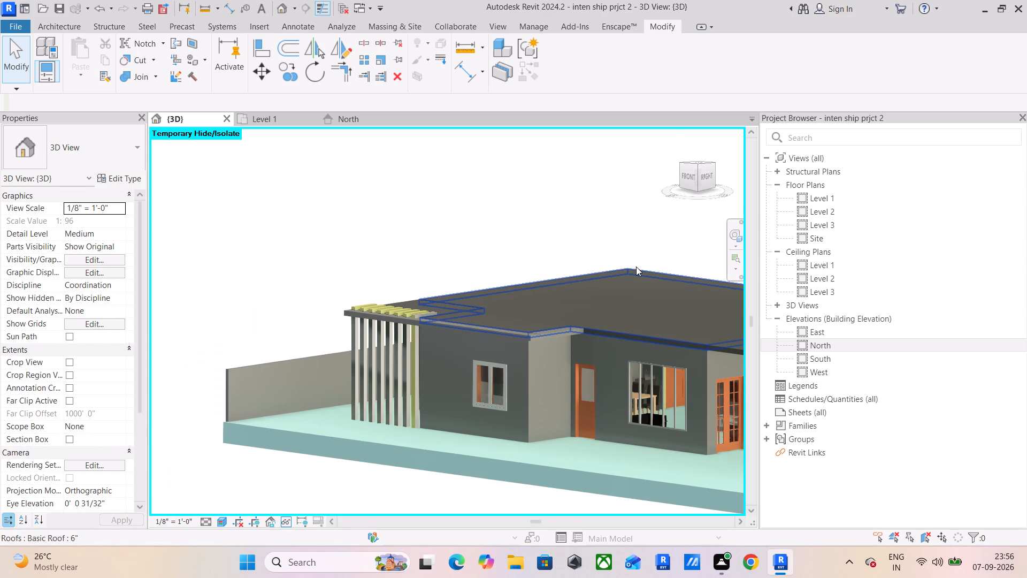
Facing the front facade, create a new in-place component in the Generic Models category, keeping the suggested name.
click(690, 180)
scroll(308, 282, up, 5)
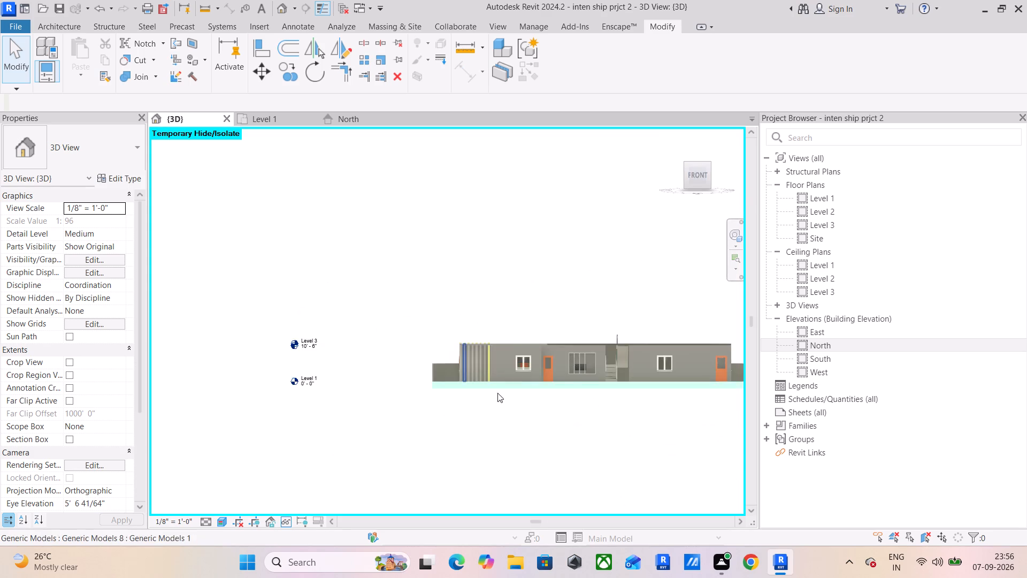
scroll(528, 404, up, 10)
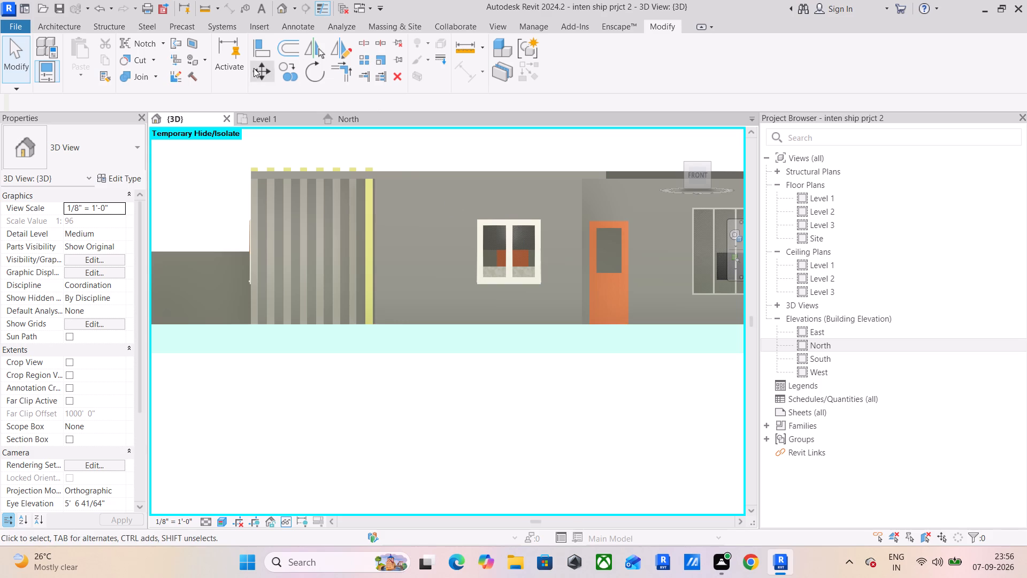
click(73, 24)
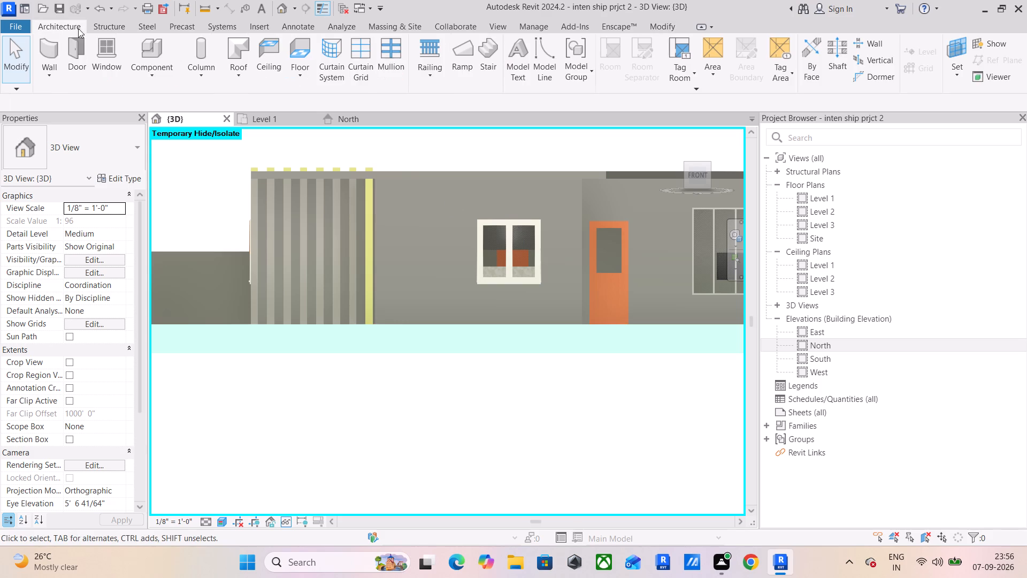
click(145, 74)
click(162, 133)
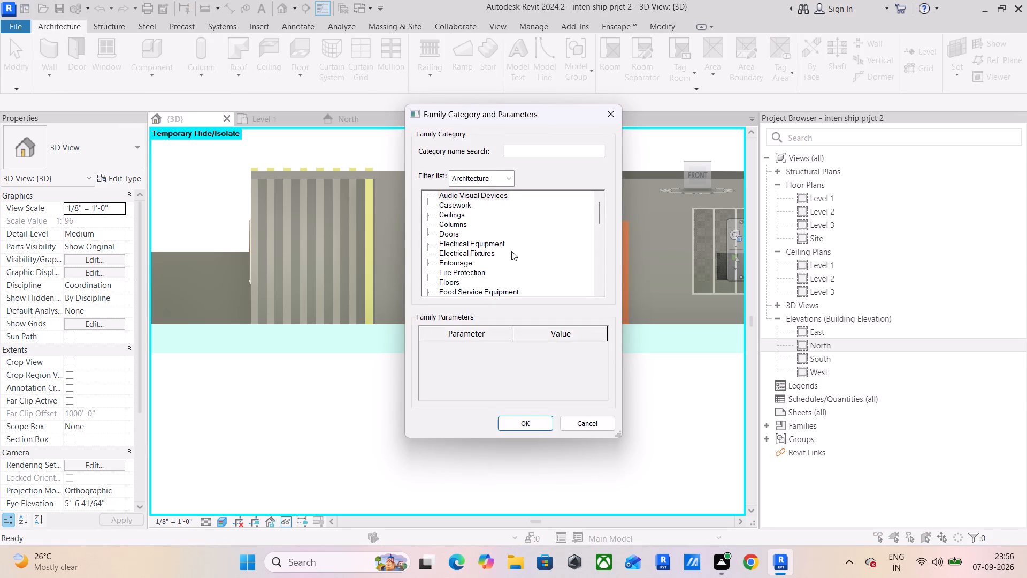
scroll(500, 255, down, 2)
scroll(448, 295, down, 3)
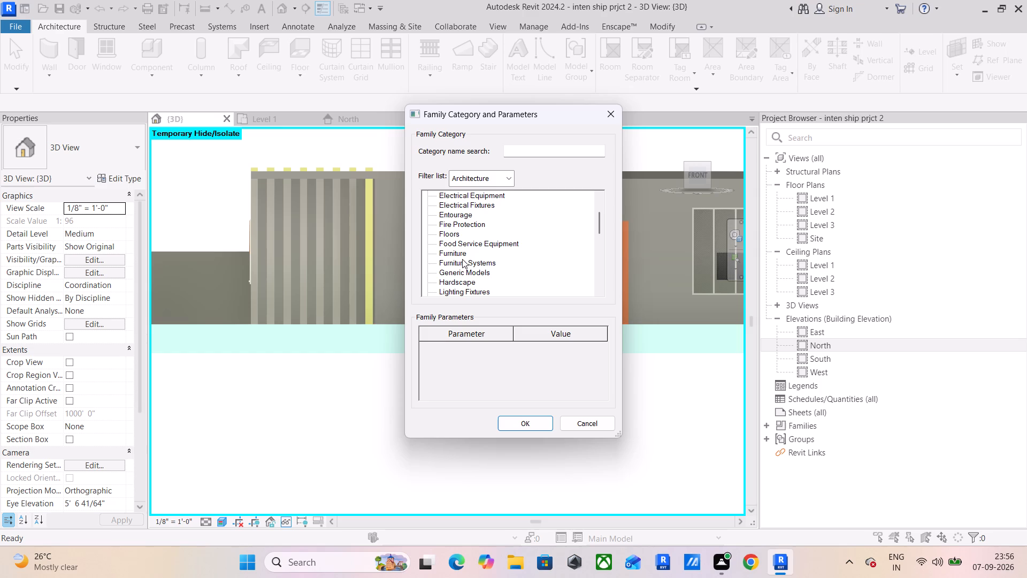
click(463, 267)
click(462, 271)
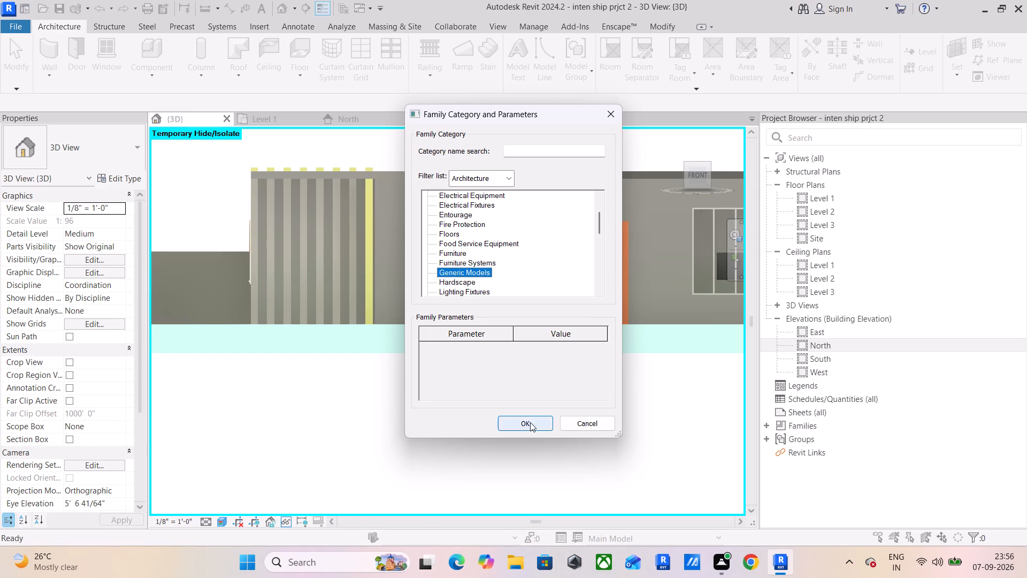
click(530, 422)
click(518, 307)
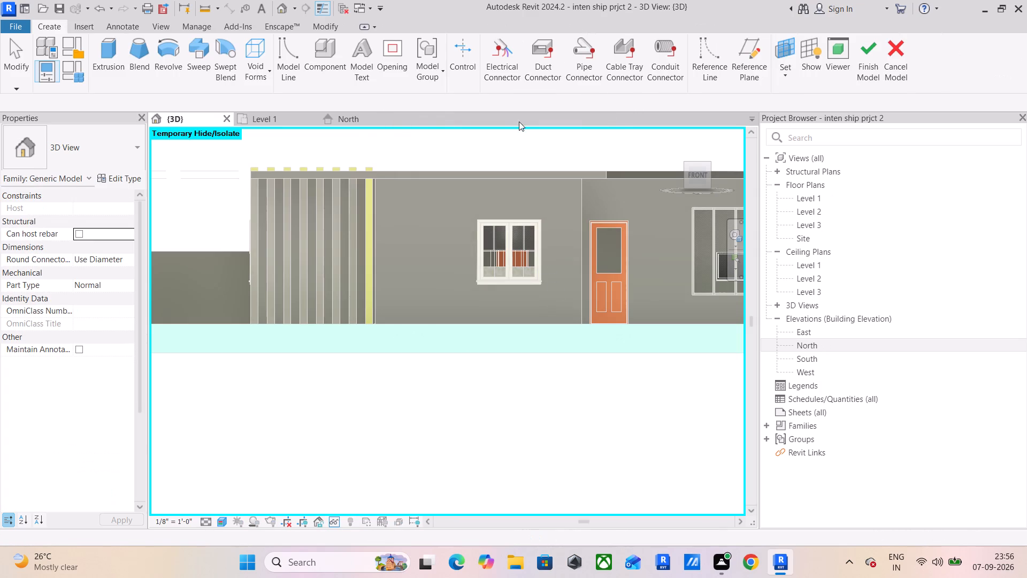
Start an extrusion and set its work plane to the face of the 9" wall containing the two-pane window beside the slatted screen.
click(118, 54)
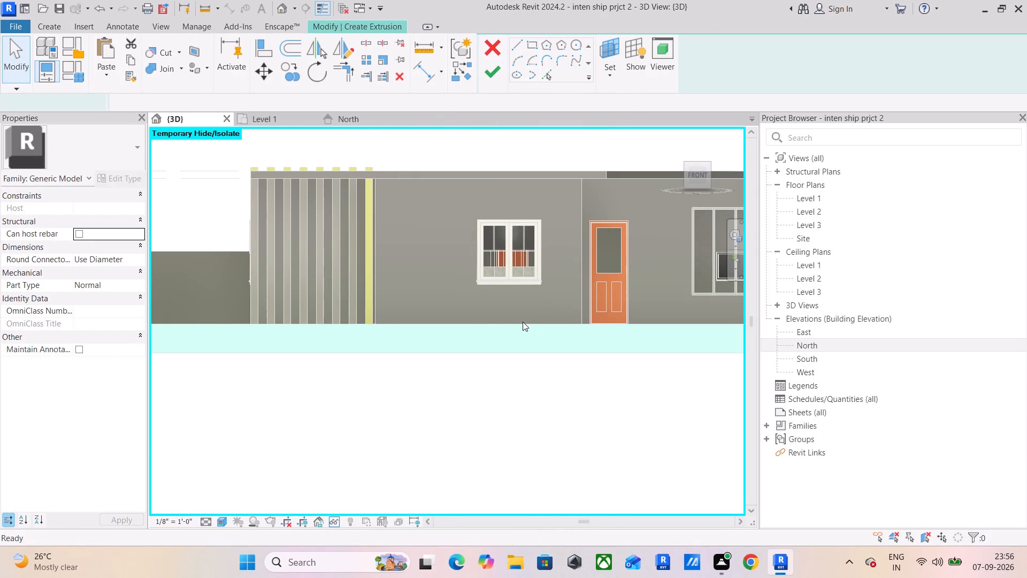
scroll(457, 268, up, 10)
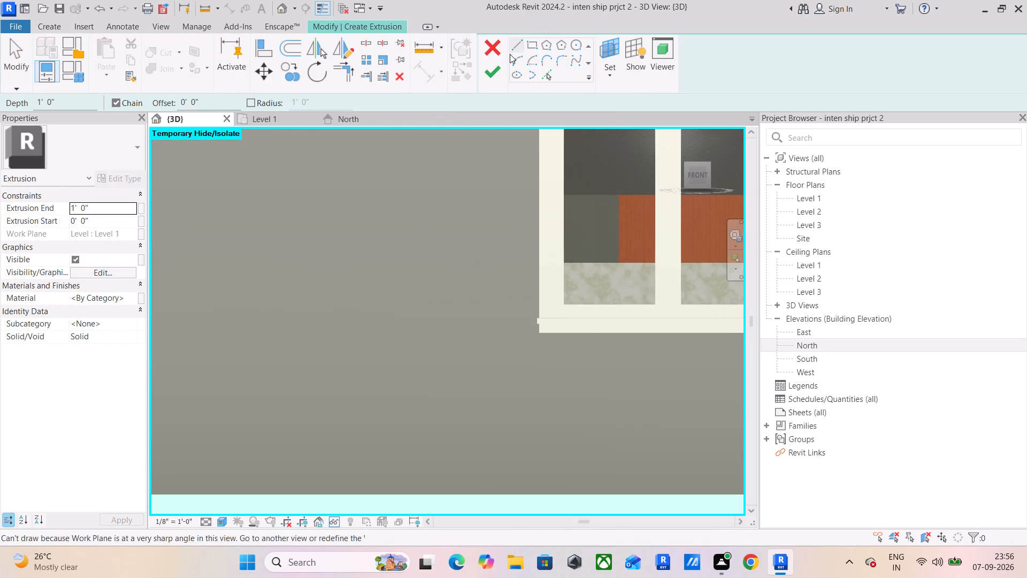
click(515, 48)
click(619, 72)
click(618, 118)
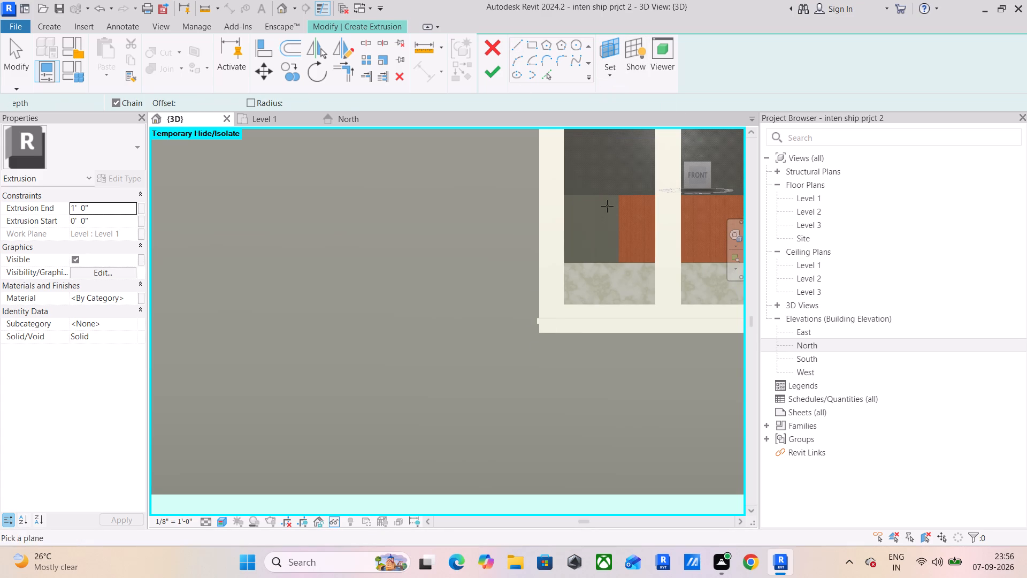
scroll(532, 338, down, 10)
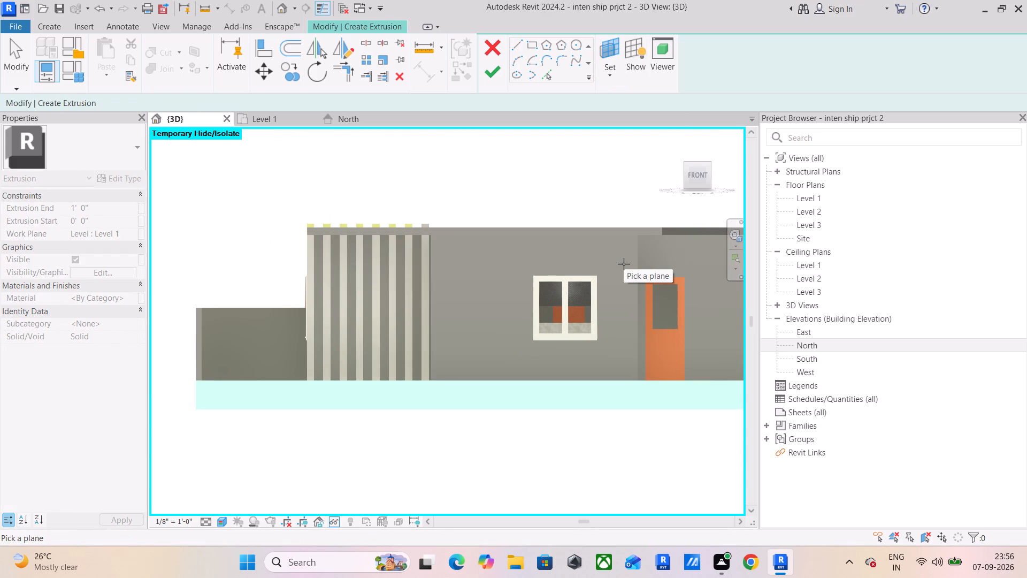
shift+middle_drag(624, 264, 558, 316)
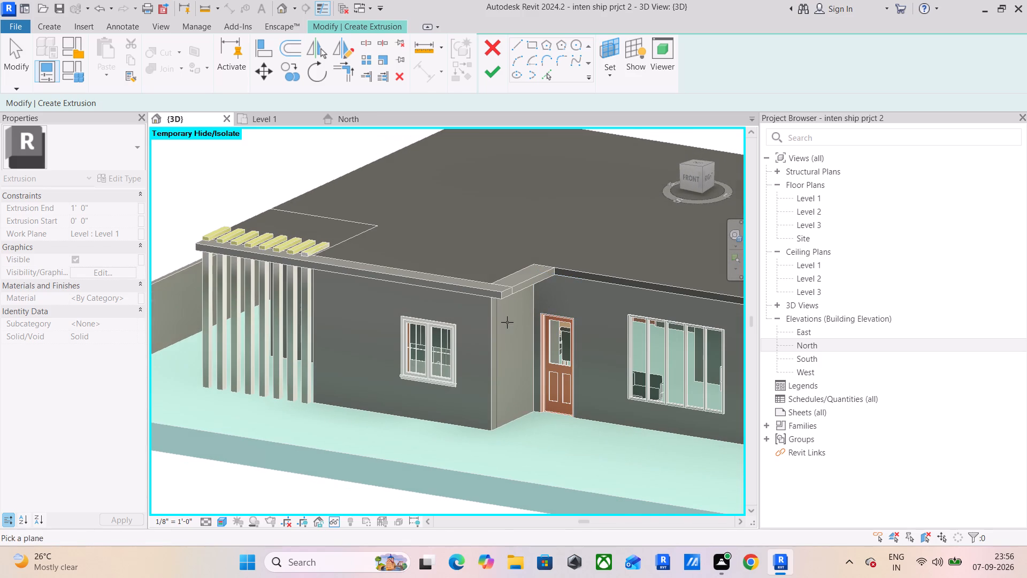
click(466, 424)
Face the front facade squarely and switch the 3D view to the Hidden Line visual style.
shift+middle_drag(476, 354, 522, 343)
scroll(524, 387, up, 10)
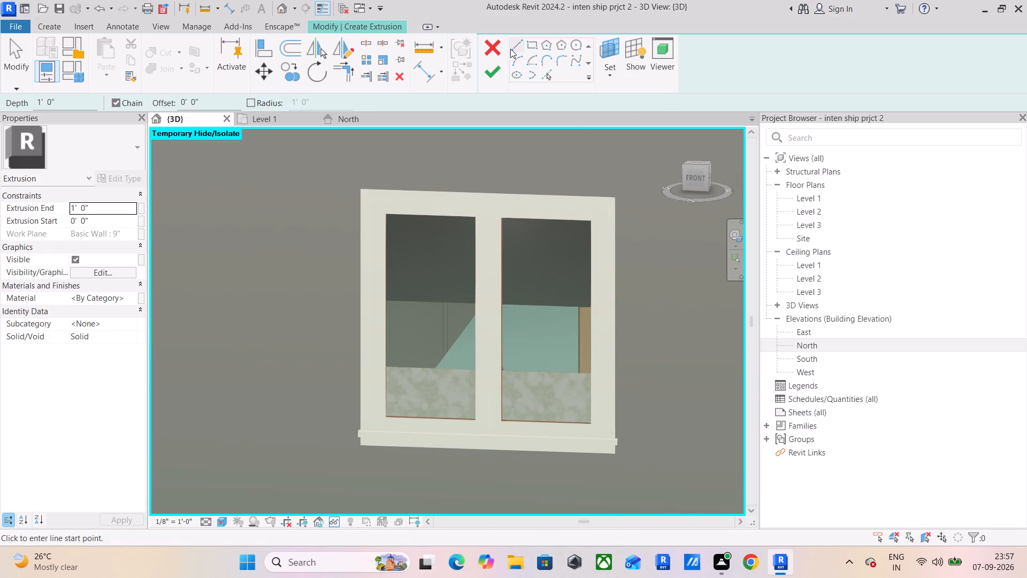
click(510, 49)
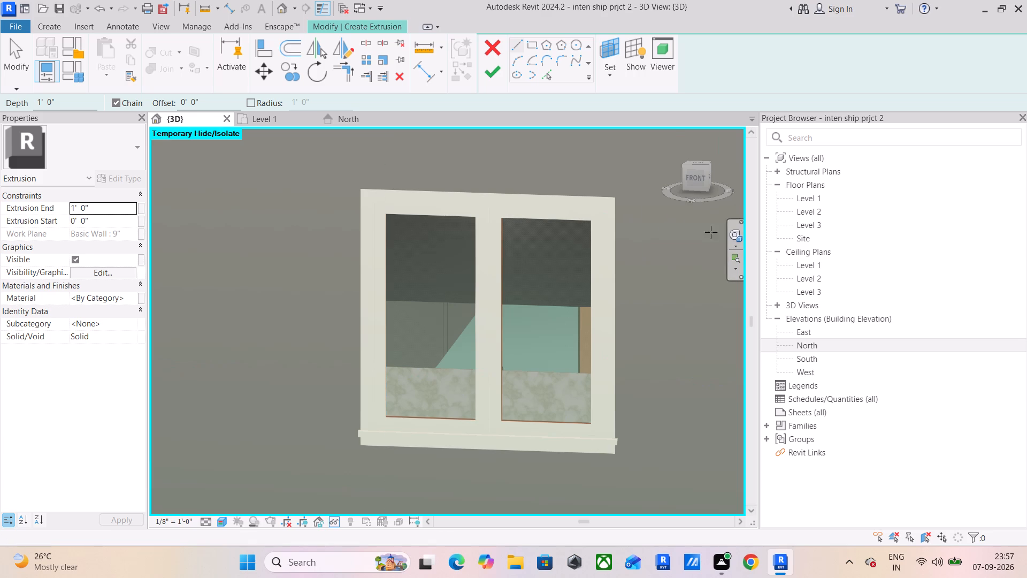
click(698, 180)
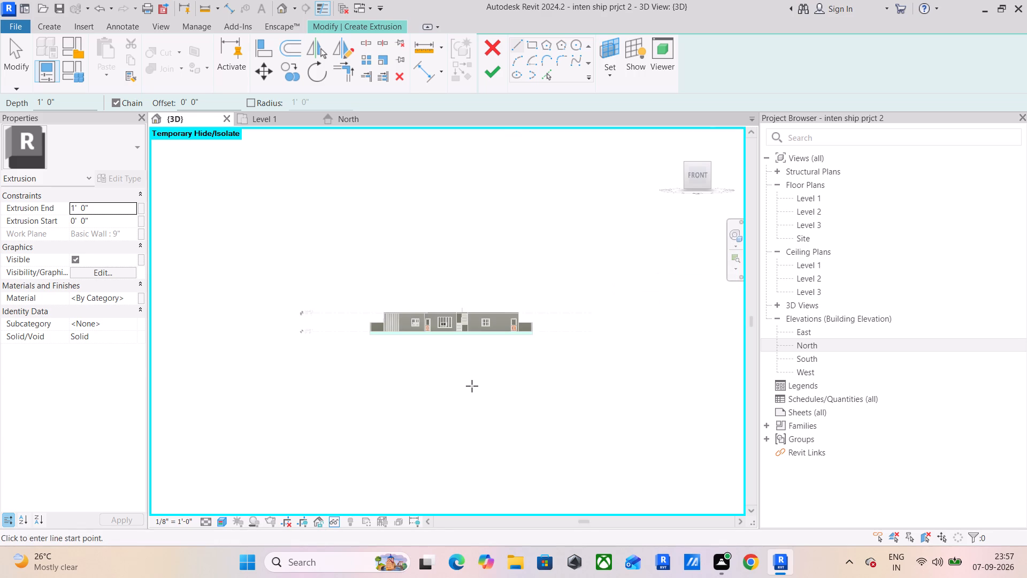
scroll(410, 328, up, 20)
scroll(410, 328, up, 1)
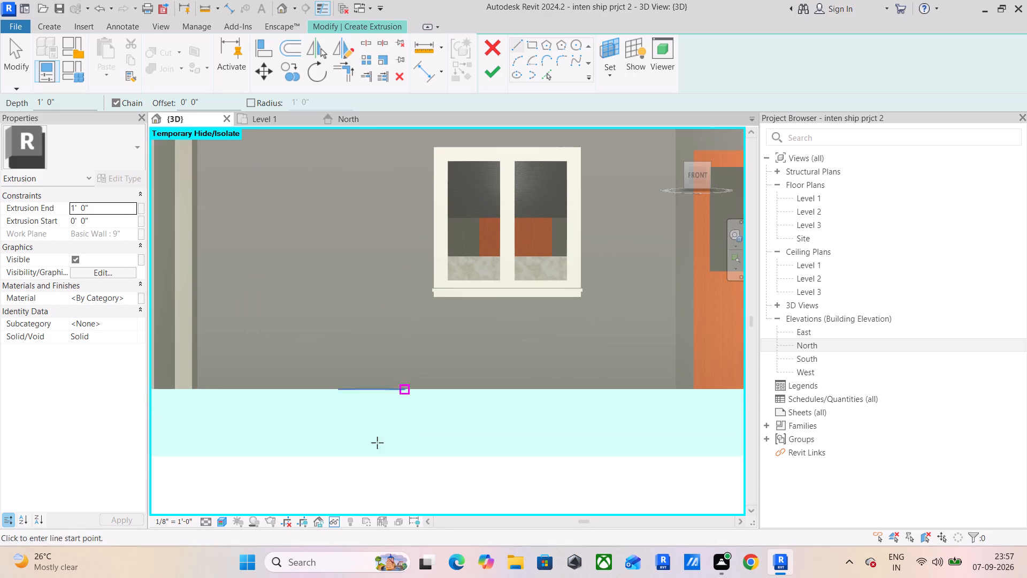
click(219, 518)
click(243, 455)
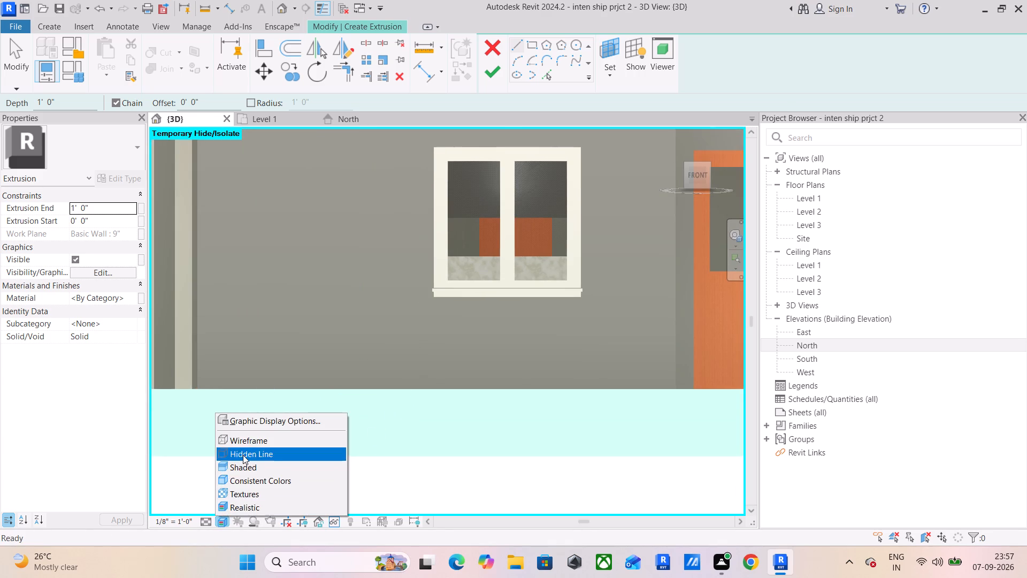
Sketch a 6" horizontal guide outward from the window trim's lower corner near the slatted screen, and a vertical line reaching about 6" above the trim.
scroll(421, 292, up, 7)
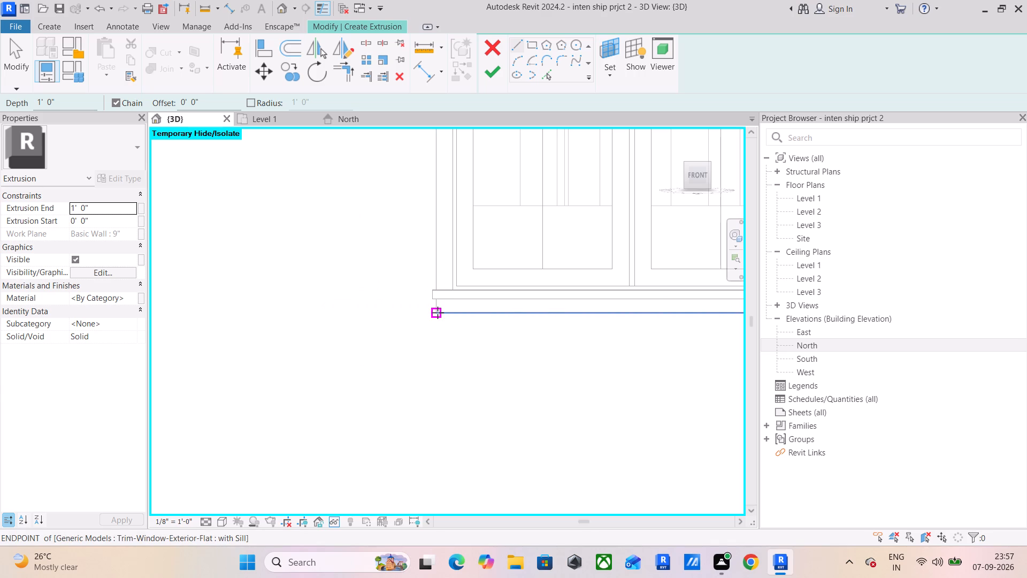
click(432, 312)
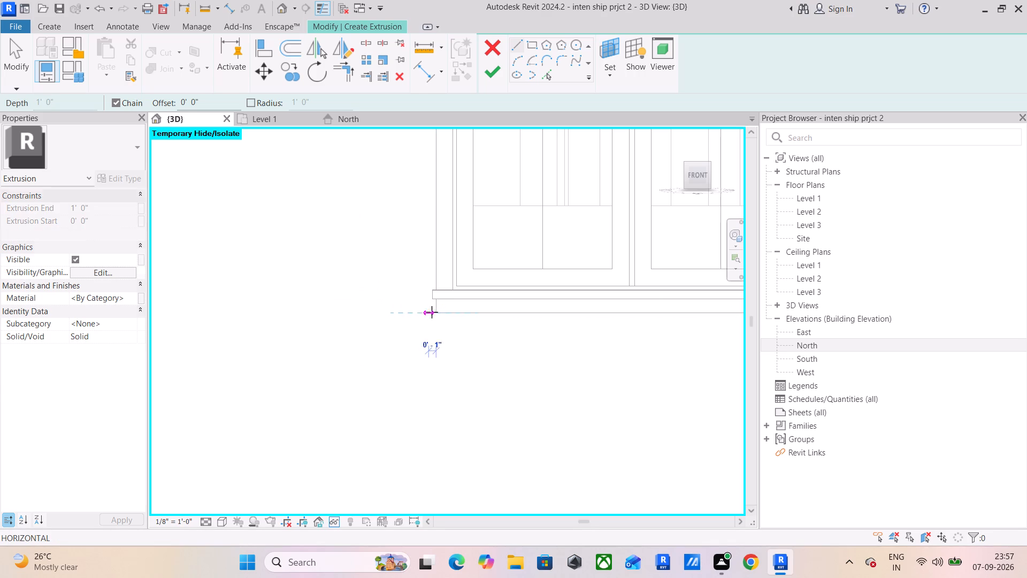
click(388, 316)
middle_drag(384, 226, 391, 440)
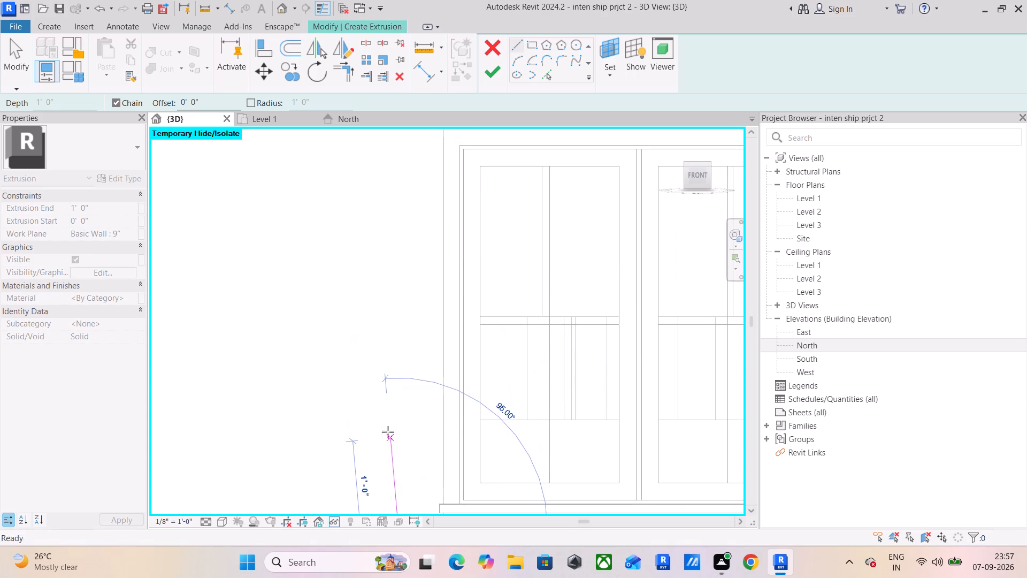
middle_drag(403, 156, 394, 242)
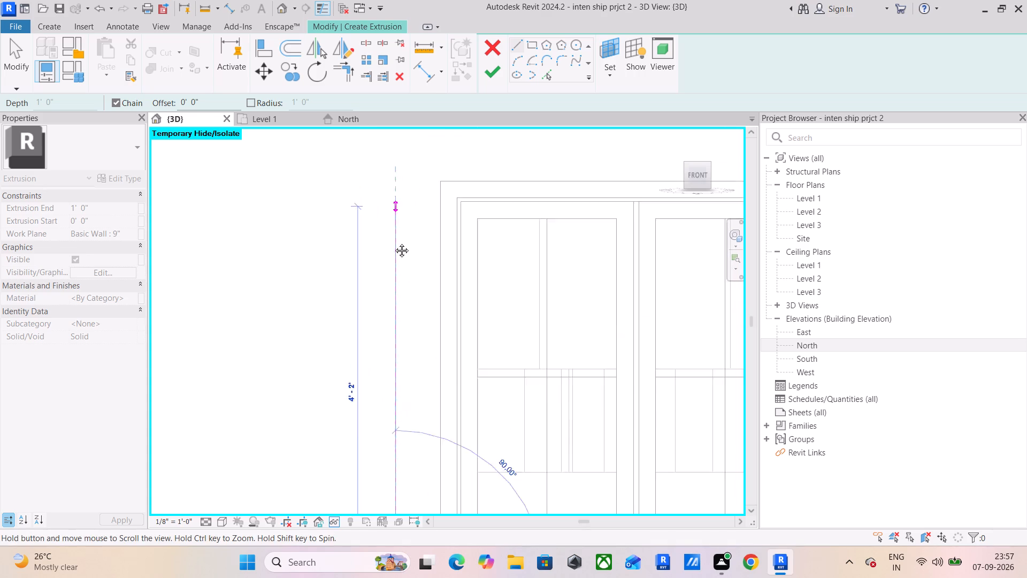
middle_drag(394, 242, 389, 341)
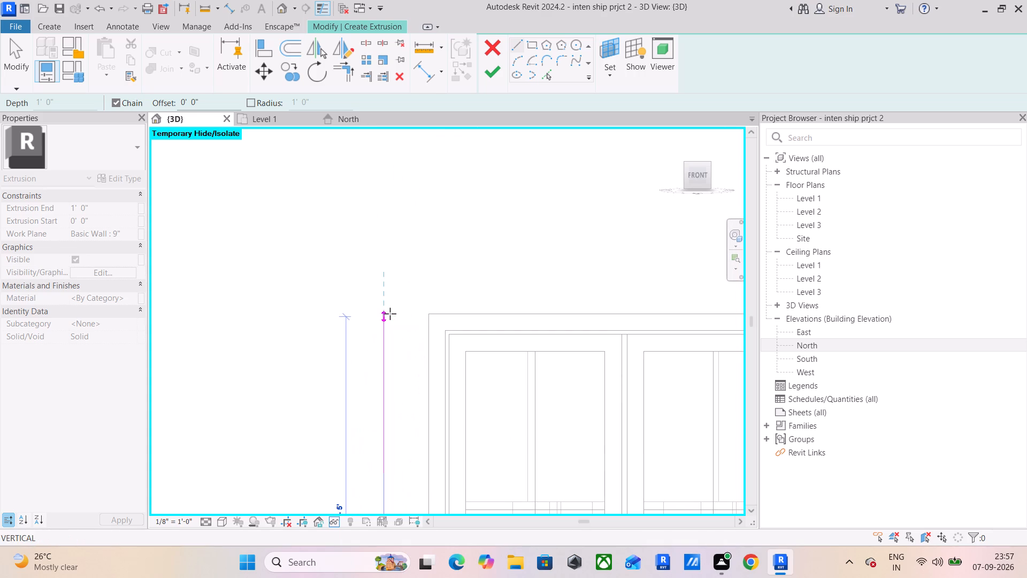
click(390, 314)
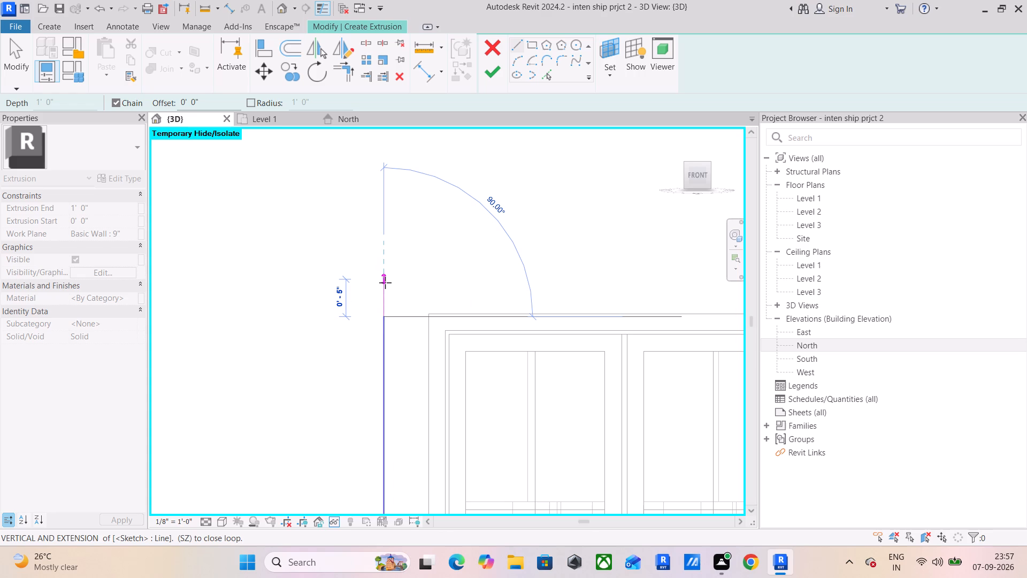
click(385, 275)
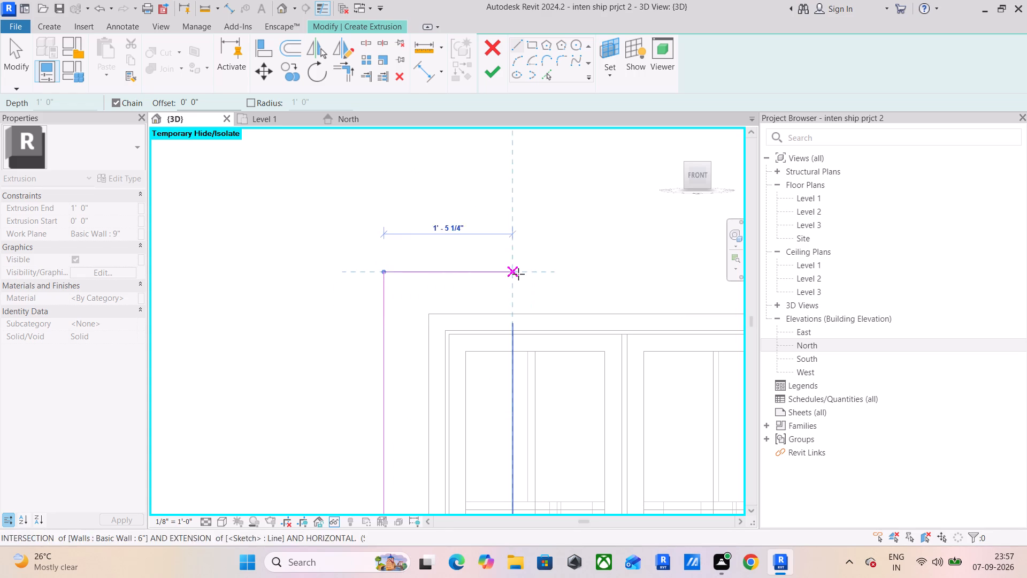
Close the outer rectangle around the window, about 5'-5" wide and offset about 6" from the trim on all sides.
middle_drag(528, 276, 281, 263)
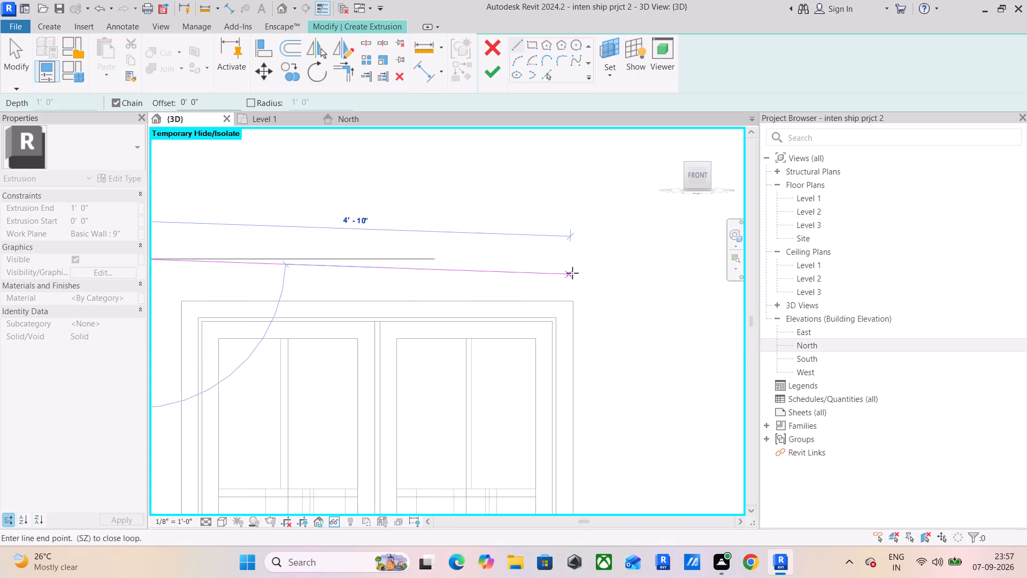
click(577, 263)
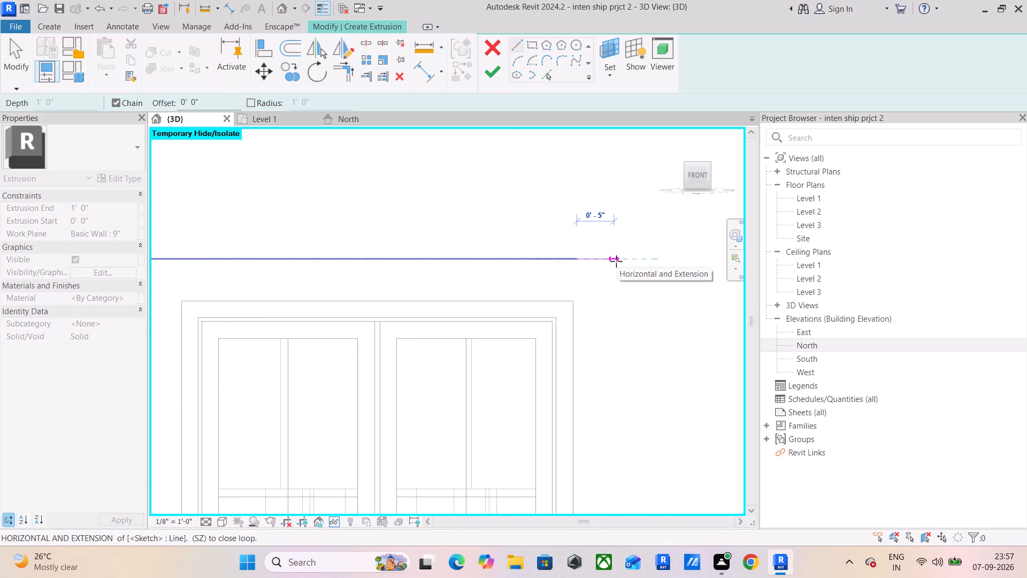
click(619, 260)
middle_drag(629, 403, 587, 194)
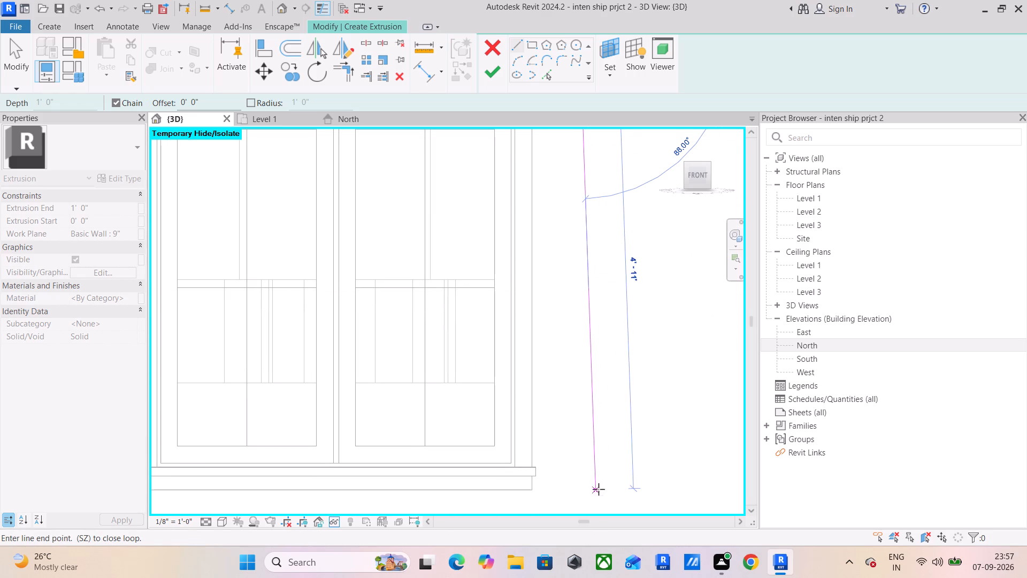
middle_drag(603, 488, 567, 271)
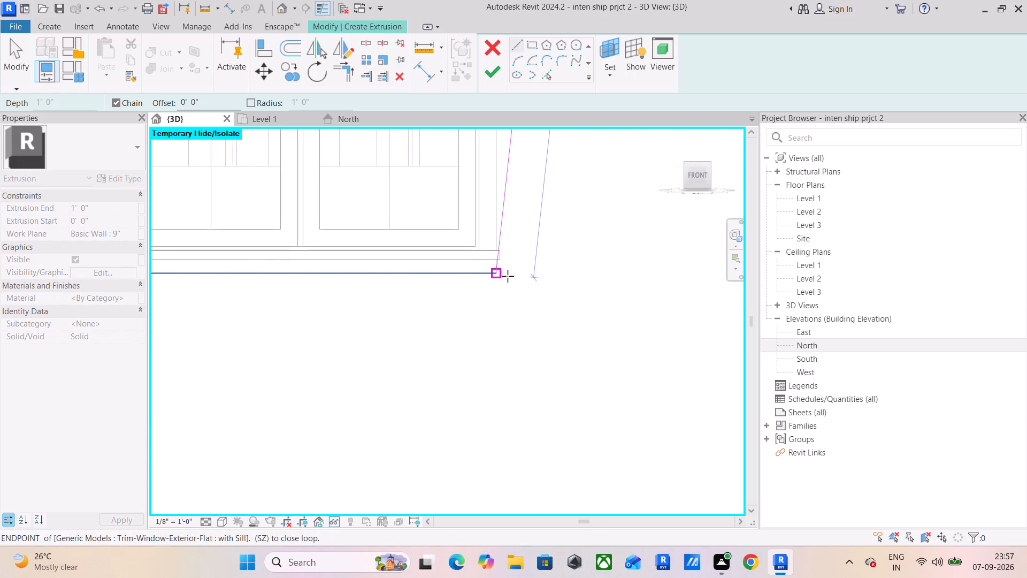
click(545, 272)
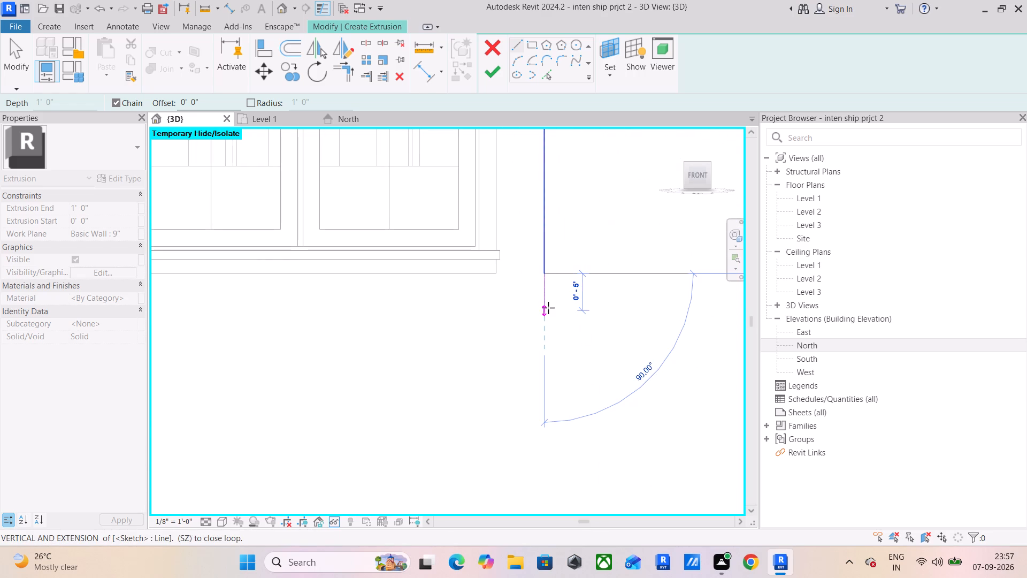
click(548, 315)
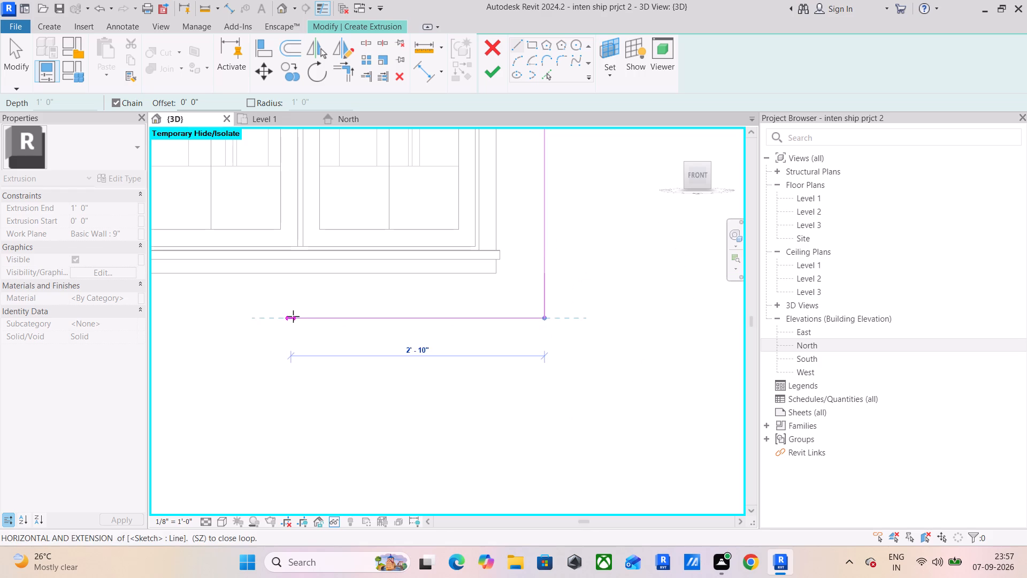
middle_drag(307, 318, 691, 294)
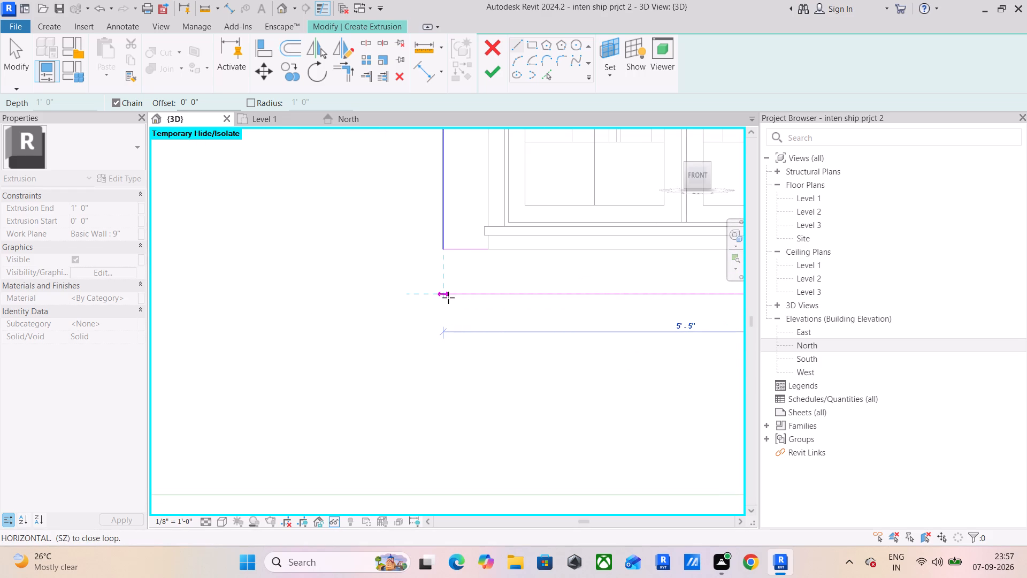
click(448, 298)
click(446, 250)
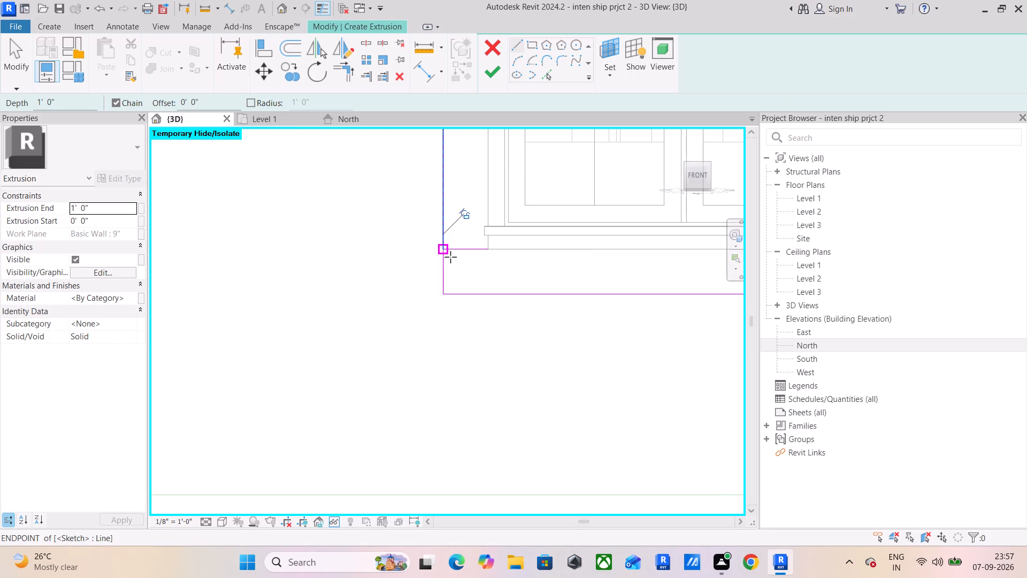
Sketch the inner rectangle along the window trim's outer edges, about 4'-4 1/2" wide and 4'-5 3/8" high.
click(489, 253)
middle_drag(610, 253, 245, 250)
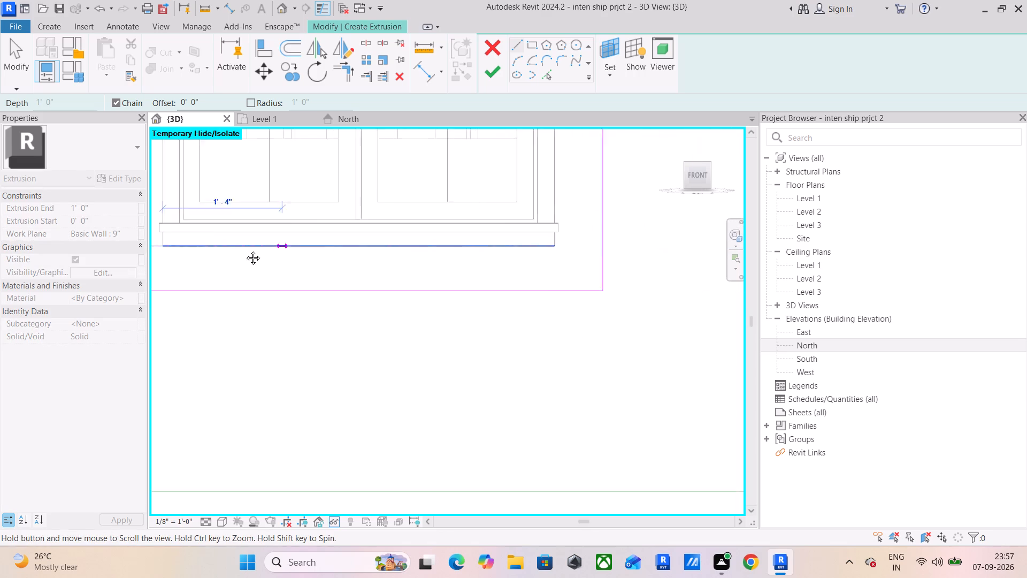
middle_drag(245, 250, 248, 250)
click(523, 247)
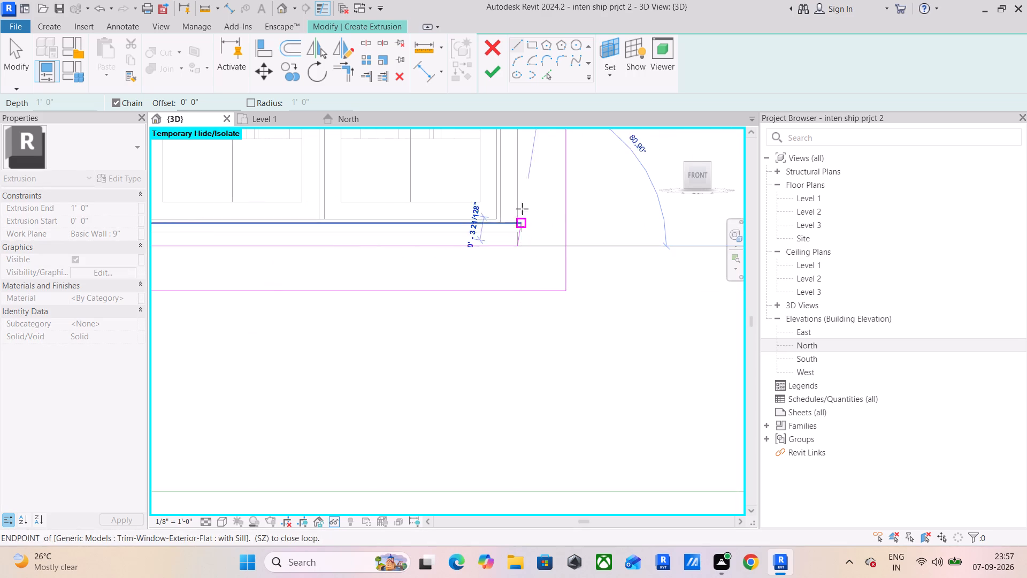
middle_drag(517, 180, 534, 469)
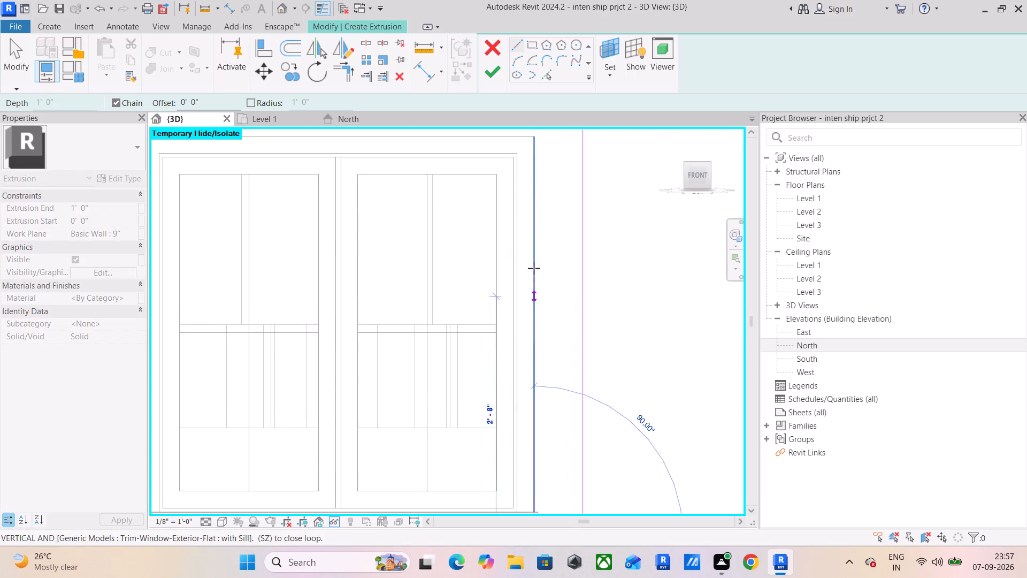
click(534, 138)
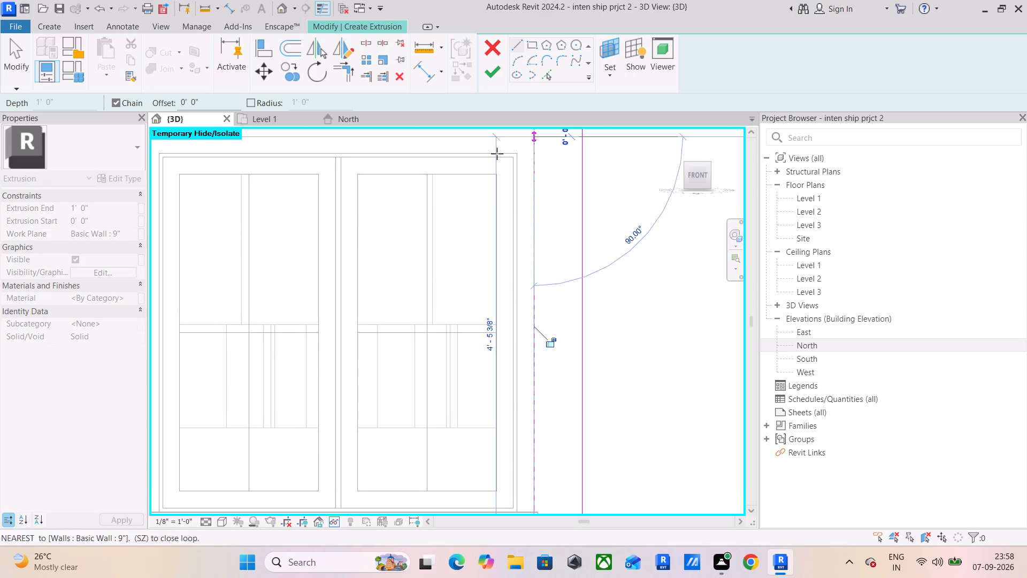
middle_drag(501, 157, 692, 191)
click(335, 169)
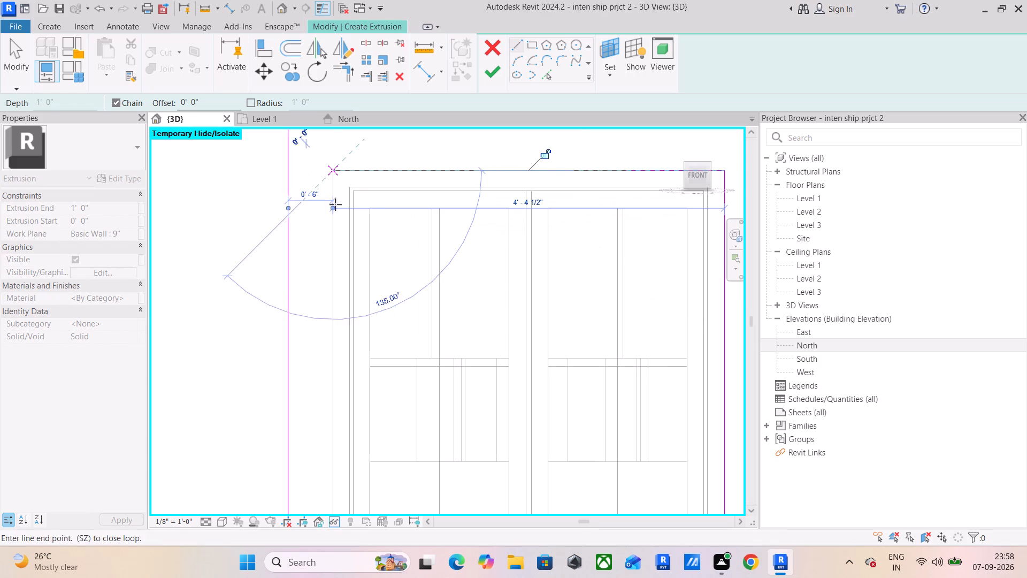
middle_drag(334, 307, 324, 134)
click(325, 398)
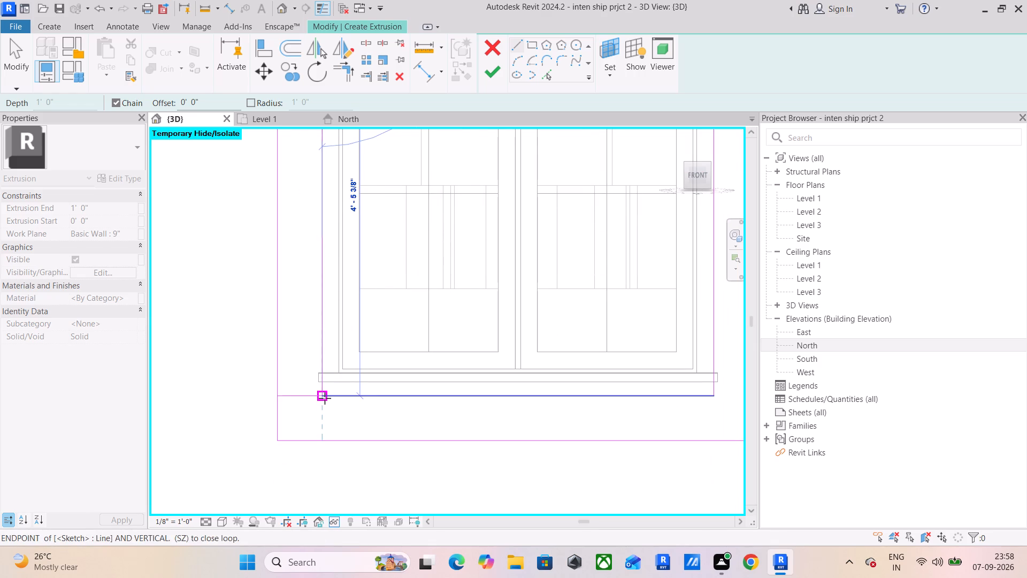
Delete the short guide line joining the two rectangles and finish the sketch as a 1' 0" deep extrusion.
key(Escape)
key(Escape)
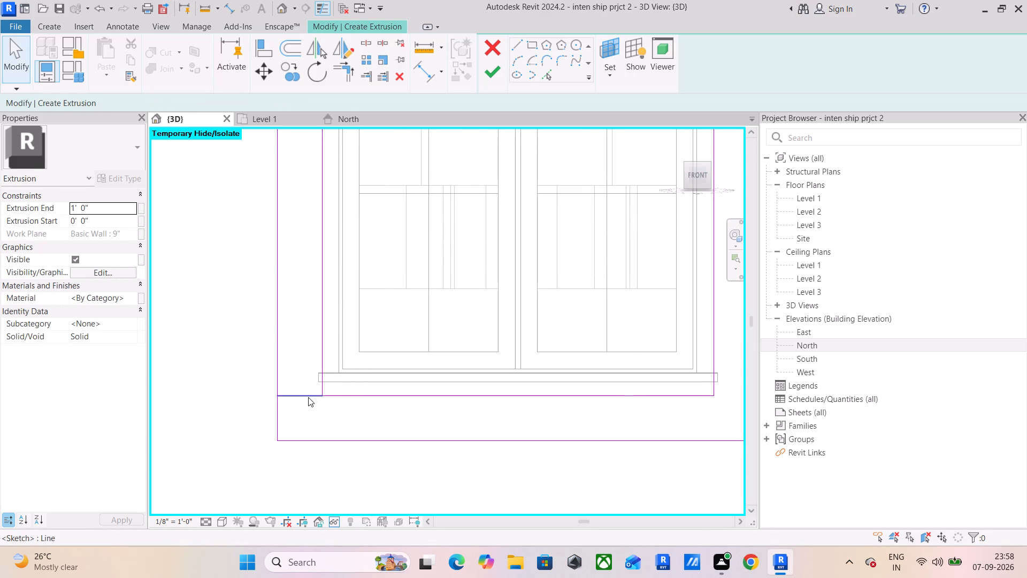
click(308, 397)
key(Delete)
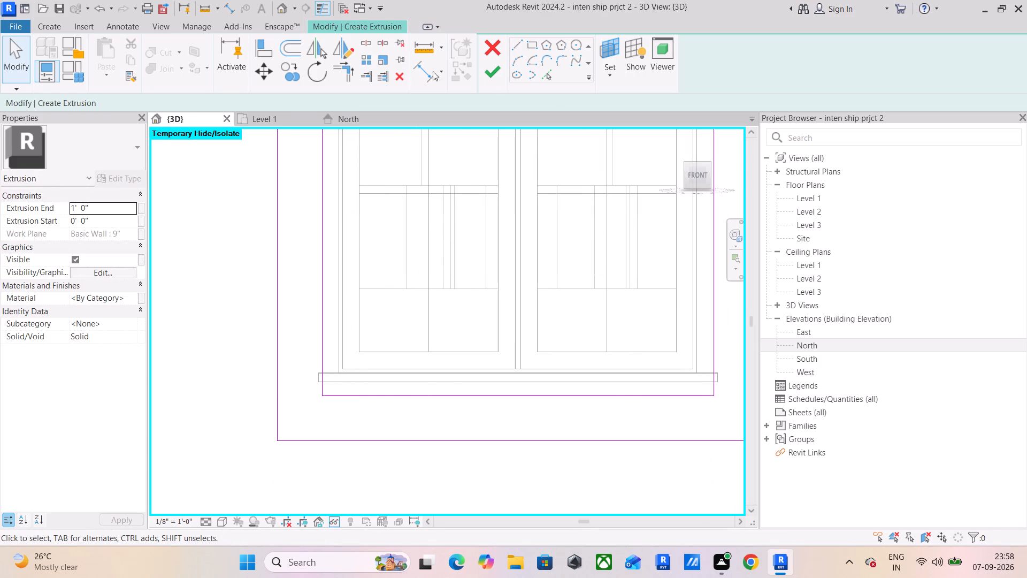
click(490, 71)
Examine the projecting frame around the window from the front and the side, keeping it selected.
scroll(560, 362, down, 4)
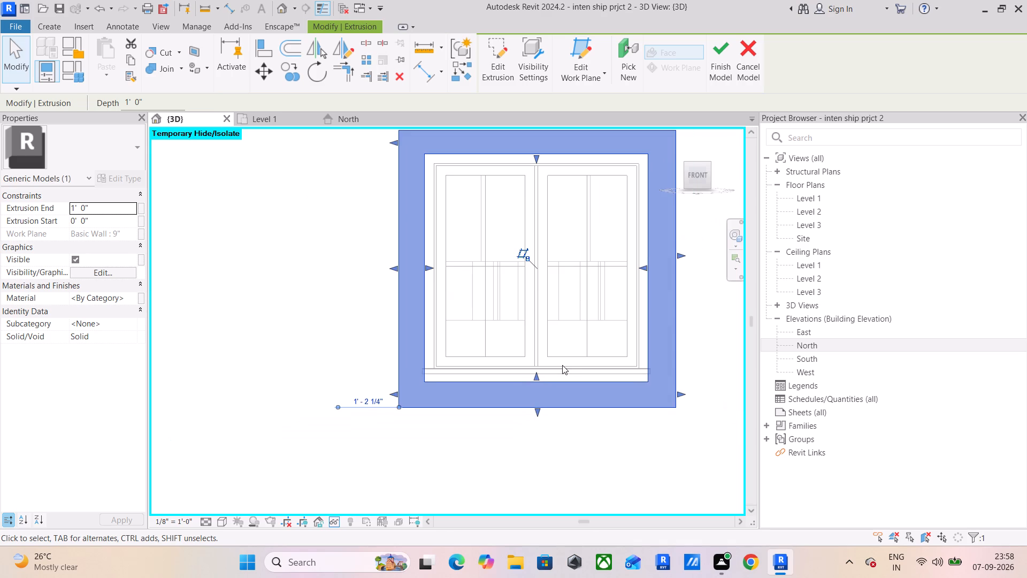
scroll(576, 344, down, 3)
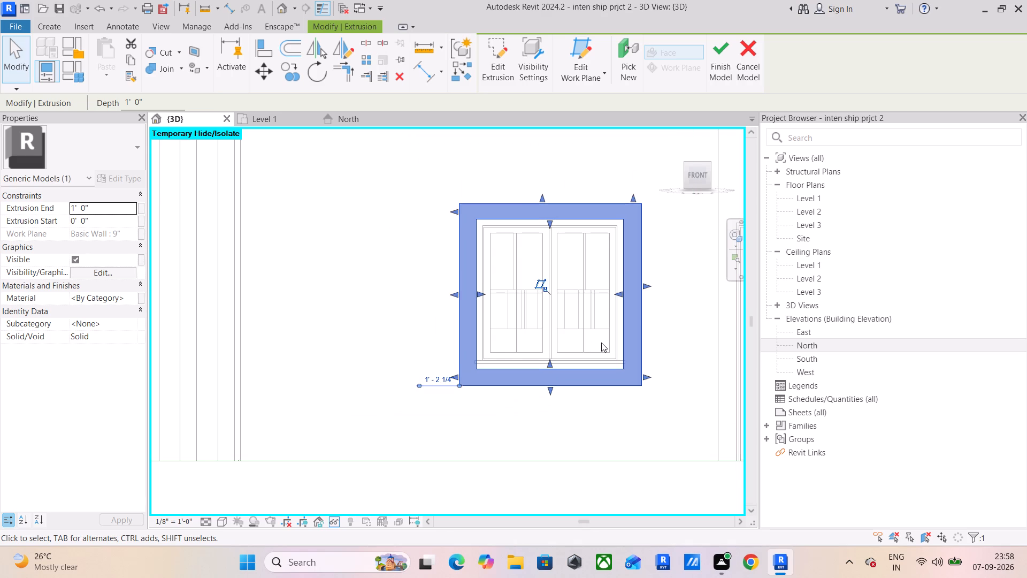
shift+middle_drag(634, 339, 538, 350)
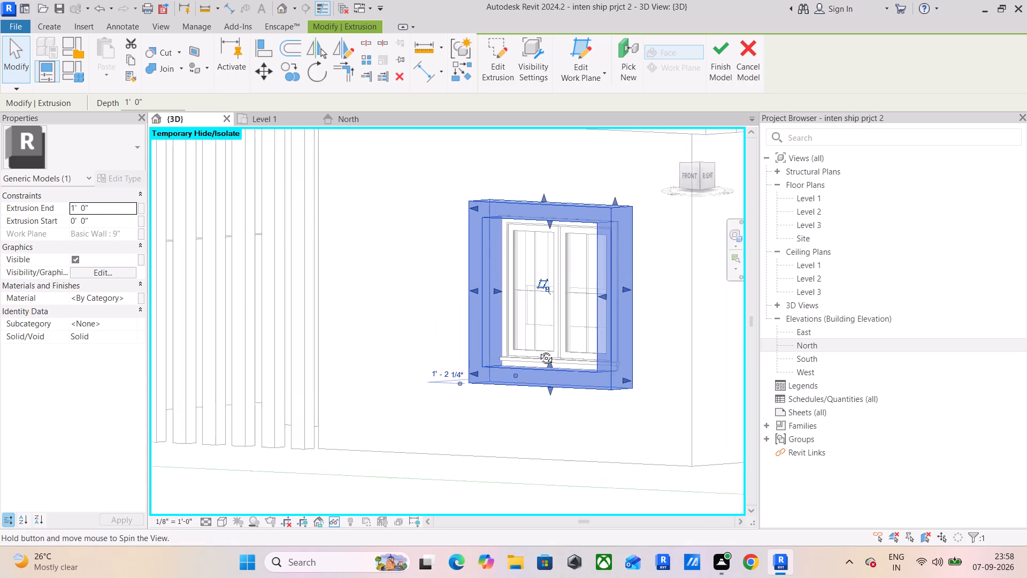
shift+middle_drag(538, 350, 487, 361)
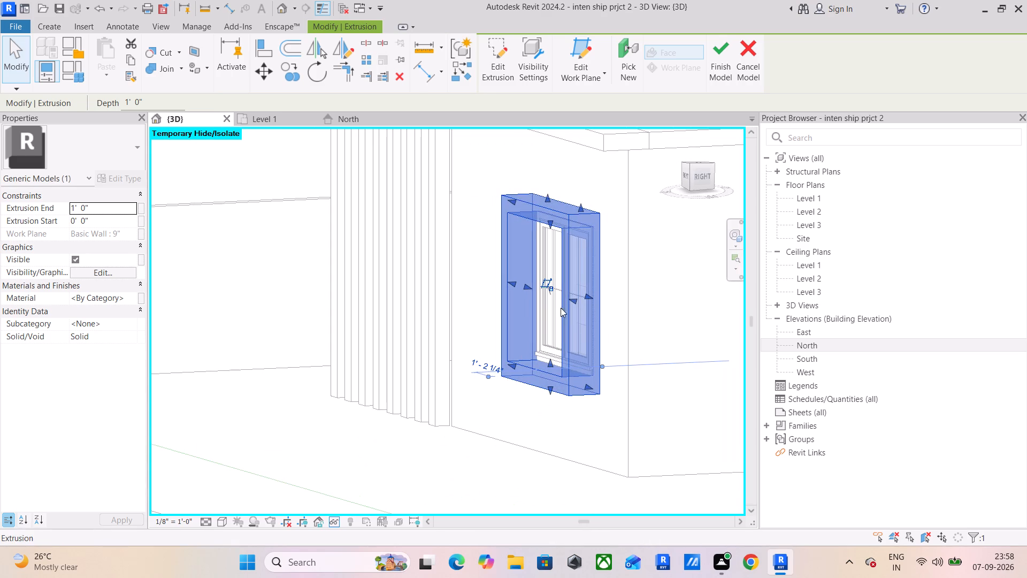
scroll(568, 306, up, 6)
scroll(558, 305, down, 5)
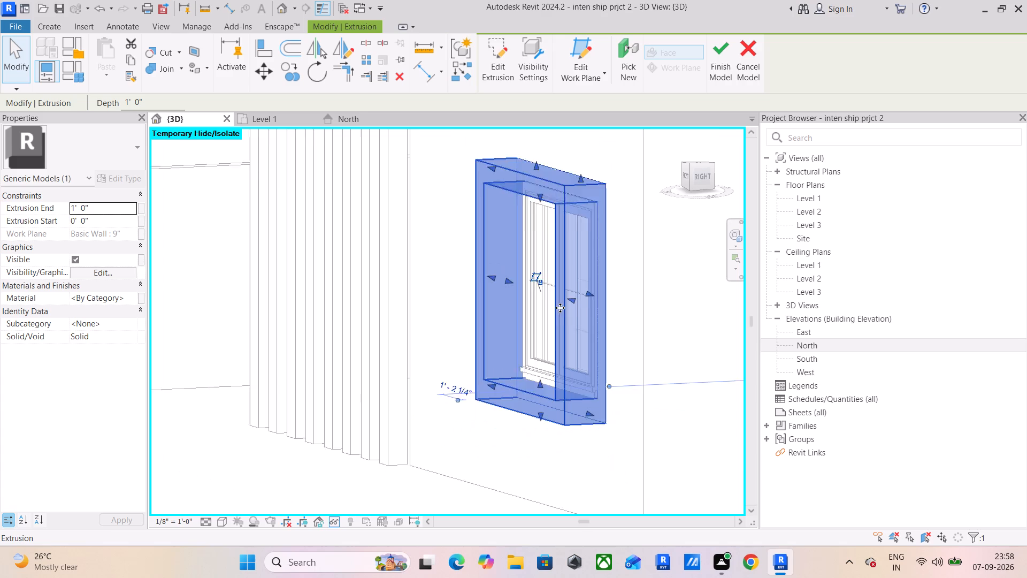
scroll(560, 308, down, 1)
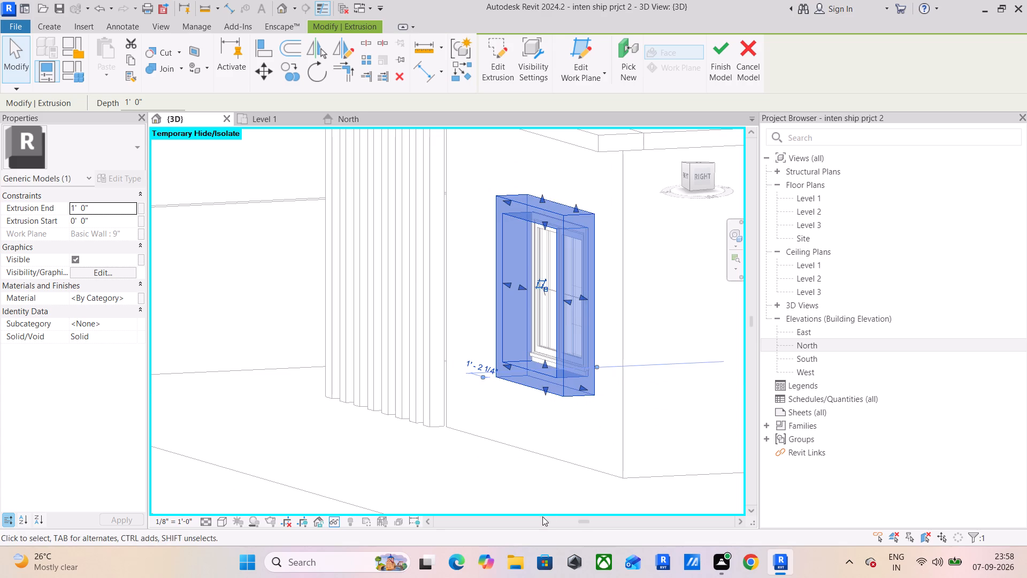
click(580, 444)
click(574, 384)
click(554, 382)
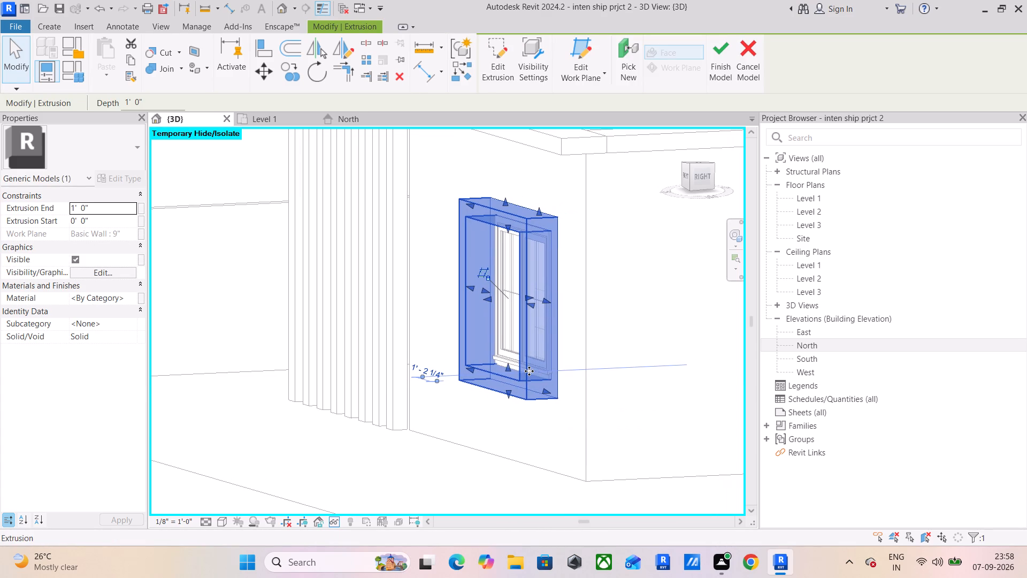
Reduce the window frame's projection from the wall to about 8 5/8" and finish the in-place model.
shift+middle_drag(529, 371, 498, 371)
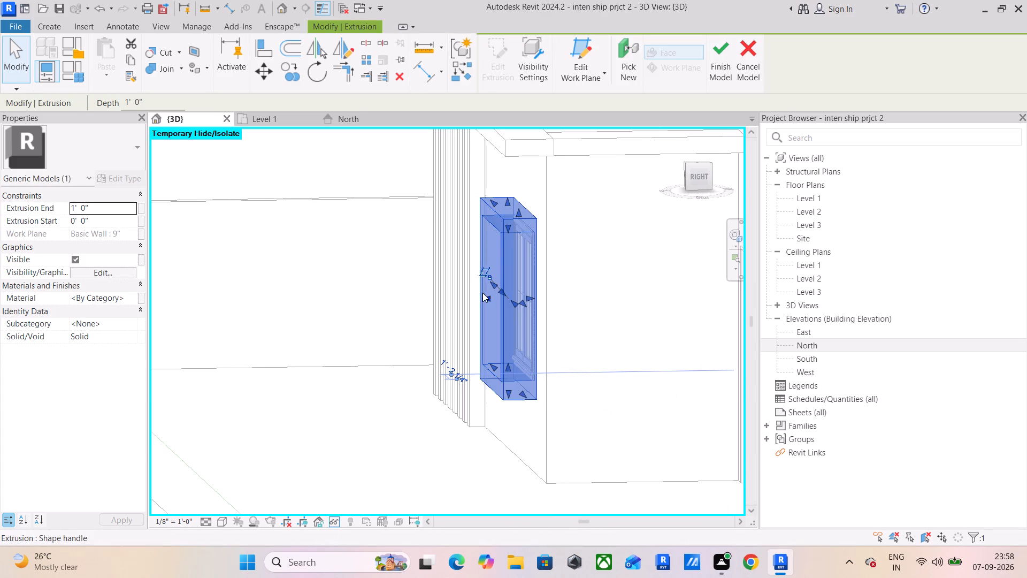
drag(485, 295, 493, 295)
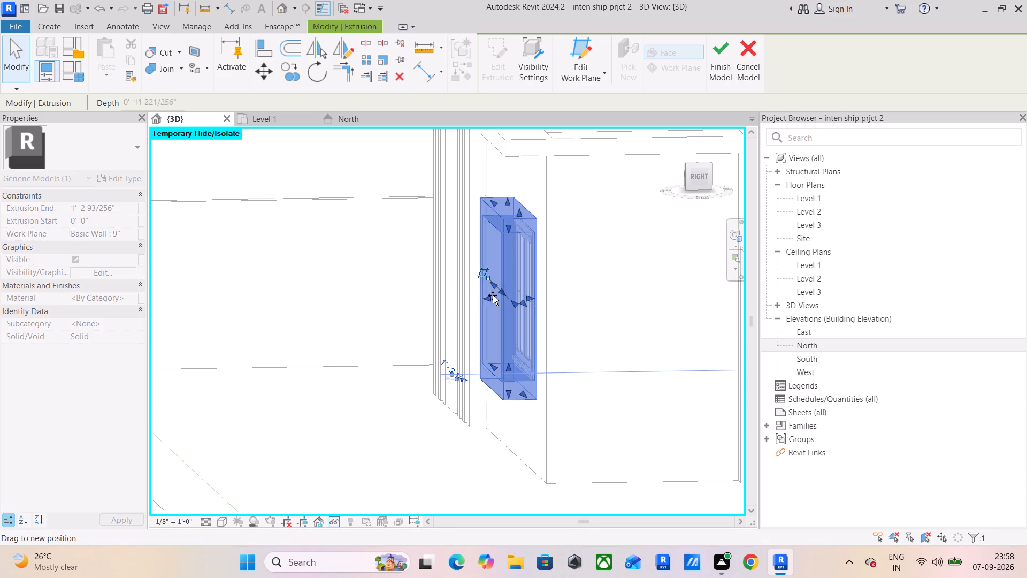
drag(493, 295, 501, 295)
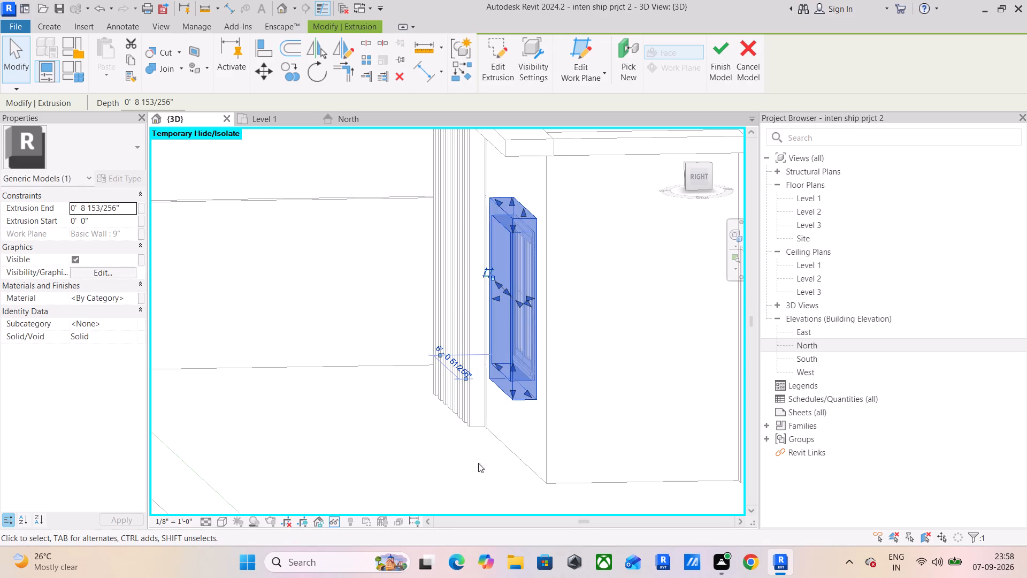
click(453, 468)
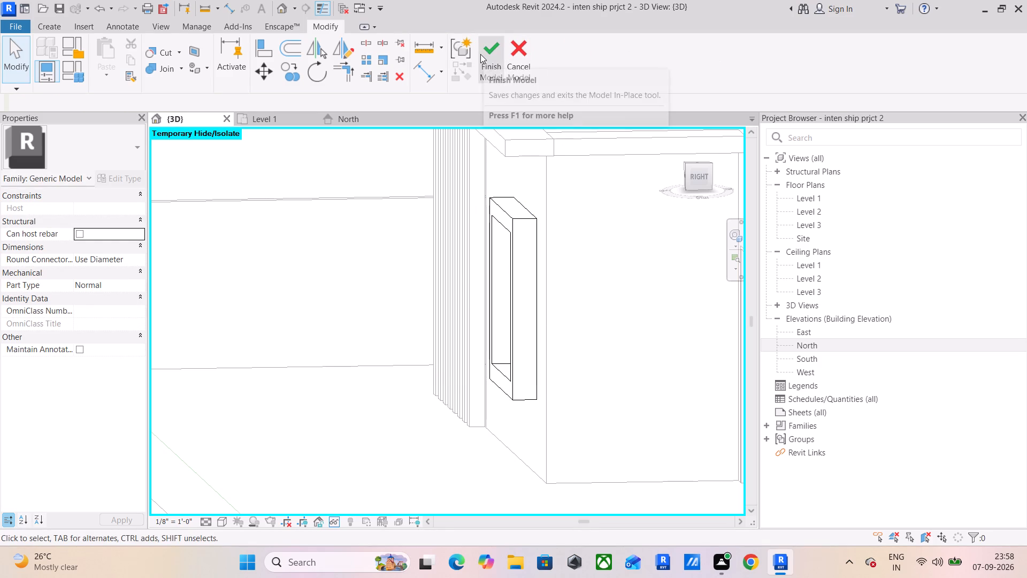
click(493, 65)
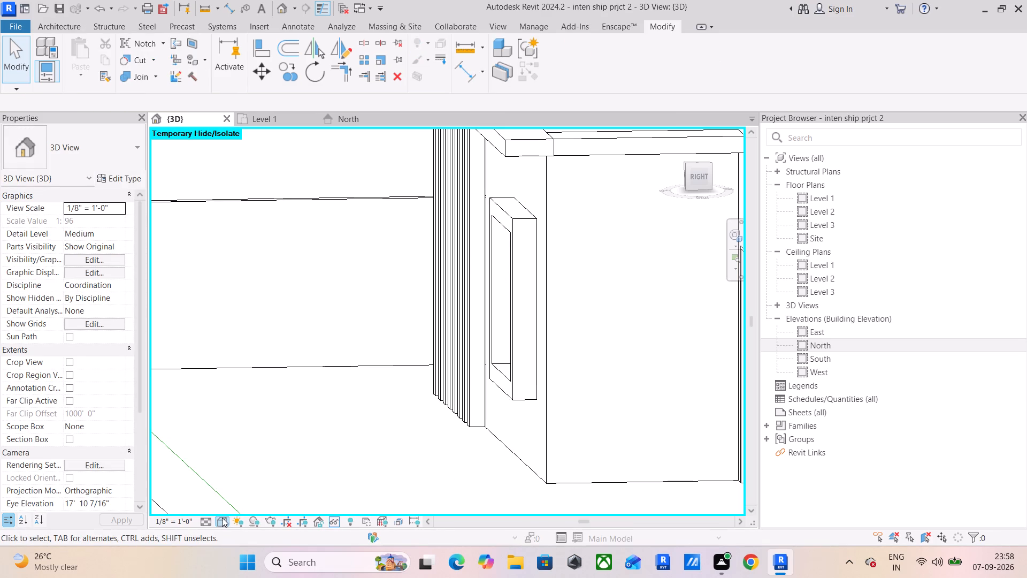
Change the 3D view's visual style to show filled, coloured surfaces and inspect the window frame beside the slatted screen.
click(222, 518)
click(236, 505)
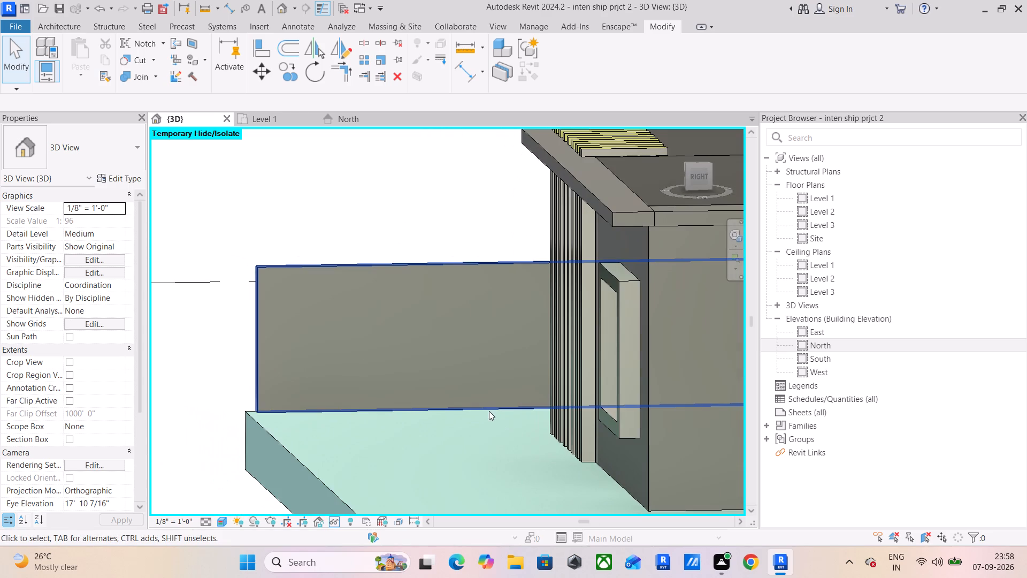
shift+middle_drag(489, 411, 588, 425)
scroll(588, 424, down, 2)
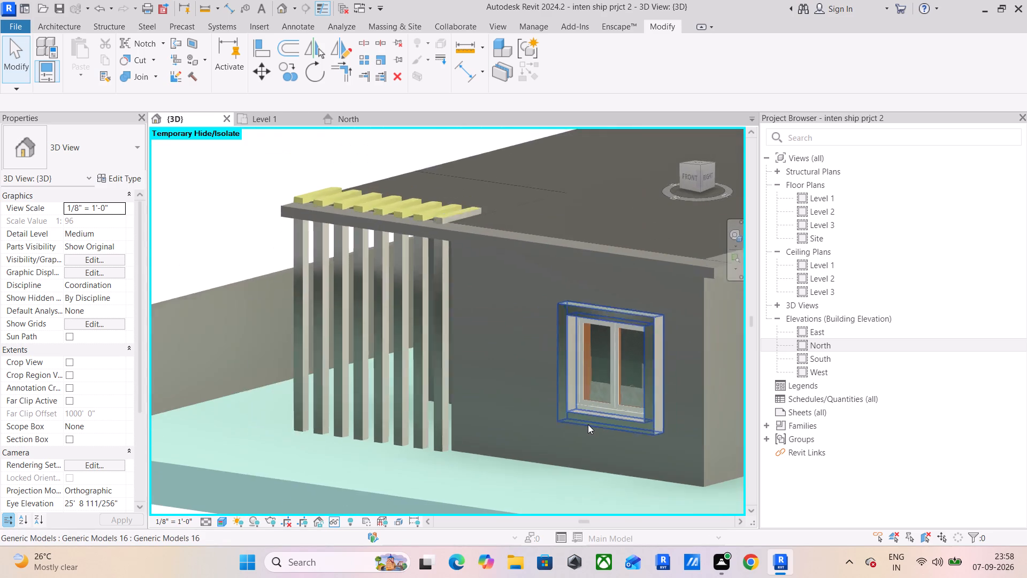
Start a new in-place model in the Generic Models category, accepting the default name.
scroll(588, 424, down, 2)
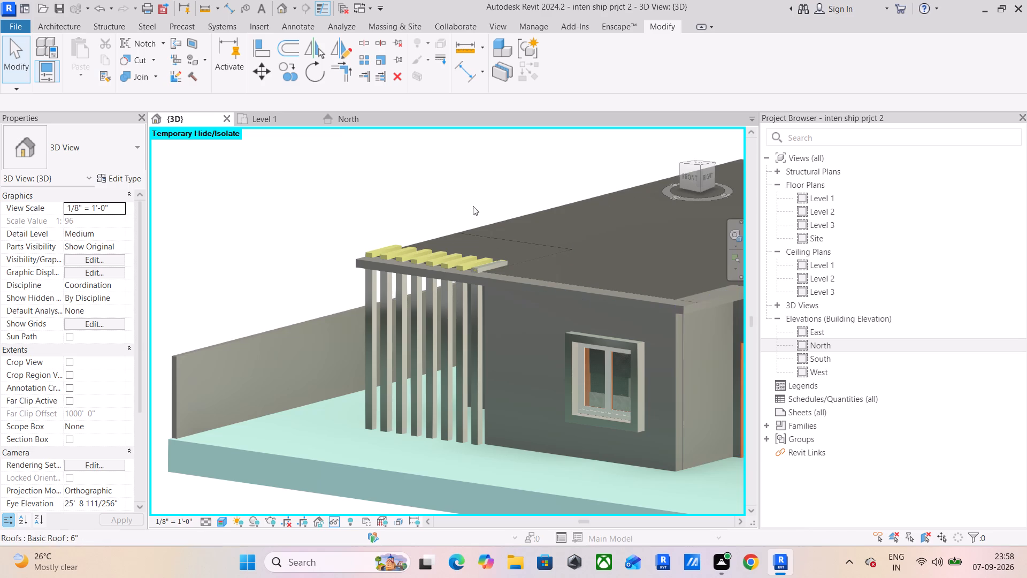
click(637, 343)
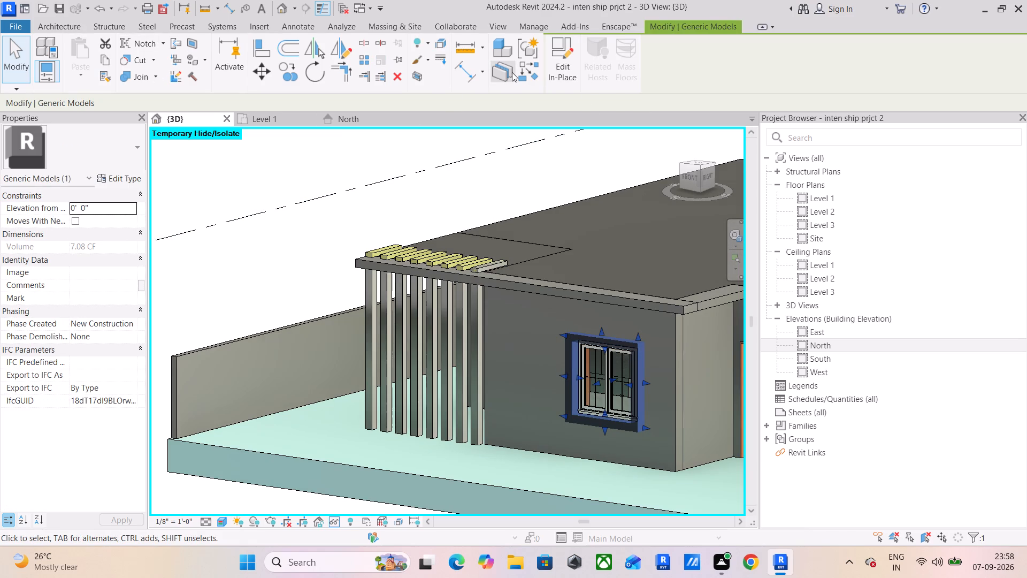
click(524, 72)
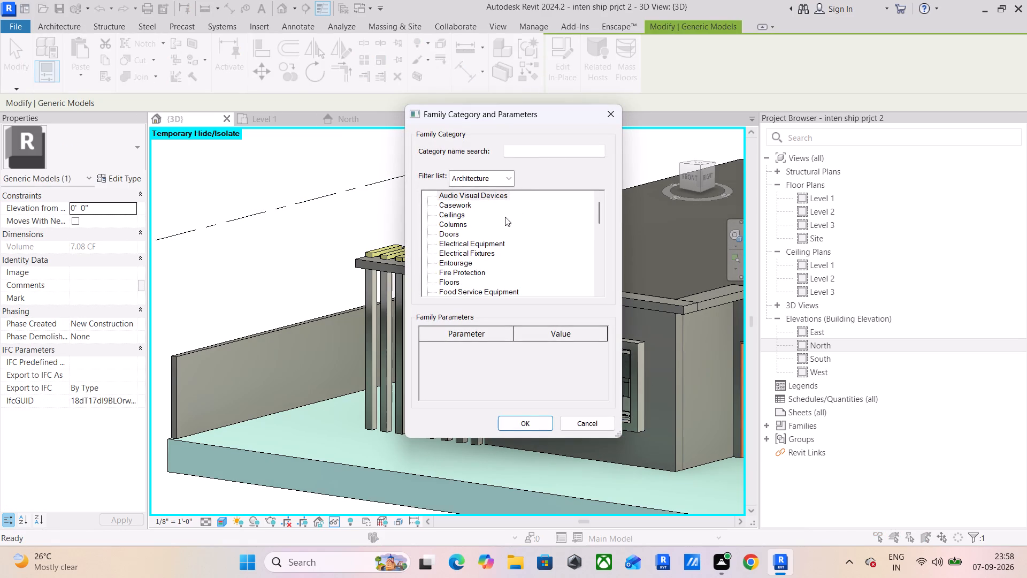
scroll(476, 242, down, 3)
click(472, 291)
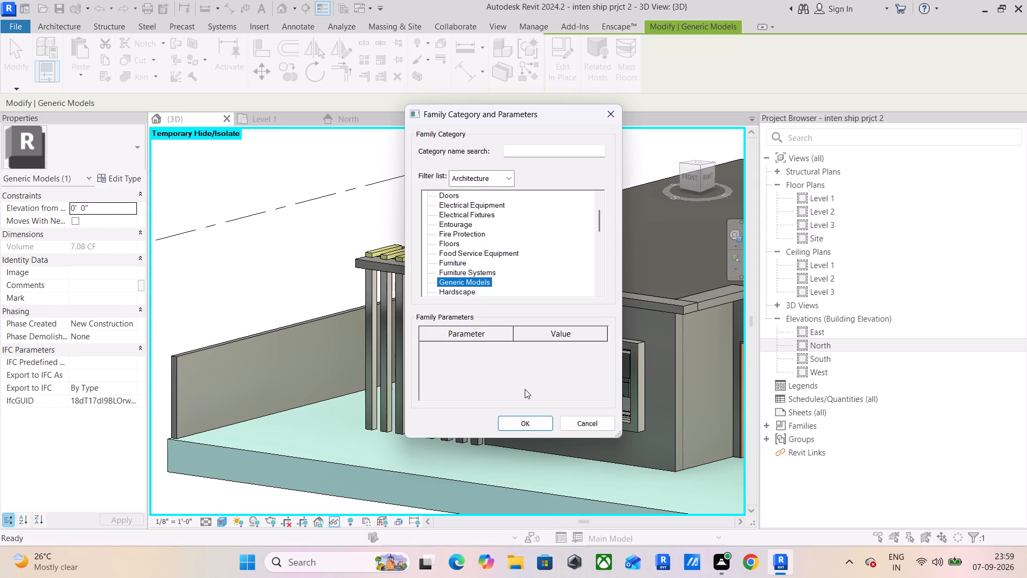
click(527, 429)
click(519, 304)
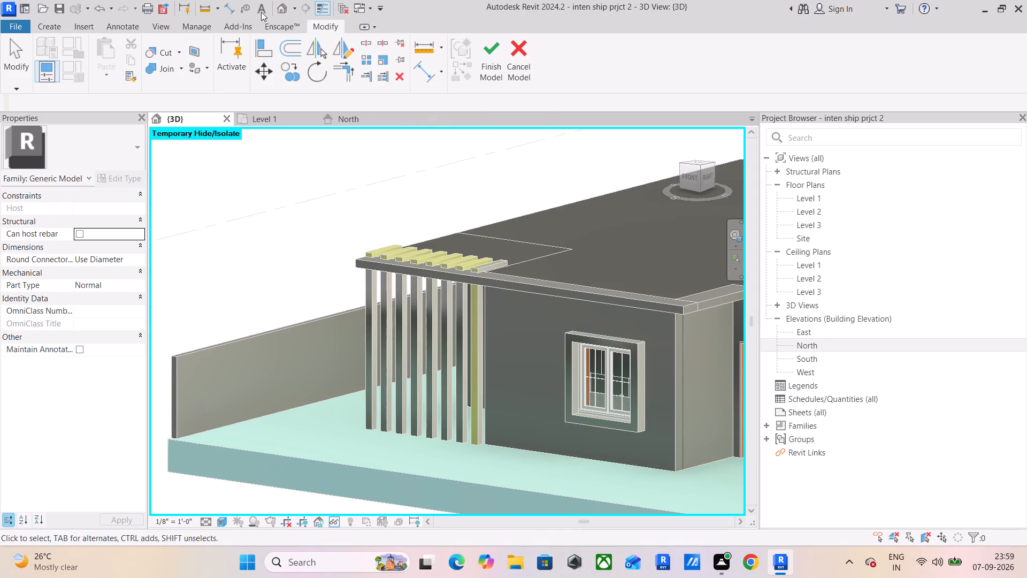
Start an Extrusion and set its work plane by picking the front wall face between the vertical slats and the window.
click(45, 24)
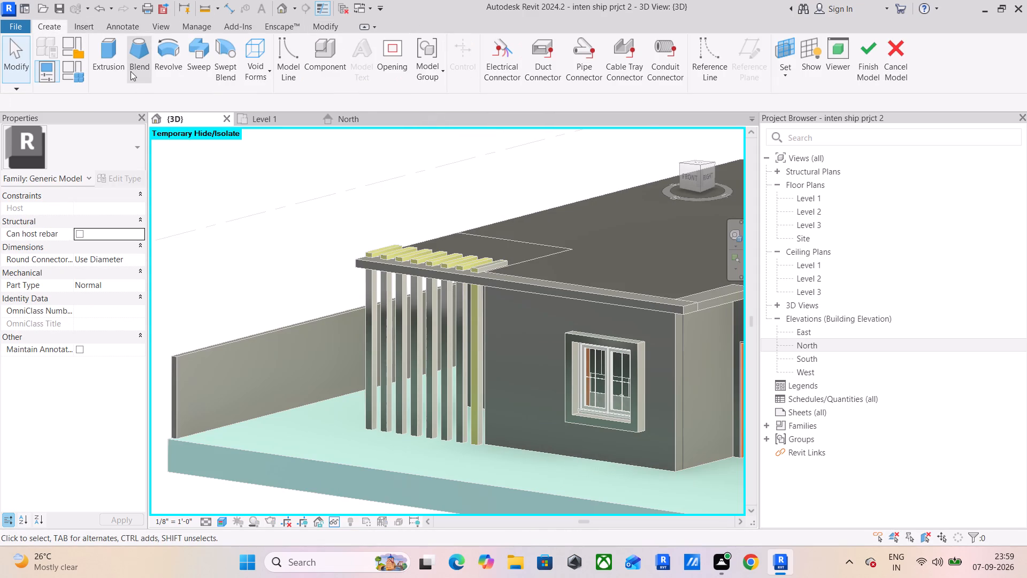
click(101, 50)
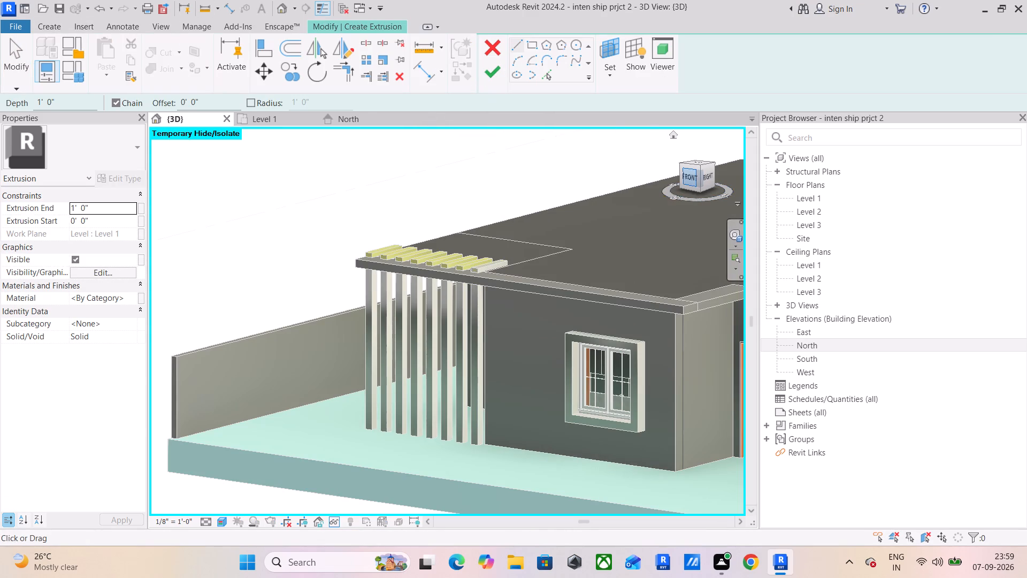
click(688, 173)
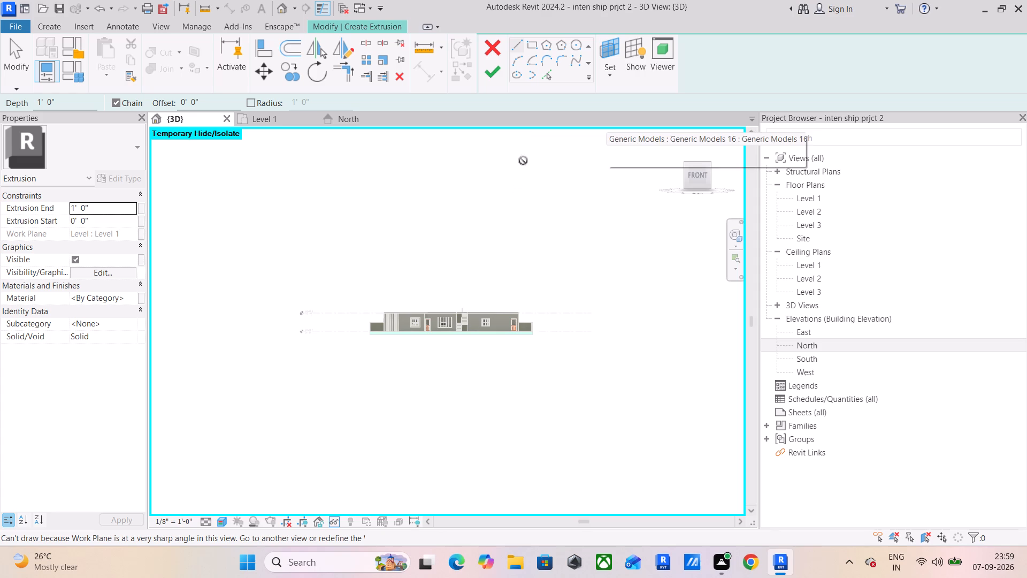
click(615, 62)
click(615, 93)
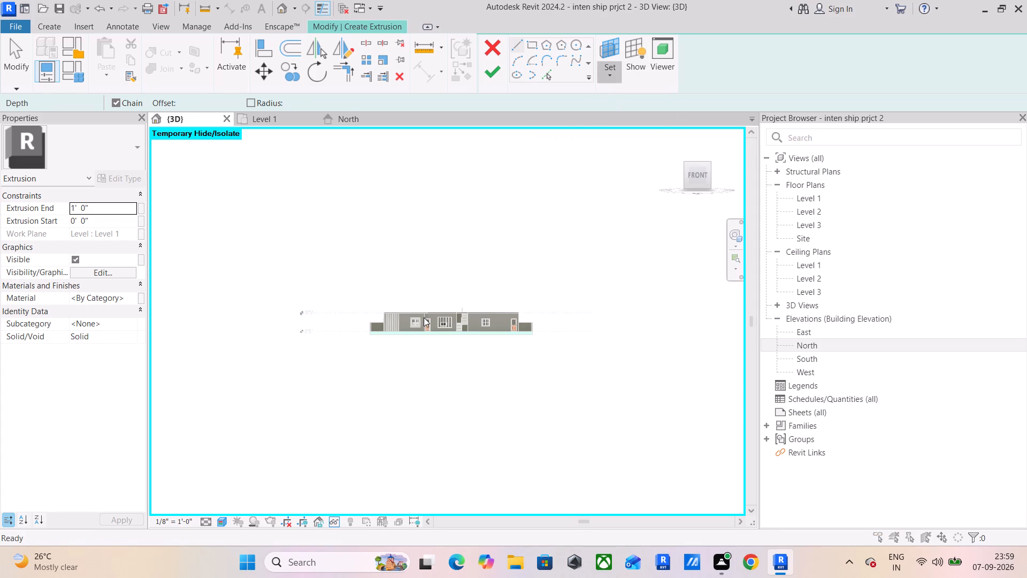
scroll(392, 330, up, 5)
click(443, 299)
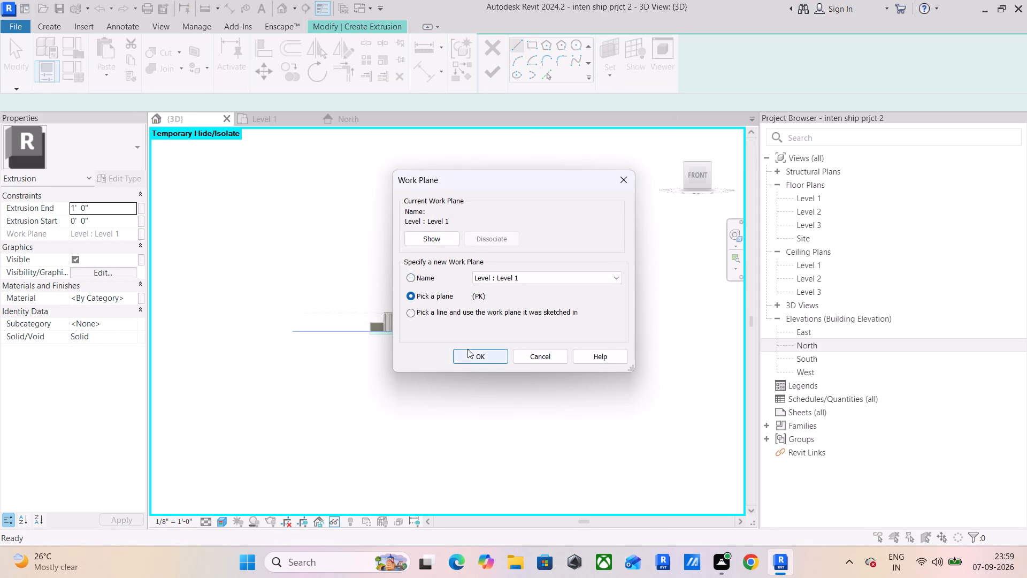
click(467, 349)
scroll(416, 308, up, 17)
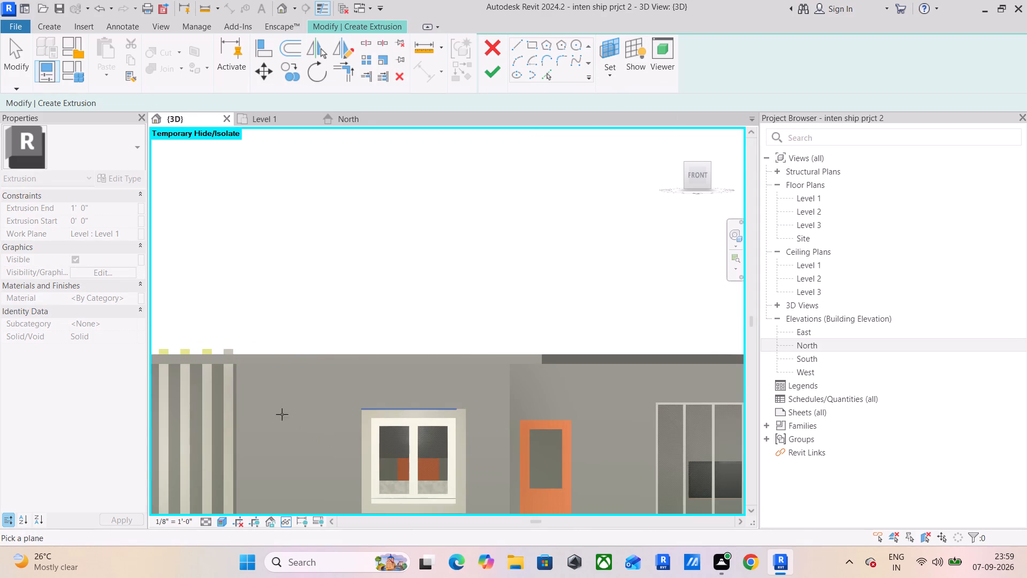
shift+middle_drag(279, 414, 283, 424)
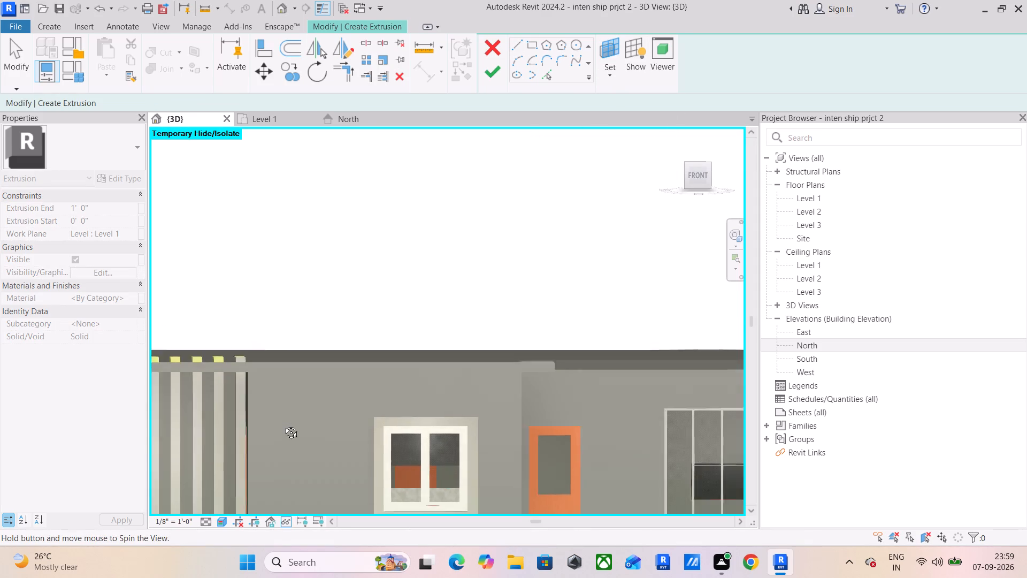
shift+middle_drag(283, 424, 287, 440)
middle_drag(289, 442, 363, 270)
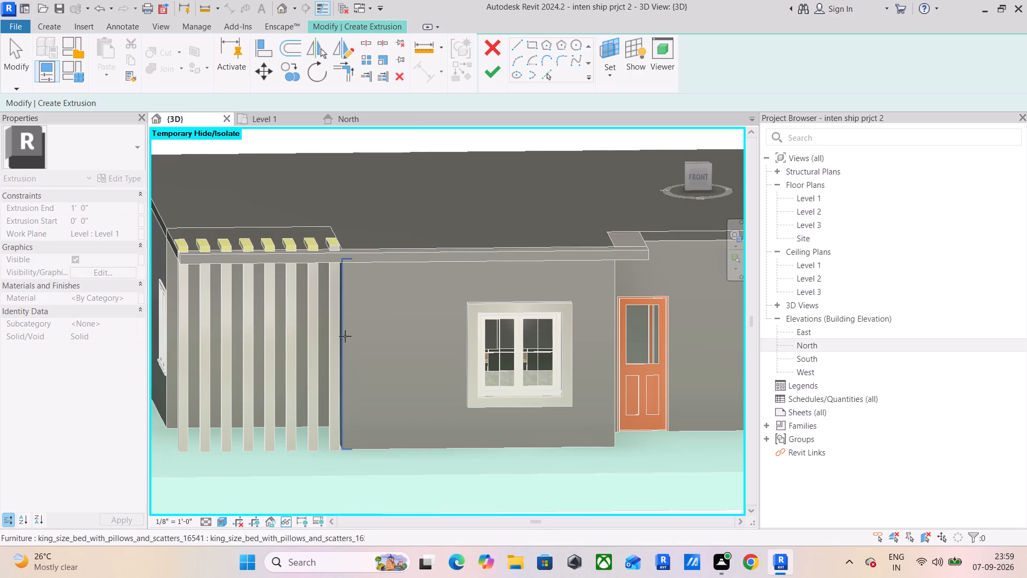
shift+middle_drag(354, 354, 373, 372)
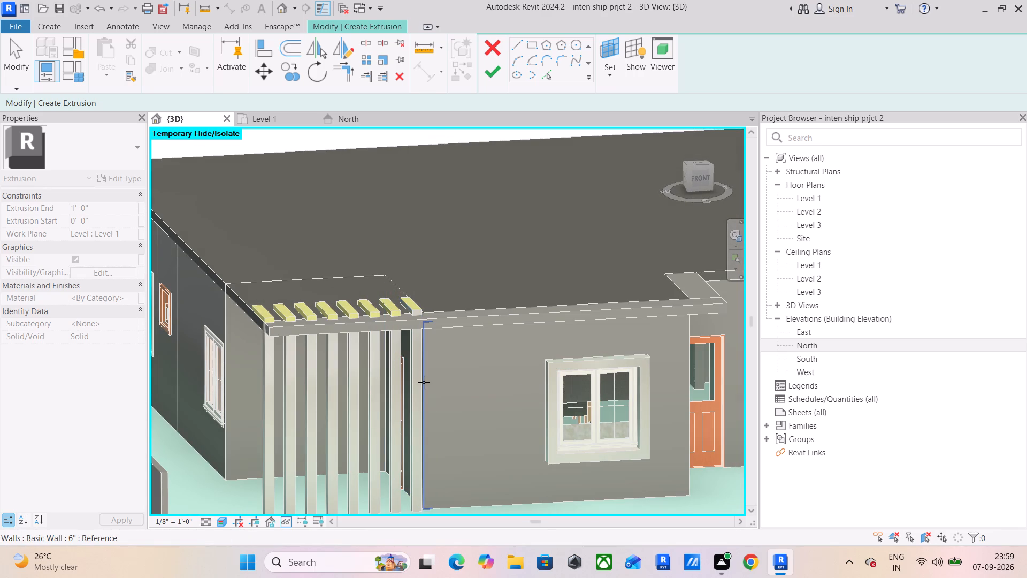
click(435, 393)
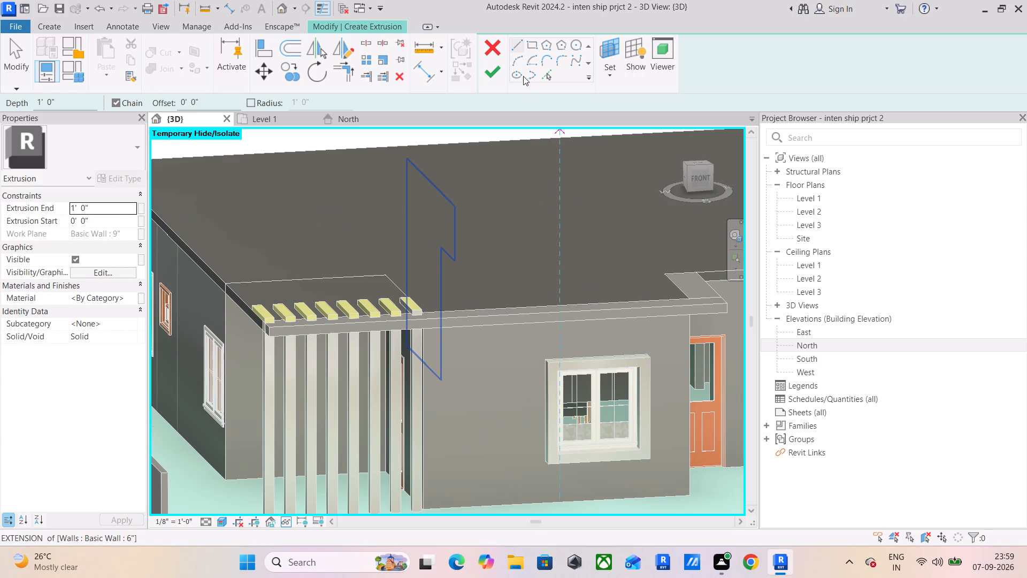
Face the 3D view to the front and set its visual style to Hidden Line.
click(700, 182)
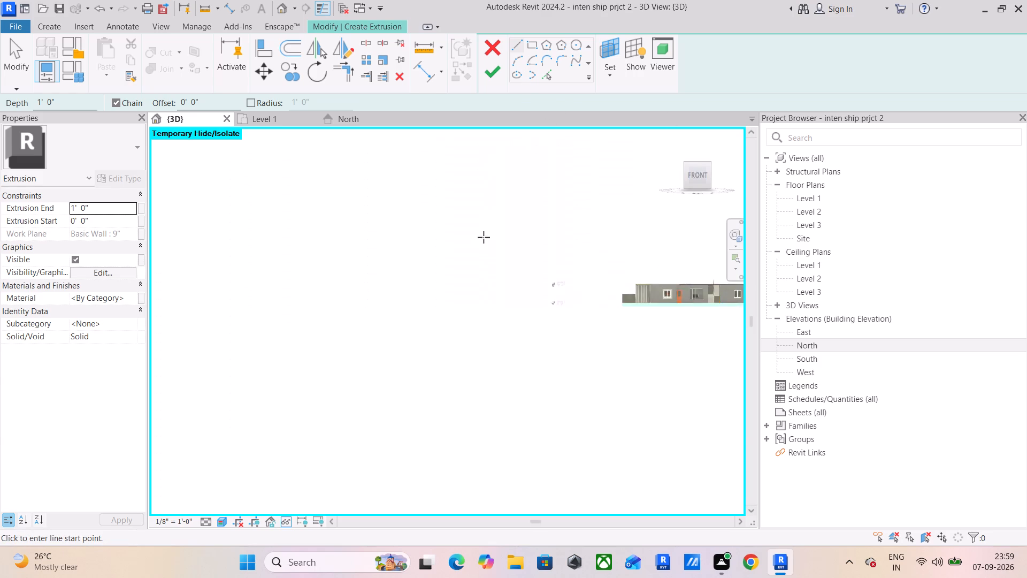
scroll(491, 302, up, 6)
scroll(316, 349, up, 10)
scroll(244, 328, up, 4)
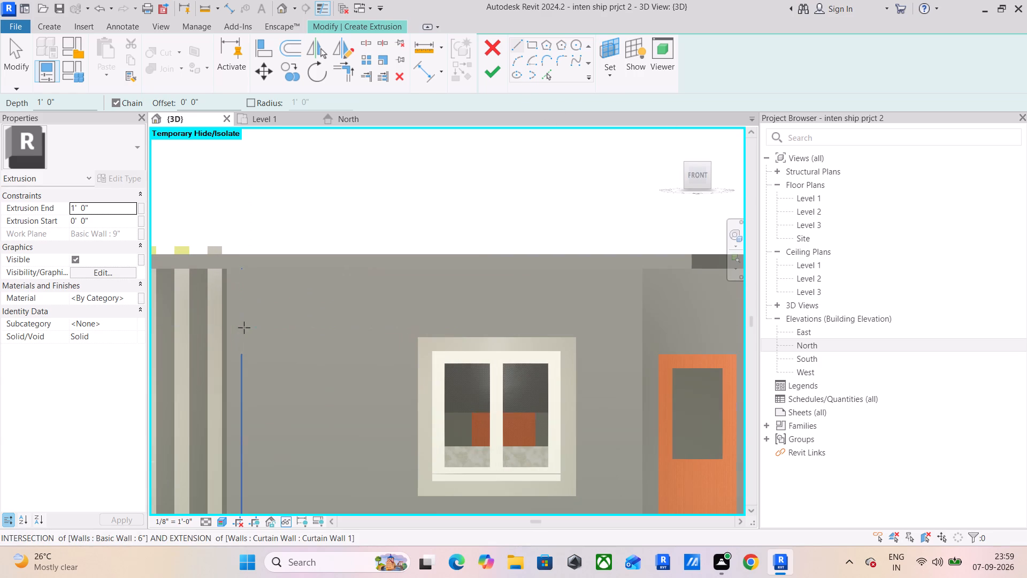
click(221, 529)
click(221, 526)
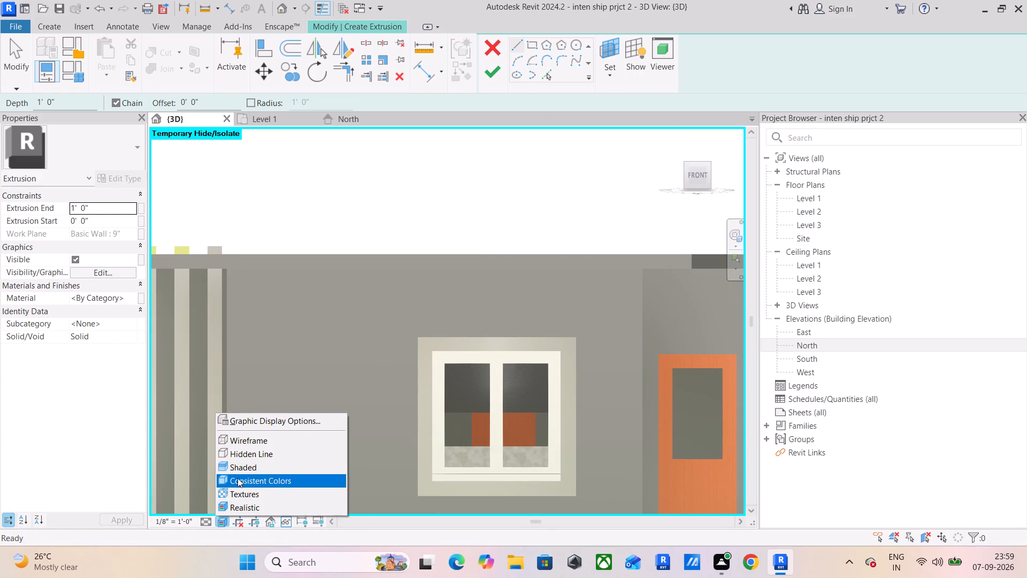
click(242, 458)
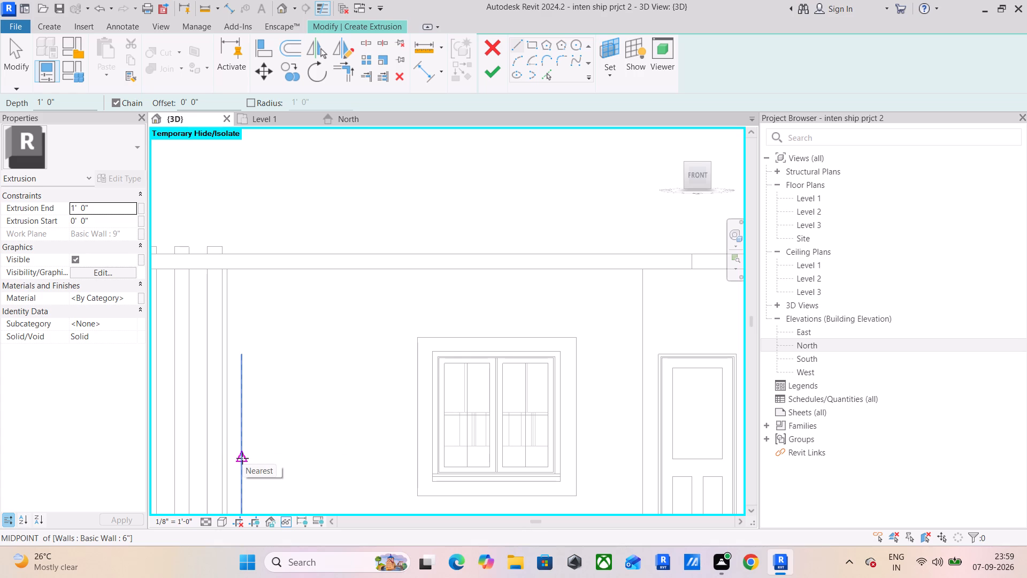
Sketch a closed rectangle 1'-6" wide and 10'-6" tall beside the last slat, from wall base to roof top, and finish the extrusion.
middle_drag(246, 443, 298, 316)
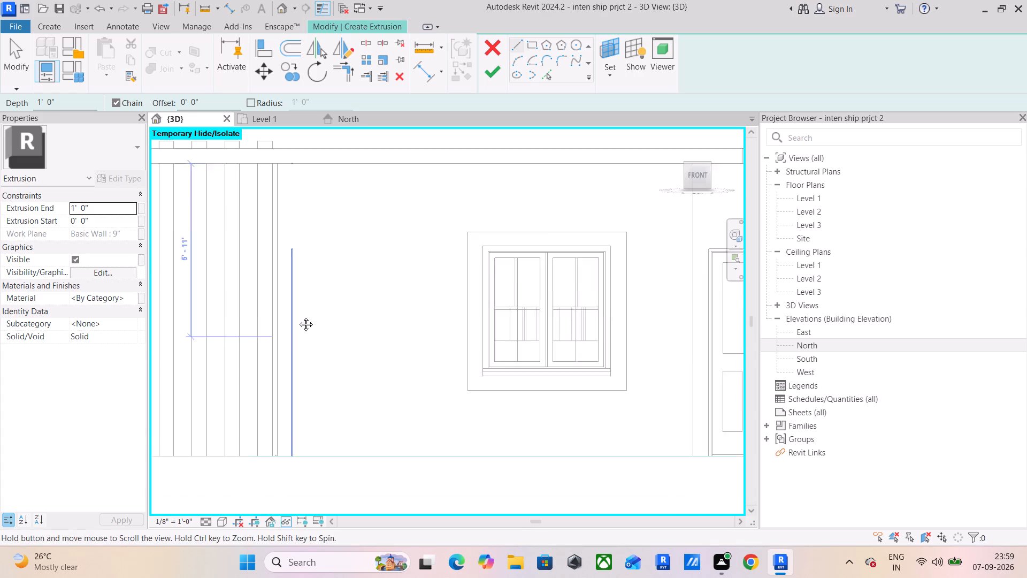
middle_drag(298, 316, 290, 226)
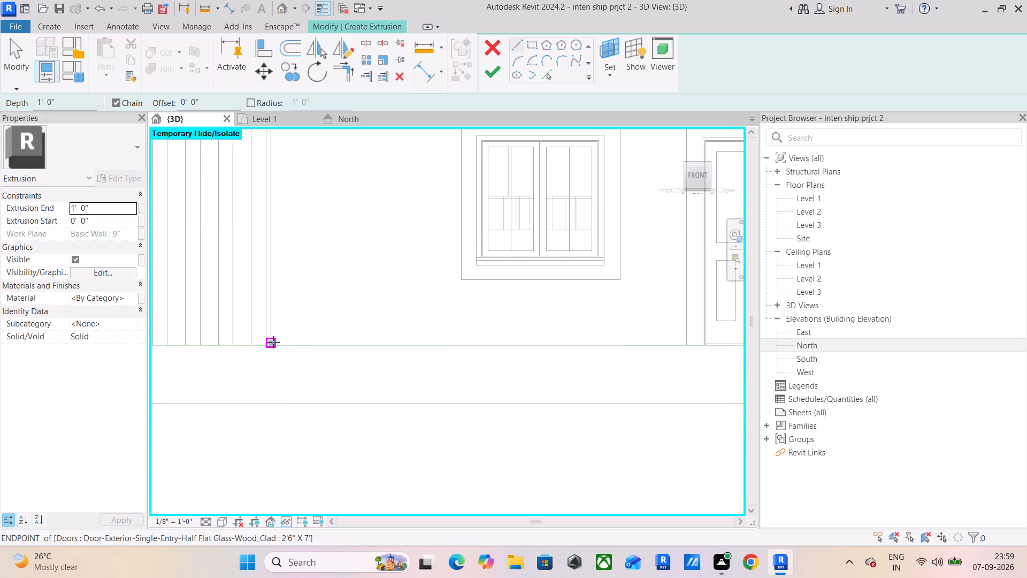
scroll(270, 351, up, 13)
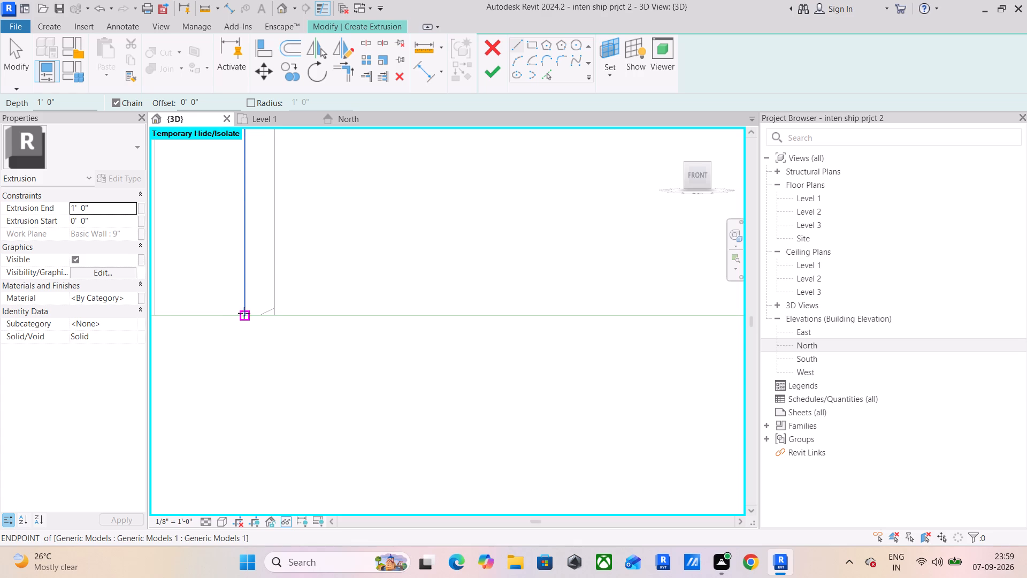
scroll(245, 314, down, 4)
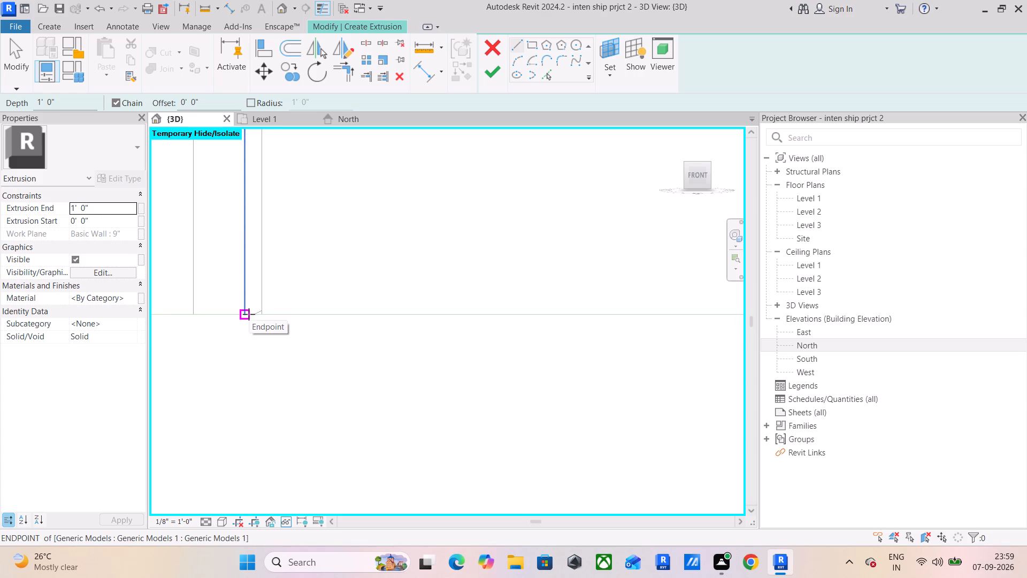
click(249, 314)
scroll(256, 275, down, 5)
middle_drag(244, 250, 228, 577)
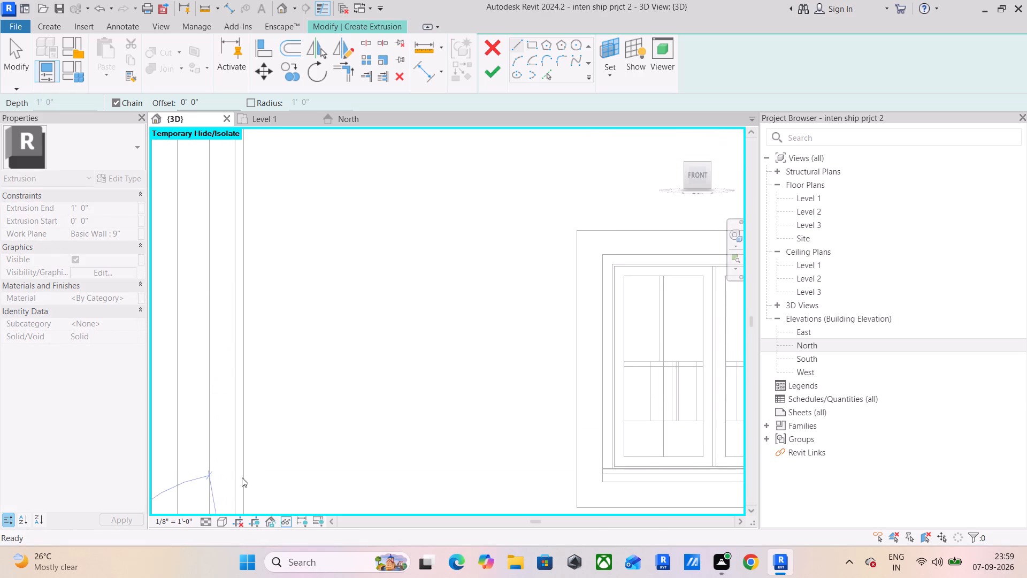
scroll(262, 258, down, 4)
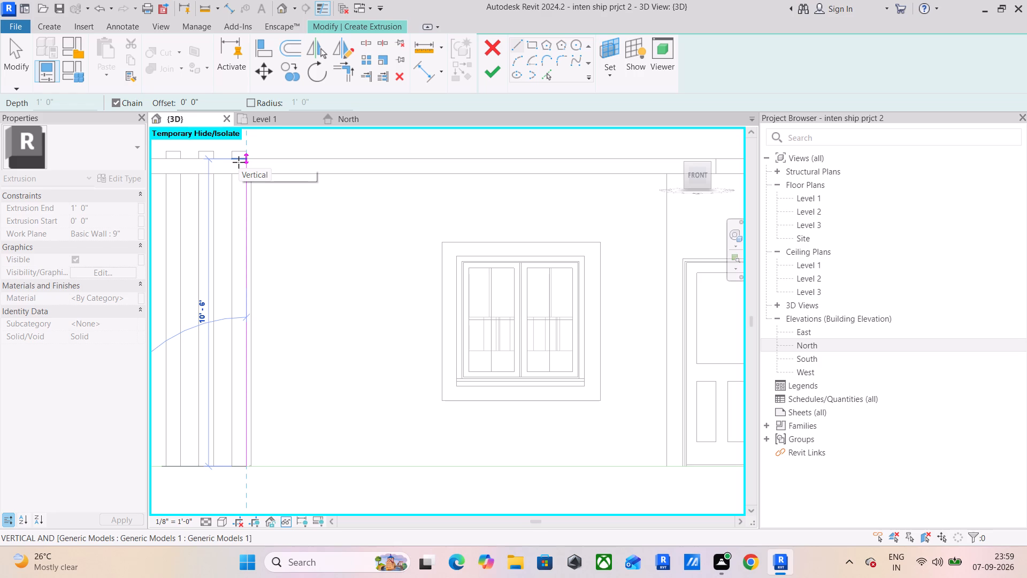
click(239, 162)
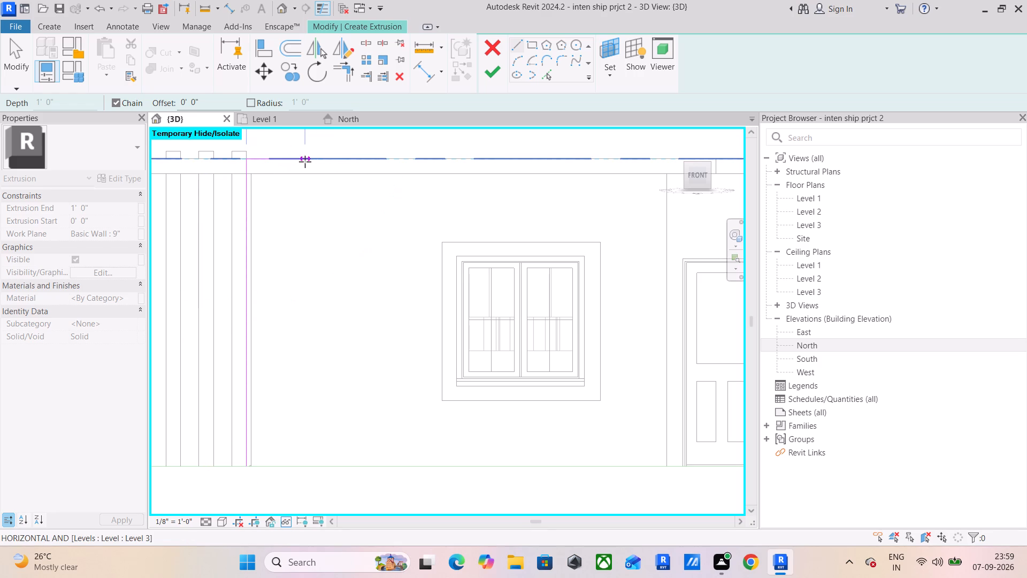
middle_drag(311, 165, 318, 302)
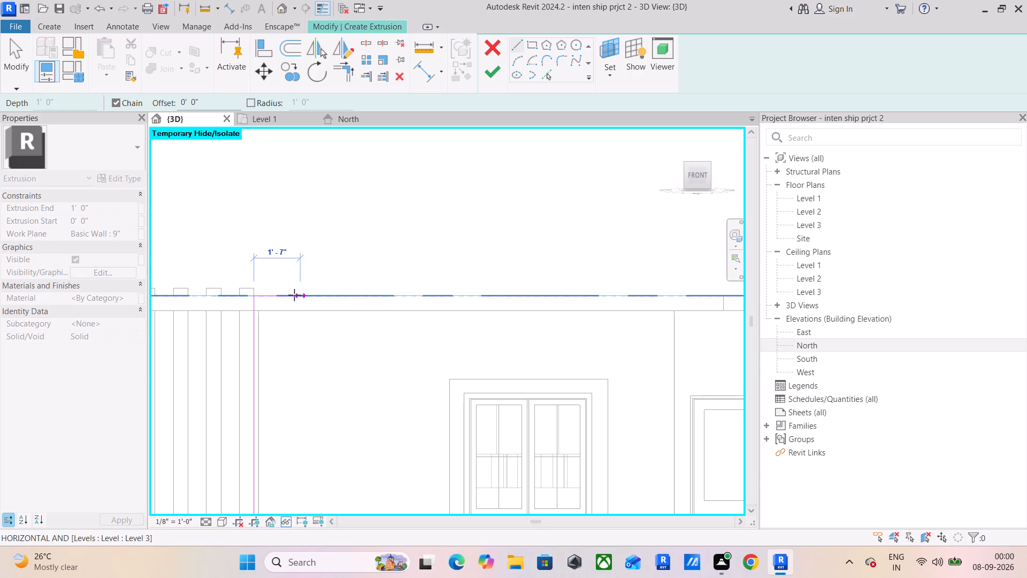
click(298, 294)
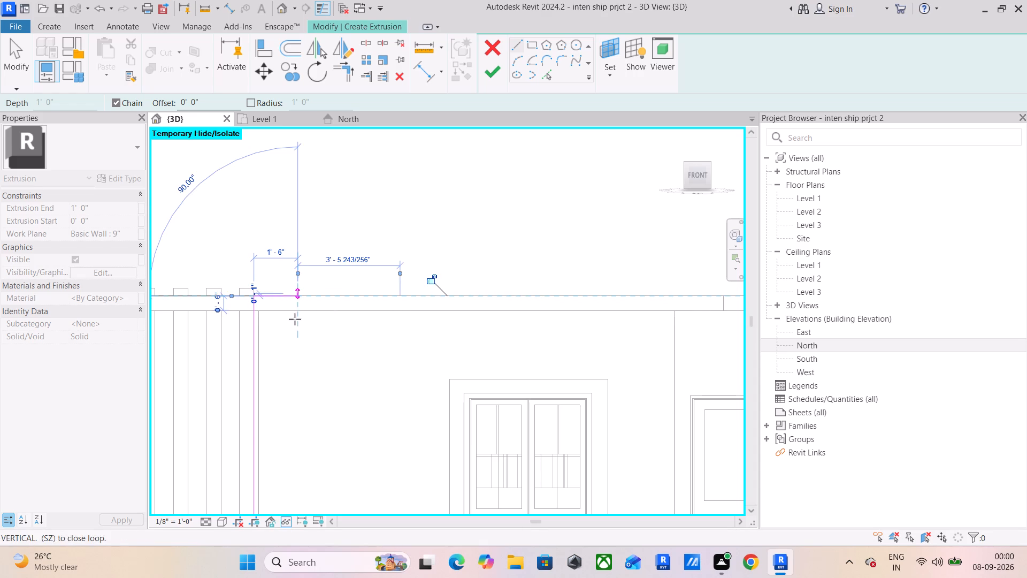
middle_drag(292, 410, 285, 169)
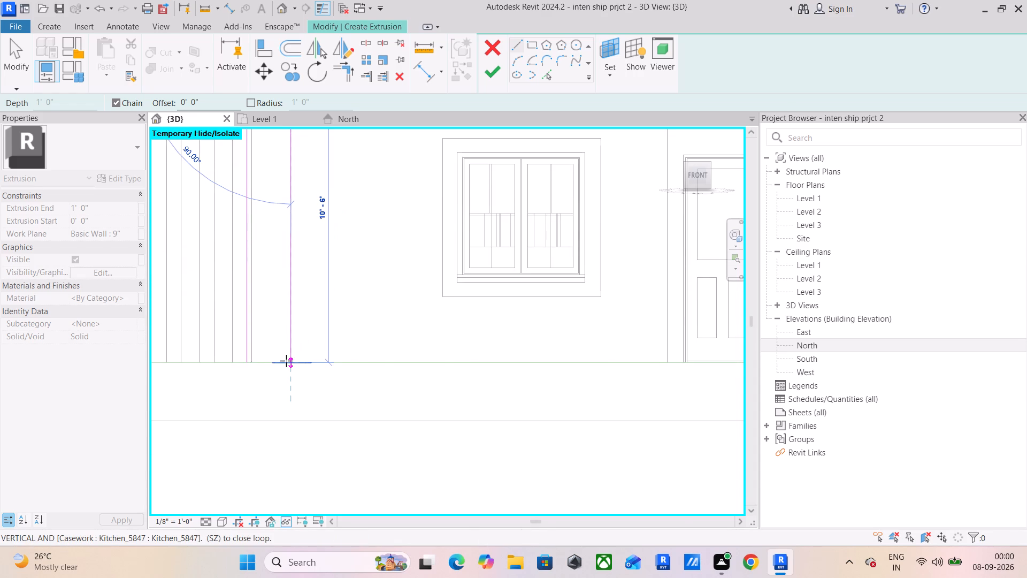
click(287, 361)
click(246, 361)
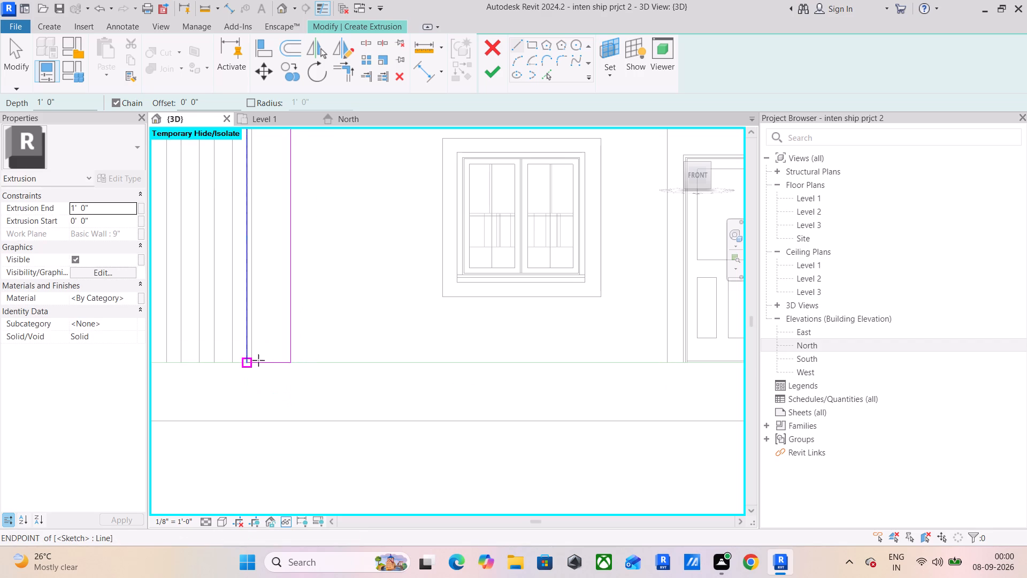
key(Escape)
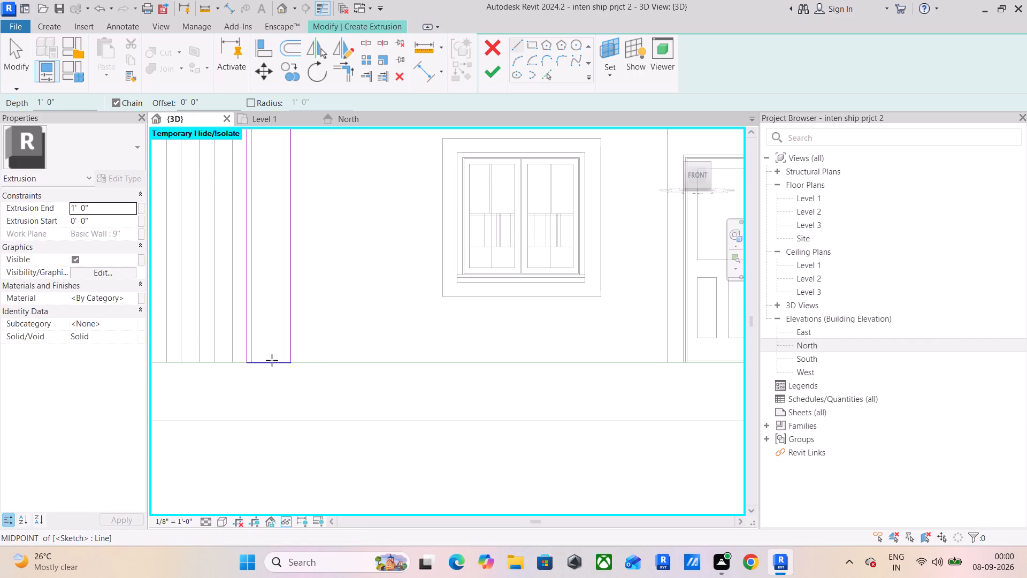
click(501, 72)
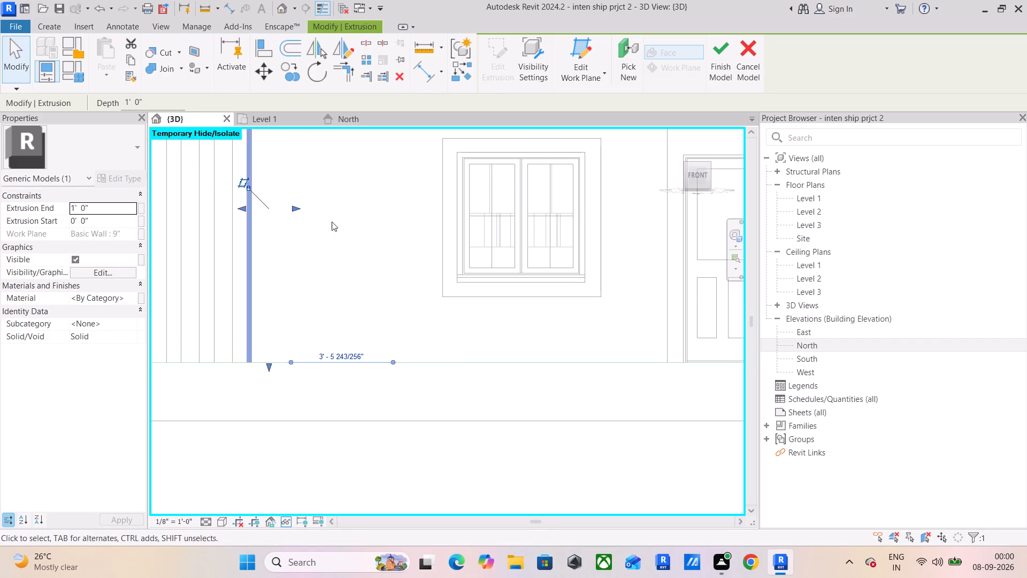
Nudge the new extrusion three increments along the front wall, away from the window and towards the slats.
shift+middle_drag(464, 291, 349, 330)
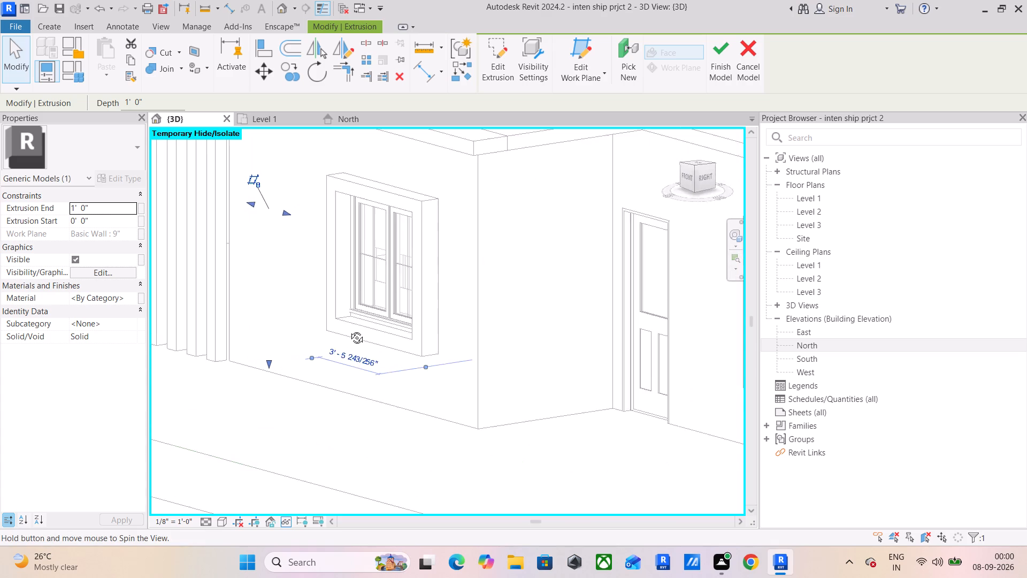
shift+middle_drag(349, 330, 313, 325)
scroll(313, 309, down, 6)
middle_drag(326, 324, 347, 397)
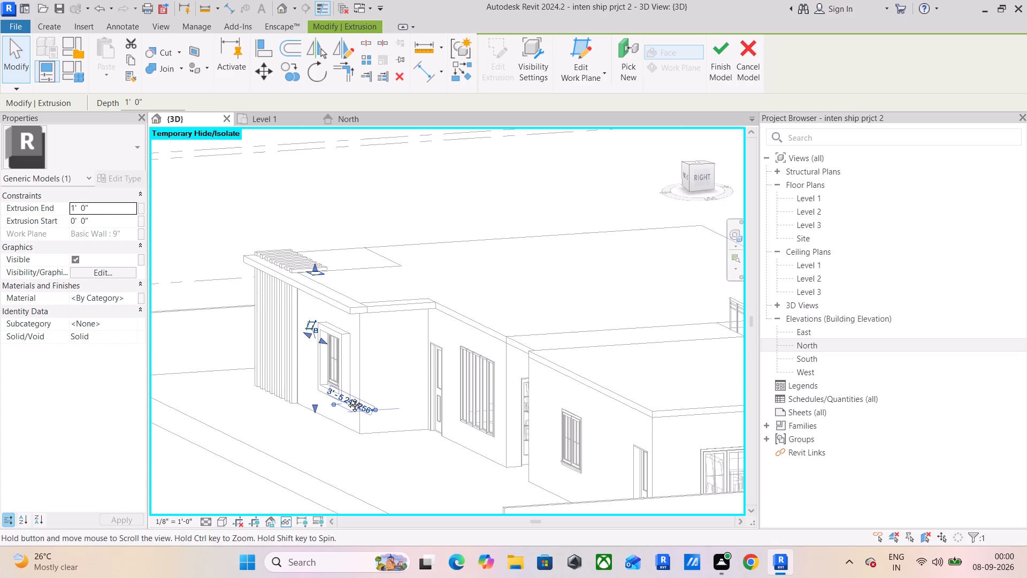
middle_drag(347, 397, 347, 395)
key(Left)
key(Left)
key(Left)
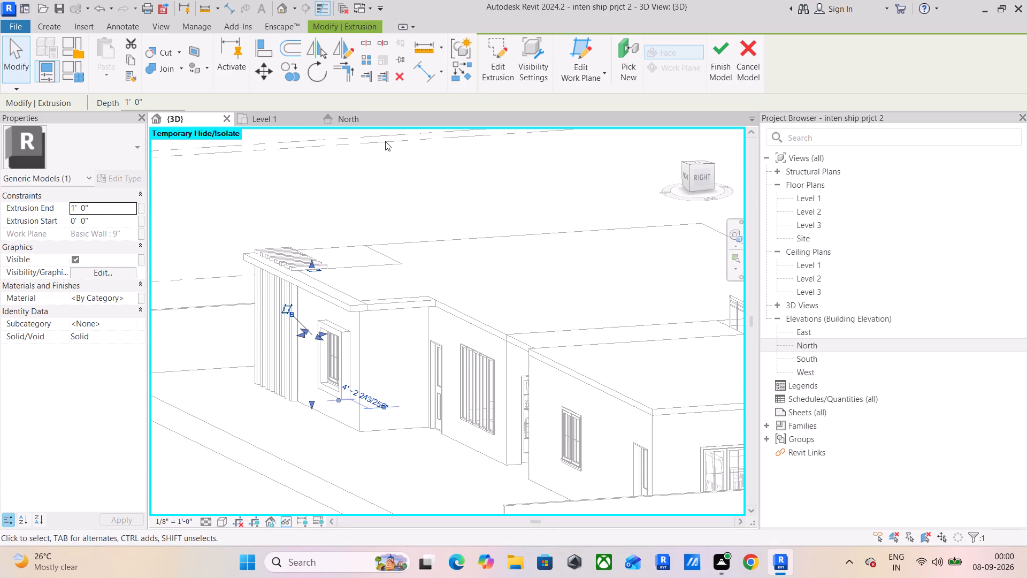
Nudge the extrusion along the front wall to a net position five increments closer to the window.
key(Left)
key(Right)
key(Right)
key(Right)
key(Right)
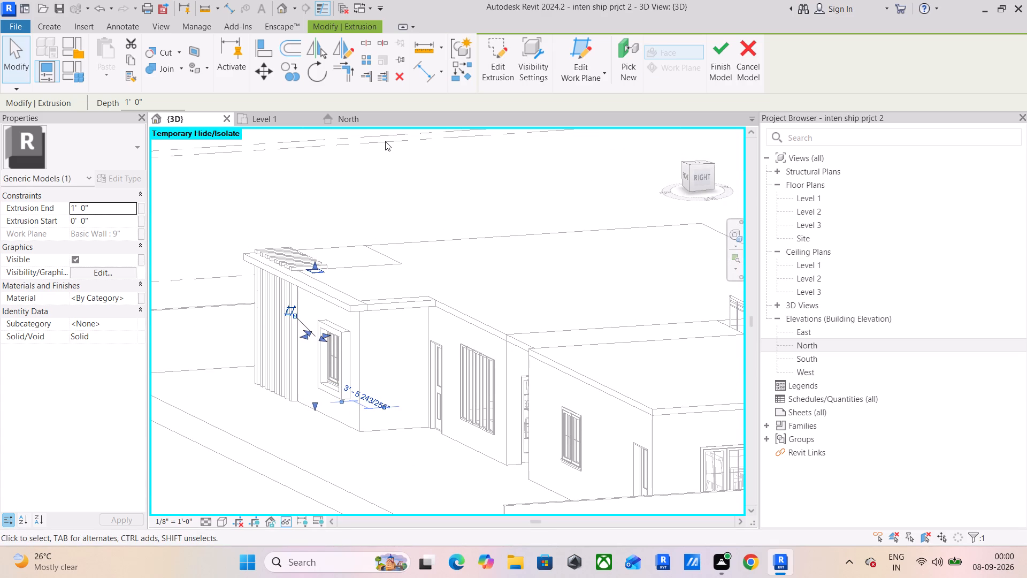
key(Right)
key(Right)
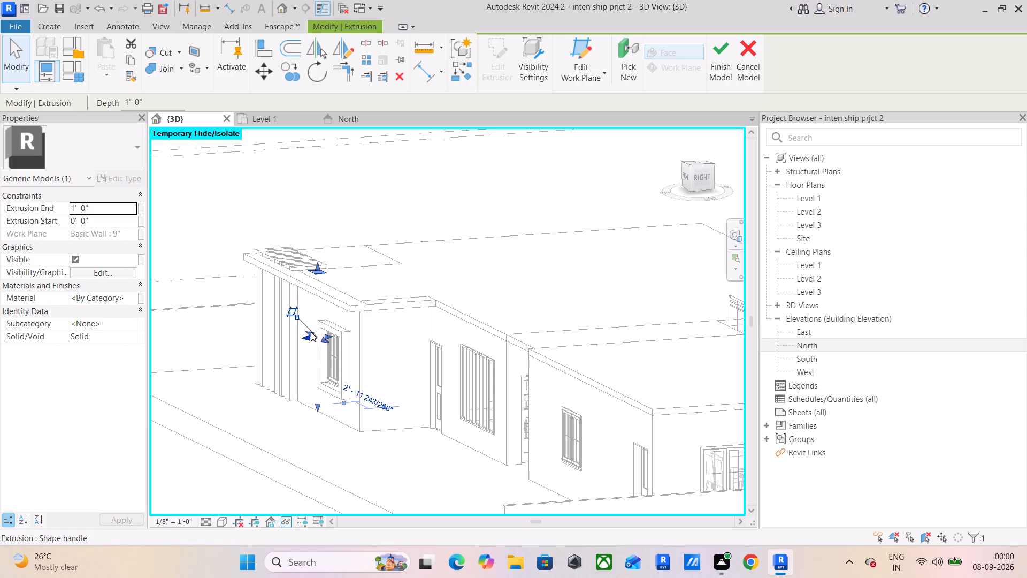
Stretch the extrusion's outer face forward past the front wall, to an Extrusion Start of about -1' 5 5/8".
drag(303, 336, 294, 341)
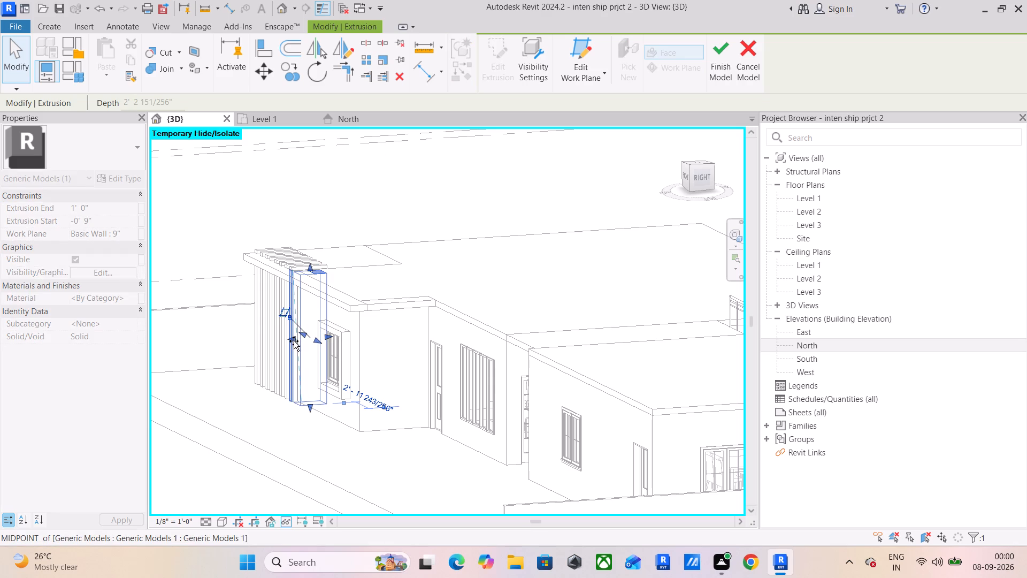
drag(294, 341, 300, 341)
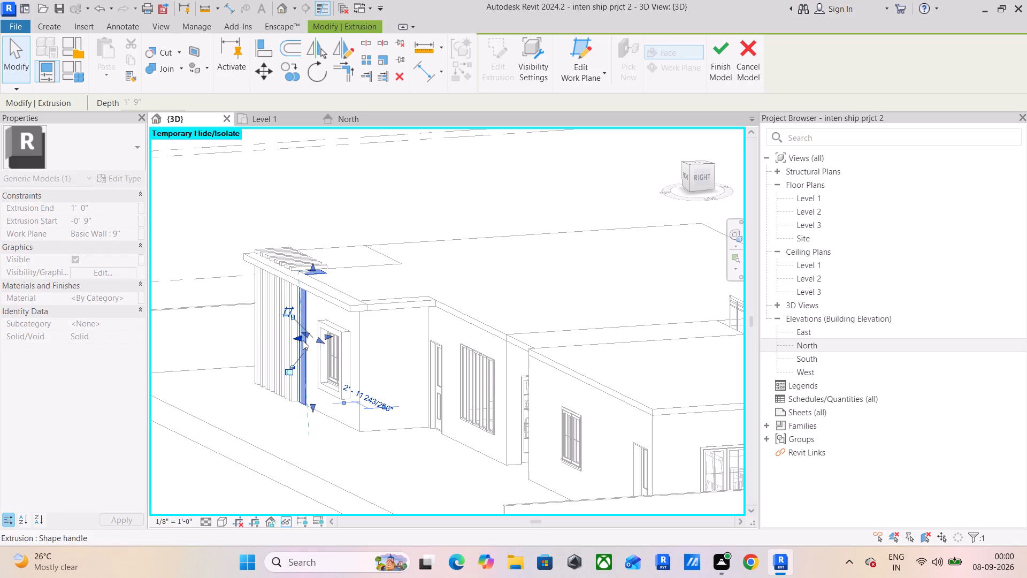
shift+middle_drag(310, 346, 342, 370)
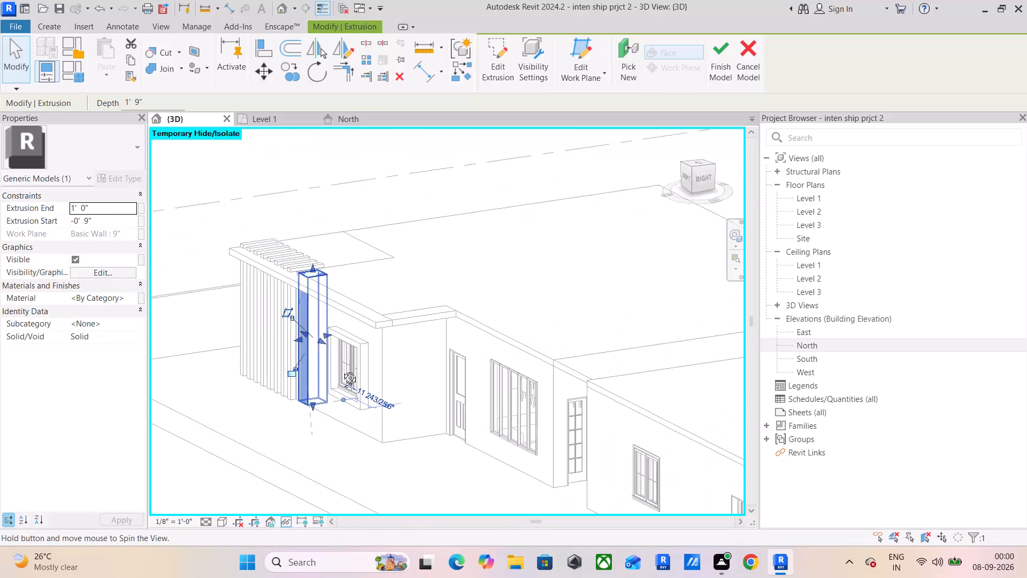
shift+middle_drag(342, 370, 400, 423)
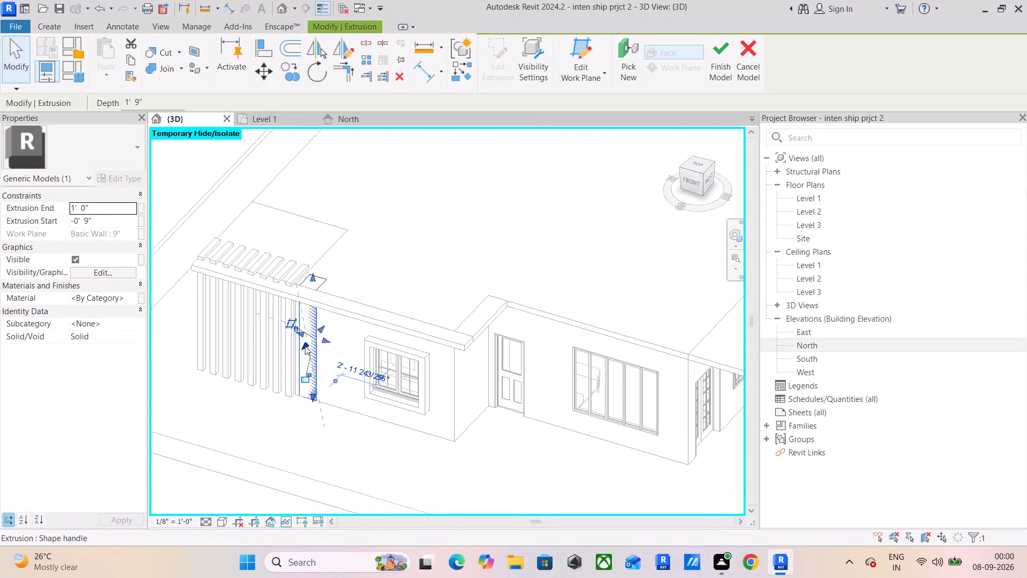
drag(305, 346, 300, 357)
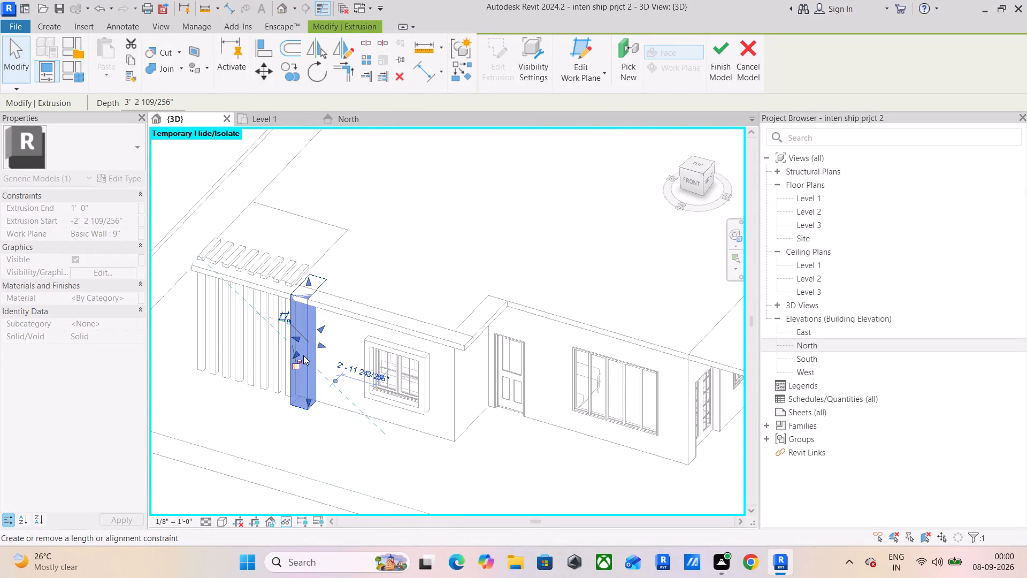
shift+middle_drag(331, 378, 279, 376)
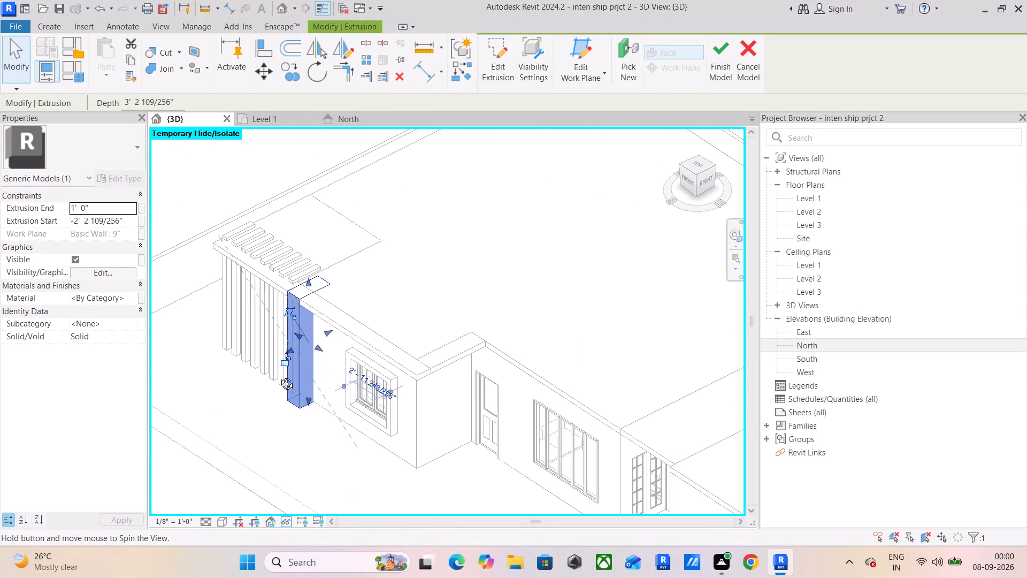
shift+middle_drag(279, 376, 199, 282)
scroll(262, 347, up, 6)
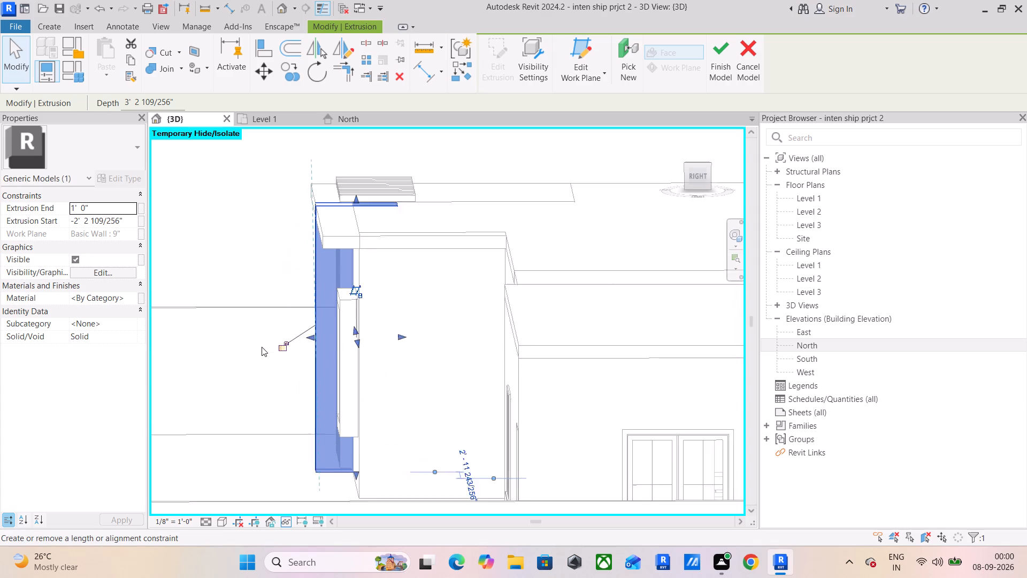
drag(317, 336, 341, 340)
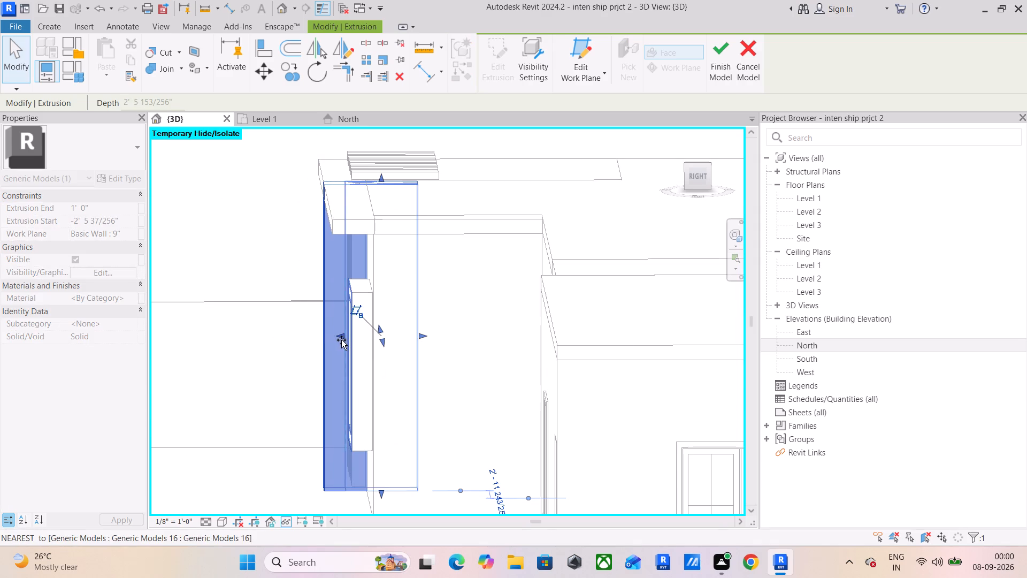
drag(341, 340, 342, 340)
Pull the extrusion's inner face out to the front wall's outer face, at an Extrusion End of -0' 9".
shift+middle_drag(304, 388, 370, 443)
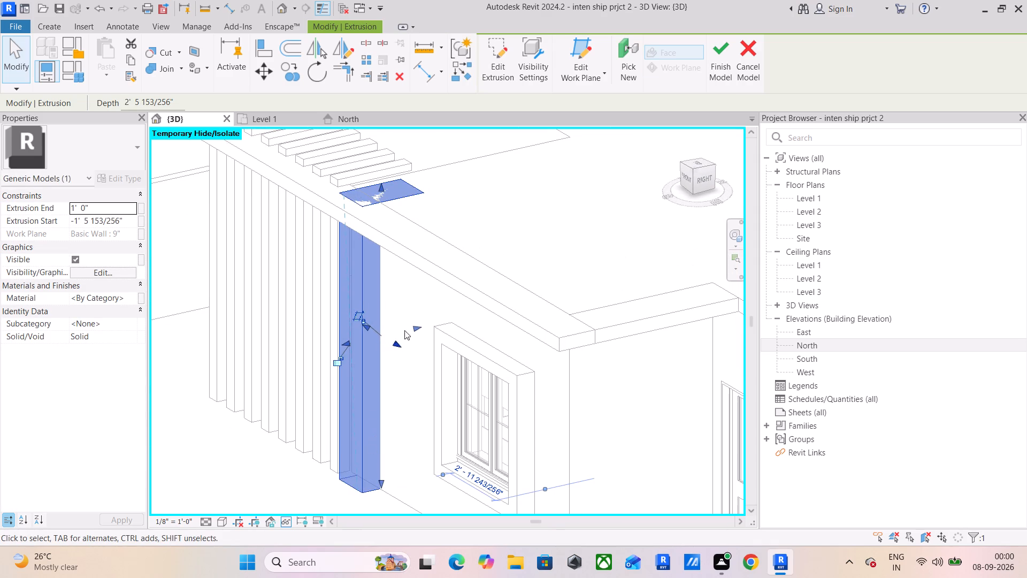
drag(416, 329, 362, 345)
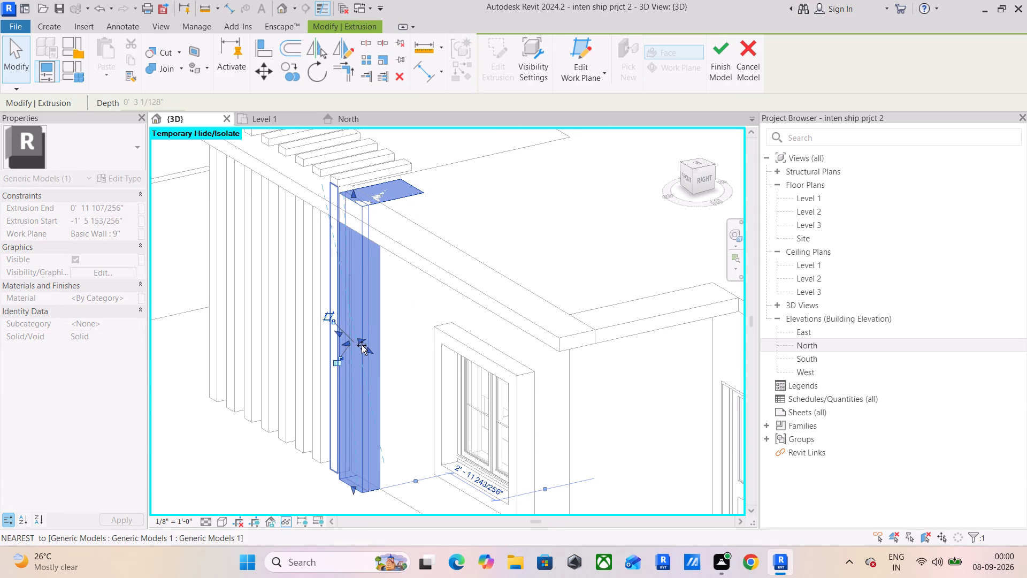
drag(362, 345, 368, 343)
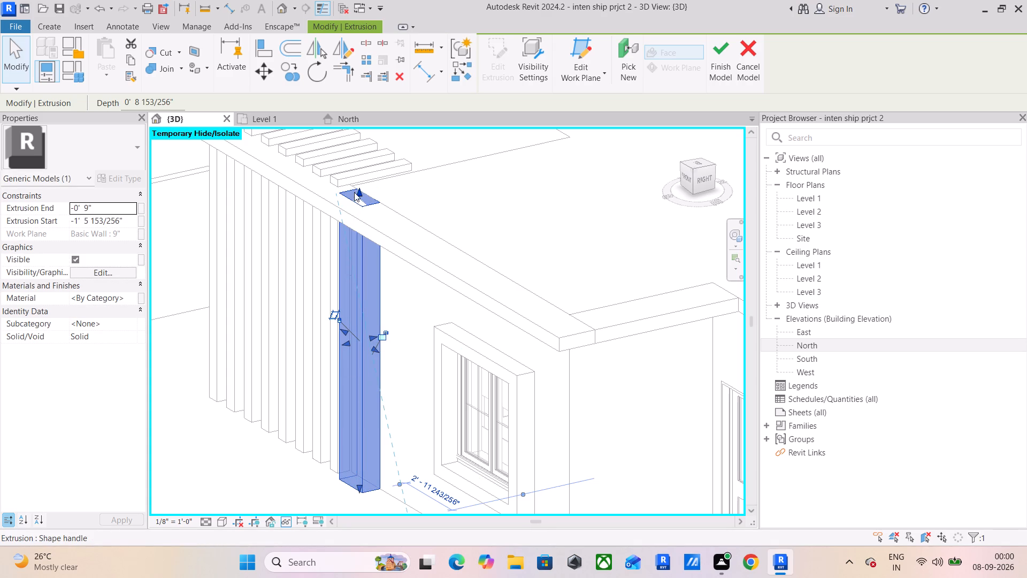
Lower the extrusion's top to the underside of the roof slab and finish the in-place model.
shift+scroll(403, 299, up, 1)
shift+middle_drag(404, 300, 489, 229)
drag(358, 181, 358, 200)
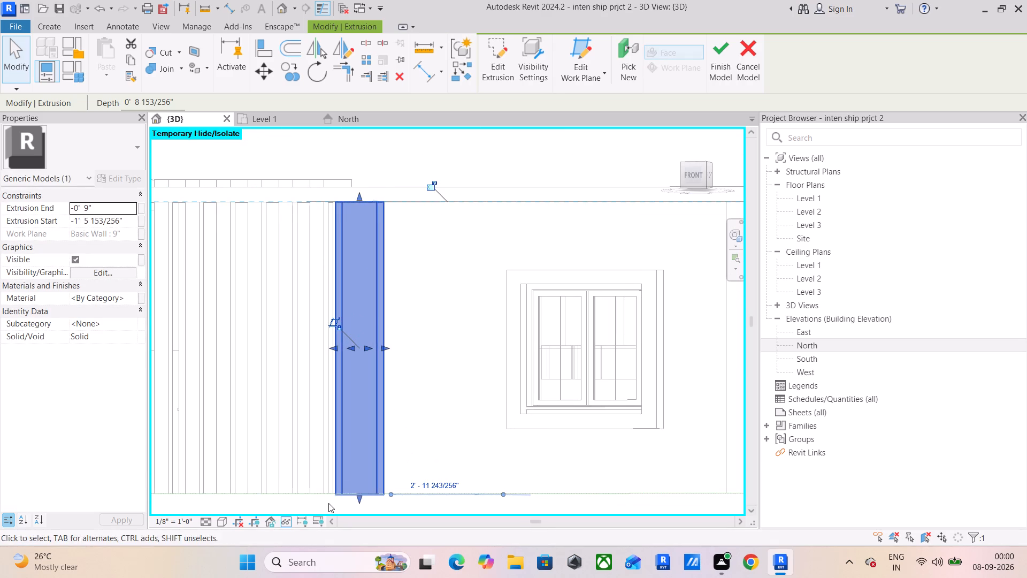
scroll(369, 339, down, 5)
click(380, 480)
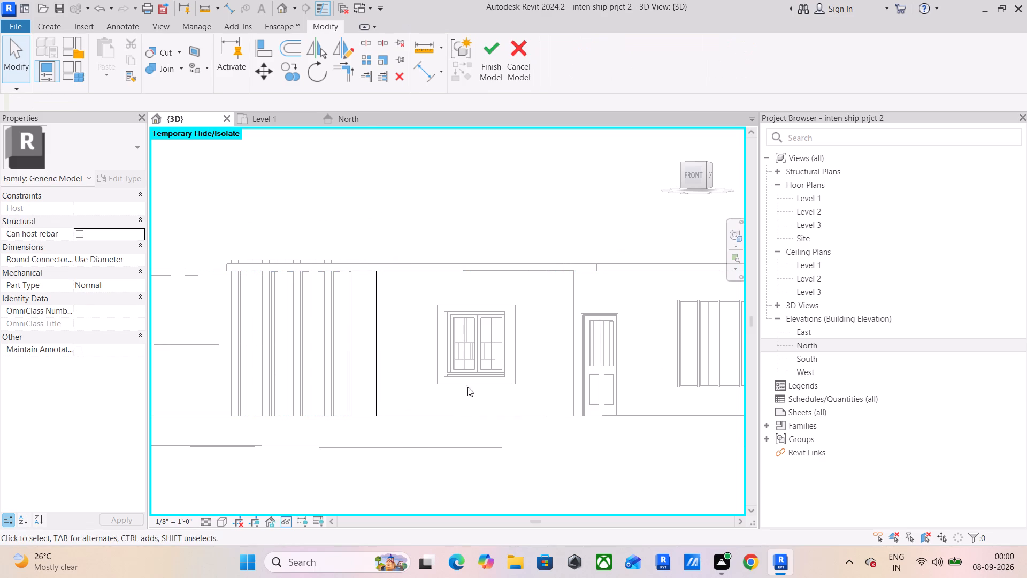
click(495, 63)
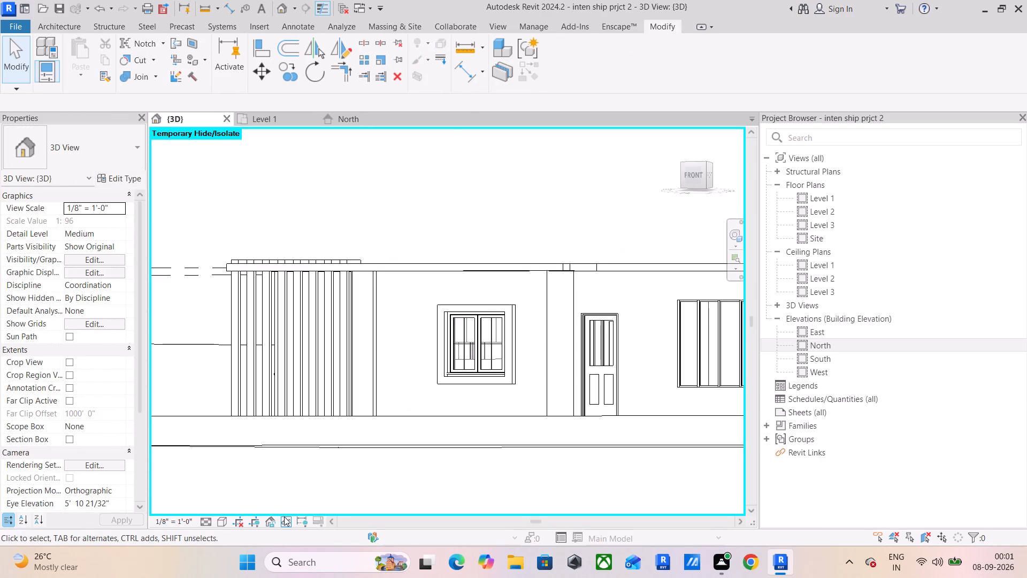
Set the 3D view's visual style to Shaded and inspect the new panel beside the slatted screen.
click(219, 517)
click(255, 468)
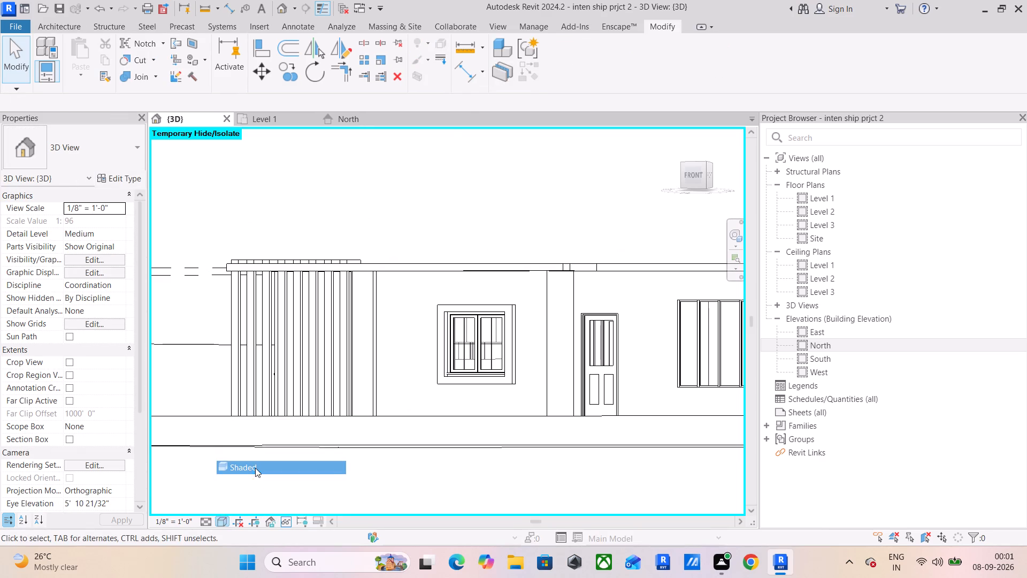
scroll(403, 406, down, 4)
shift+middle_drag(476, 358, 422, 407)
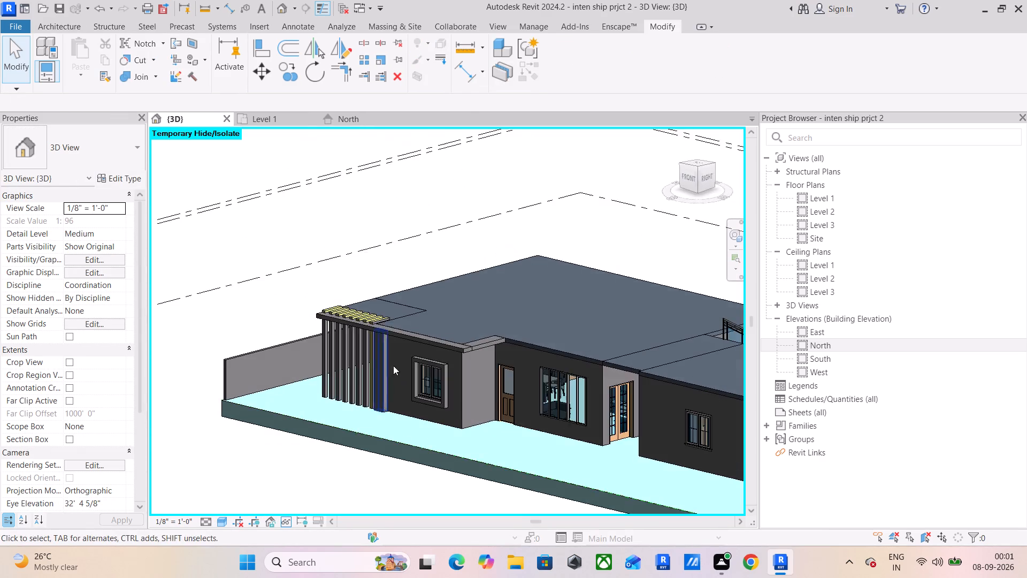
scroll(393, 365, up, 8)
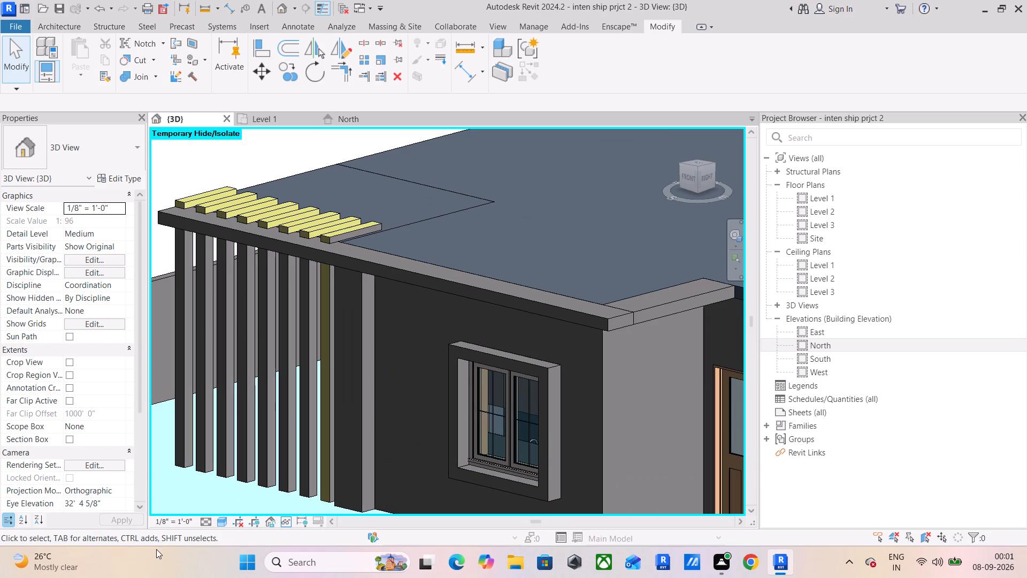
Set the 3D view's visual style to Realistic.
click(223, 521)
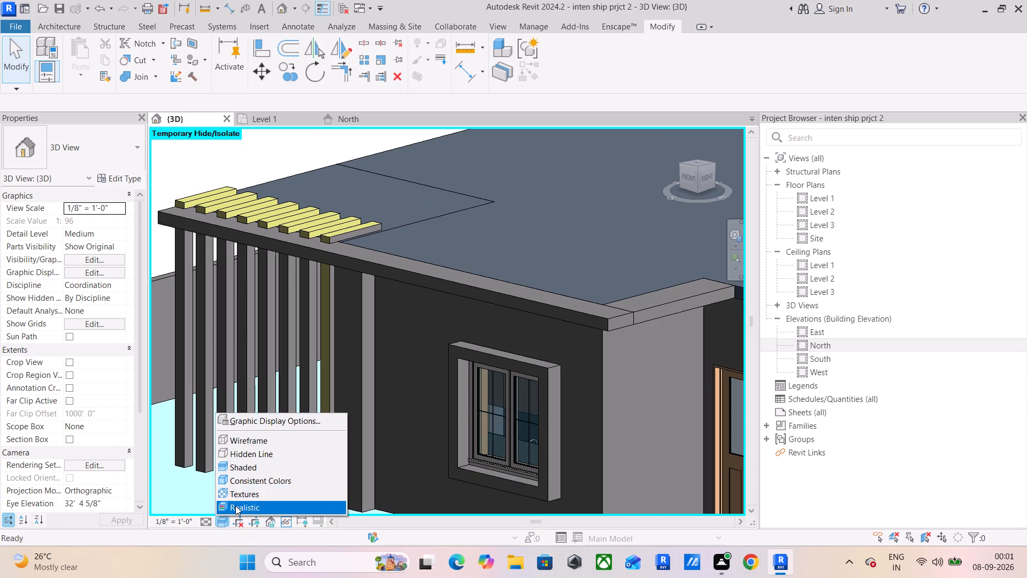
click(235, 506)
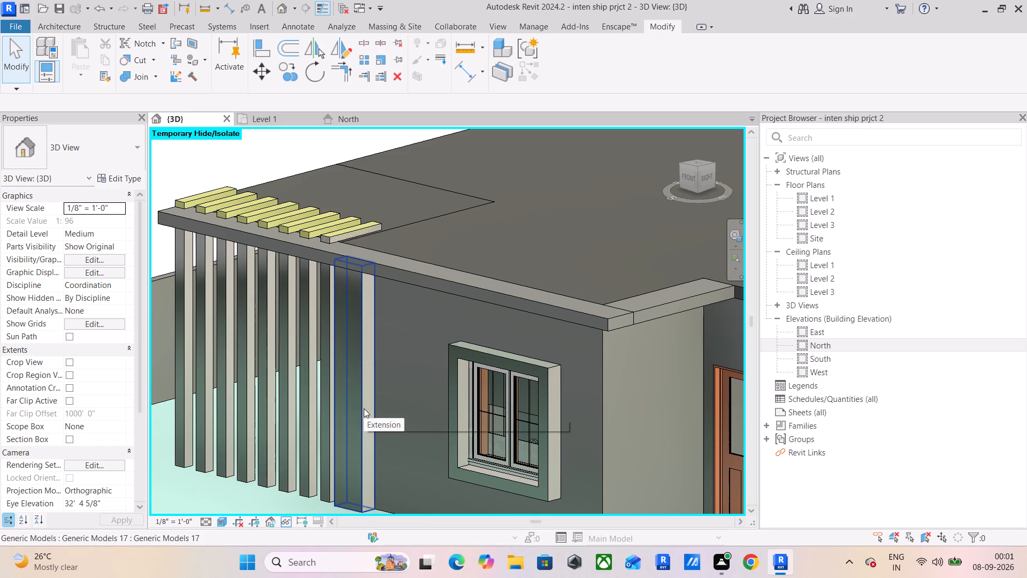
Edit the new panel in place, paint its front and side faces with the "wall" material, and finish the model.
click(358, 321)
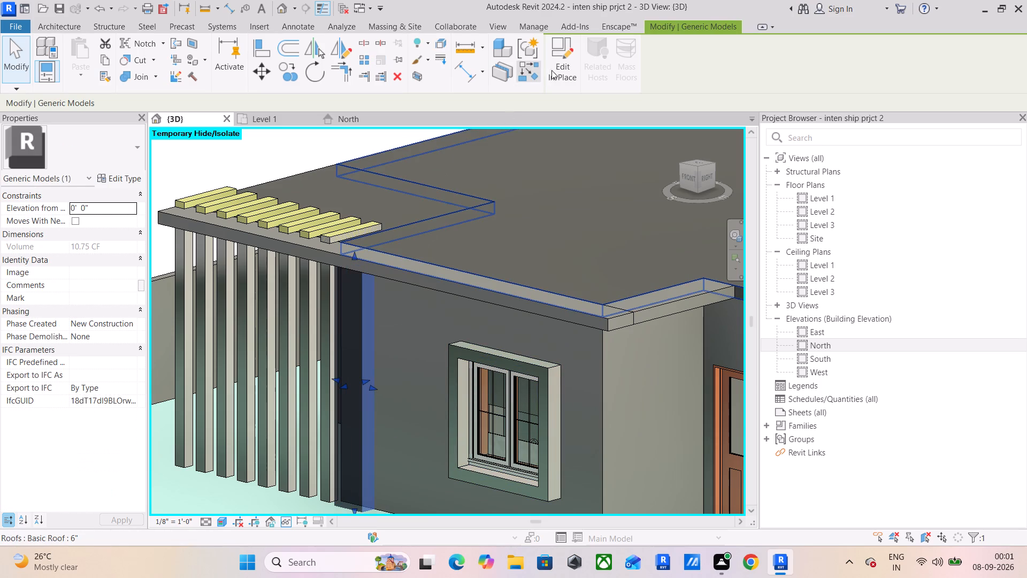
click(561, 63)
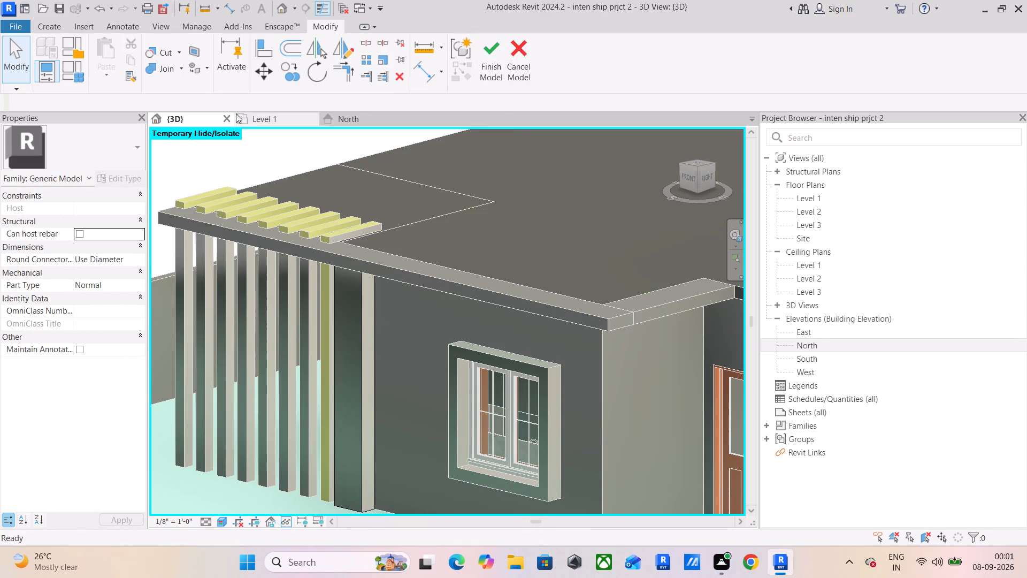
click(201, 68)
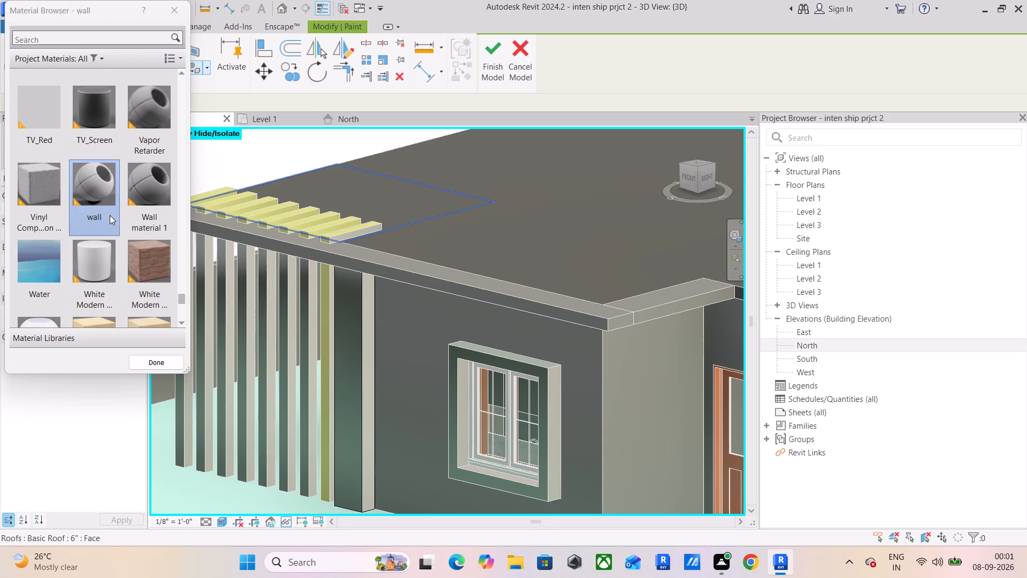
click(363, 343)
click(366, 336)
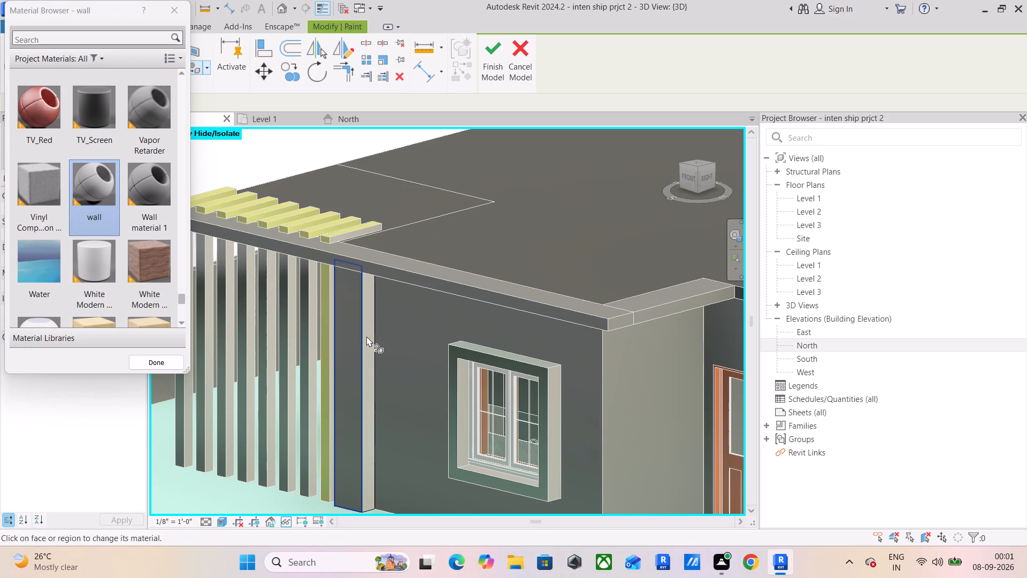
shift+middle_drag(384, 348, 392, 328)
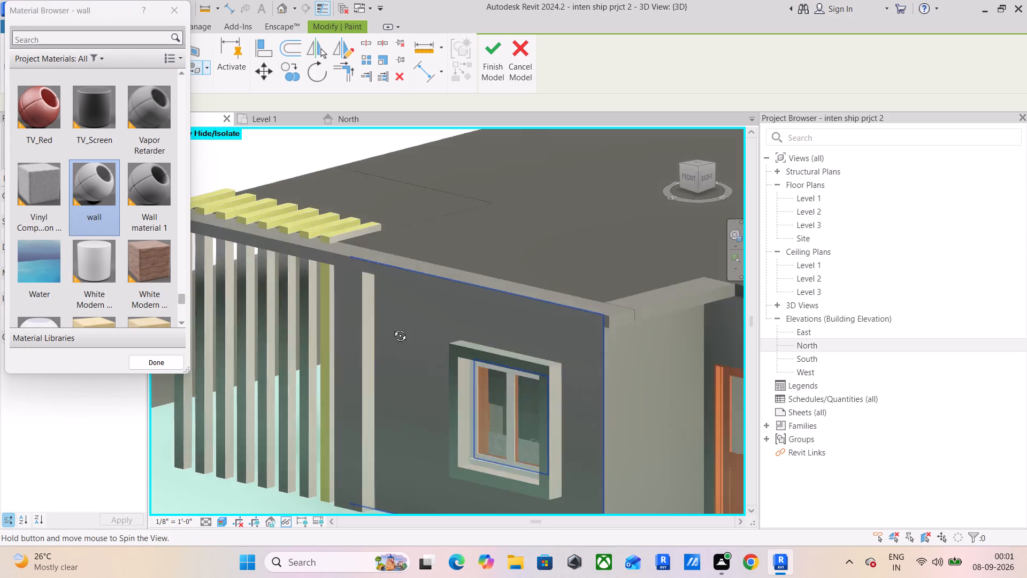
shift+middle_drag(392, 328, 607, 315)
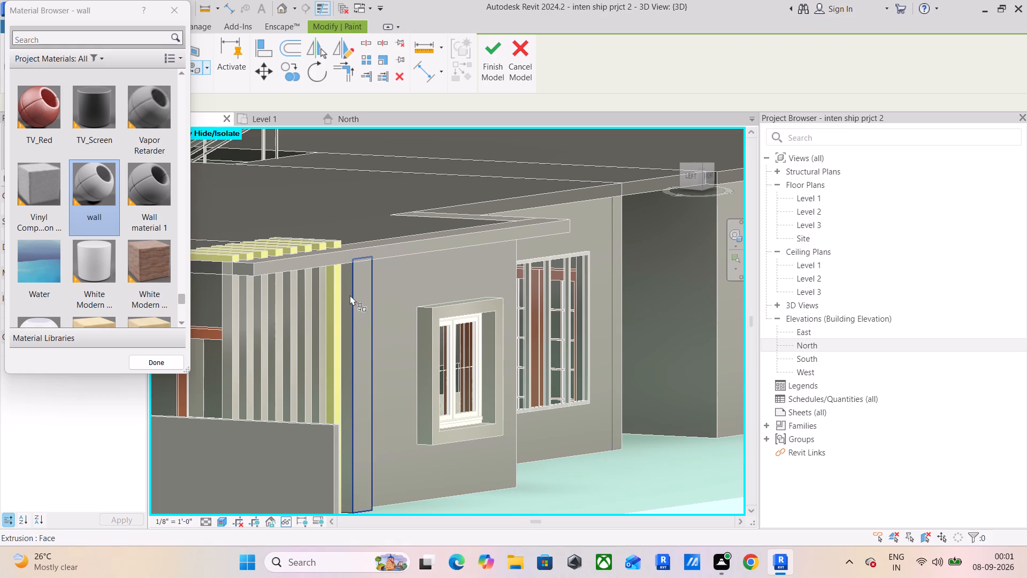
click(345, 303)
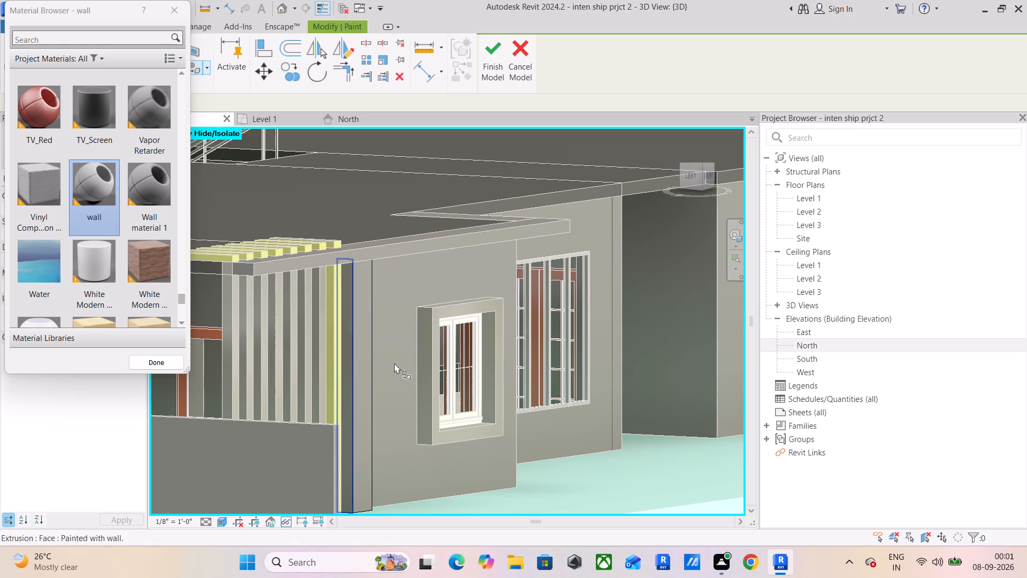
shift+middle_drag(385, 471, 273, 479)
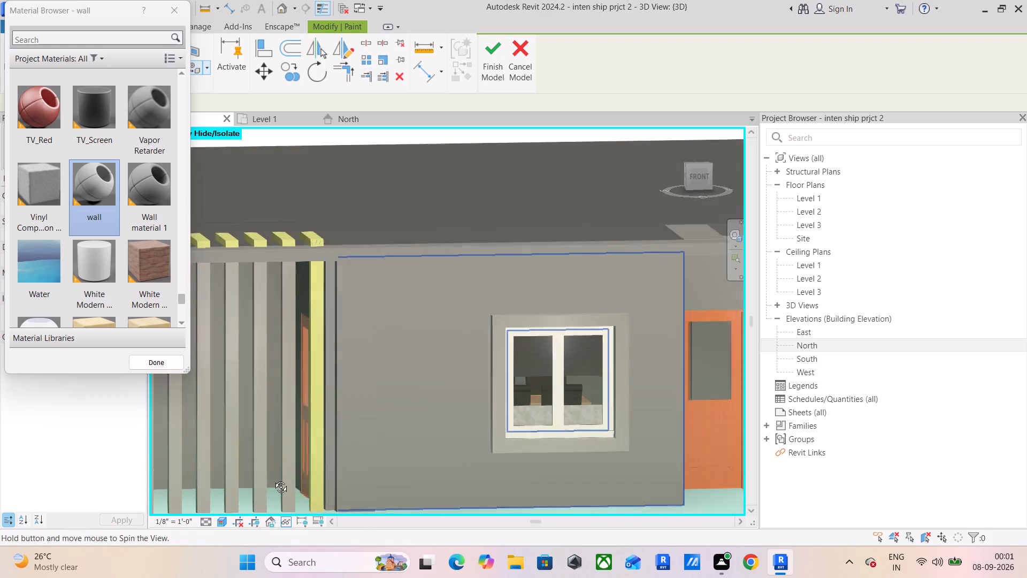
shift+middle_drag(273, 479, 272, 484)
key(Escape)
key(Escape)
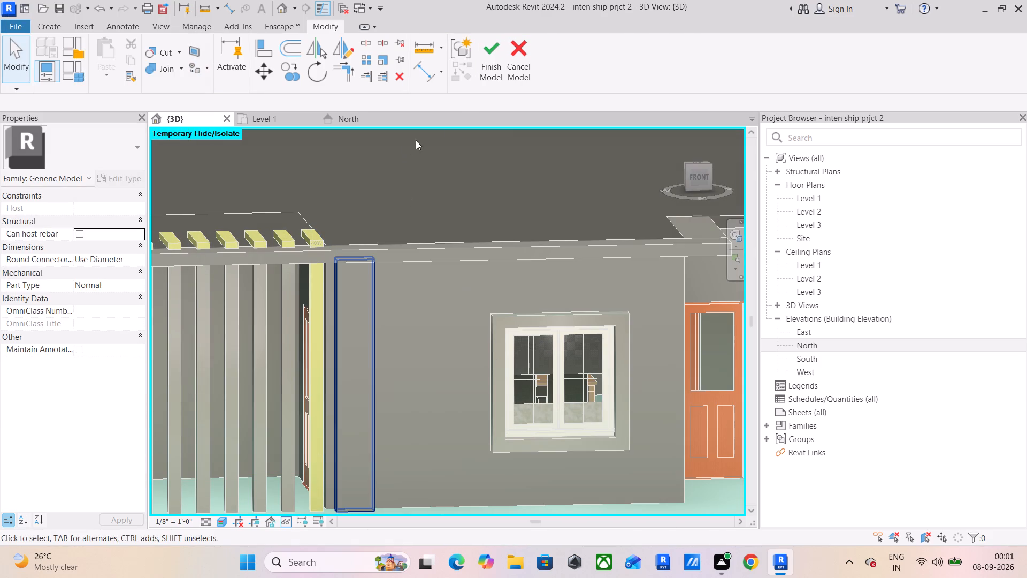
click(487, 63)
Select the front entry door in the 3D view and in the Level 1 plan, and review the door types available for it.
scroll(430, 425, down, 4)
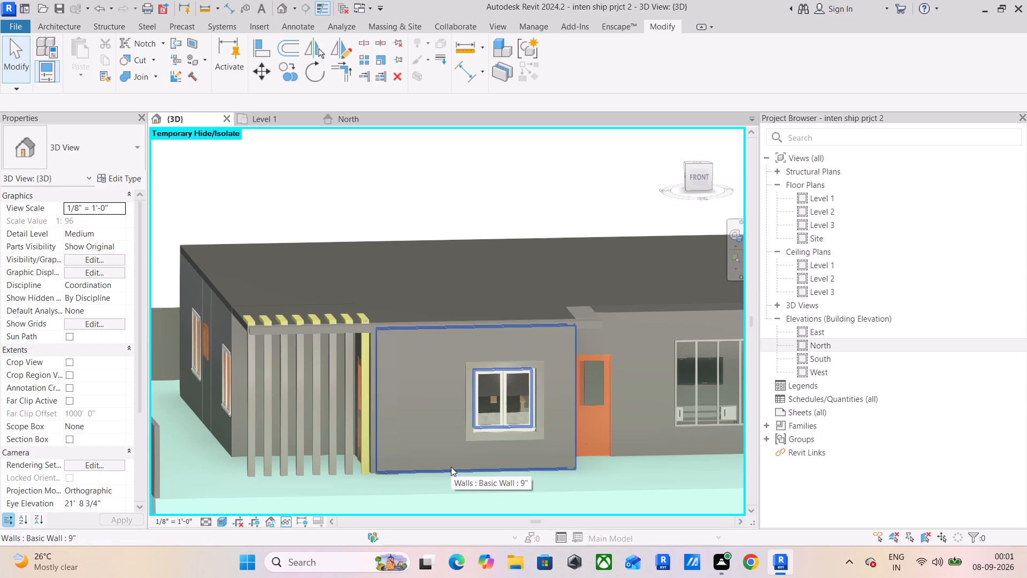
middle_drag(606, 412, 419, 390)
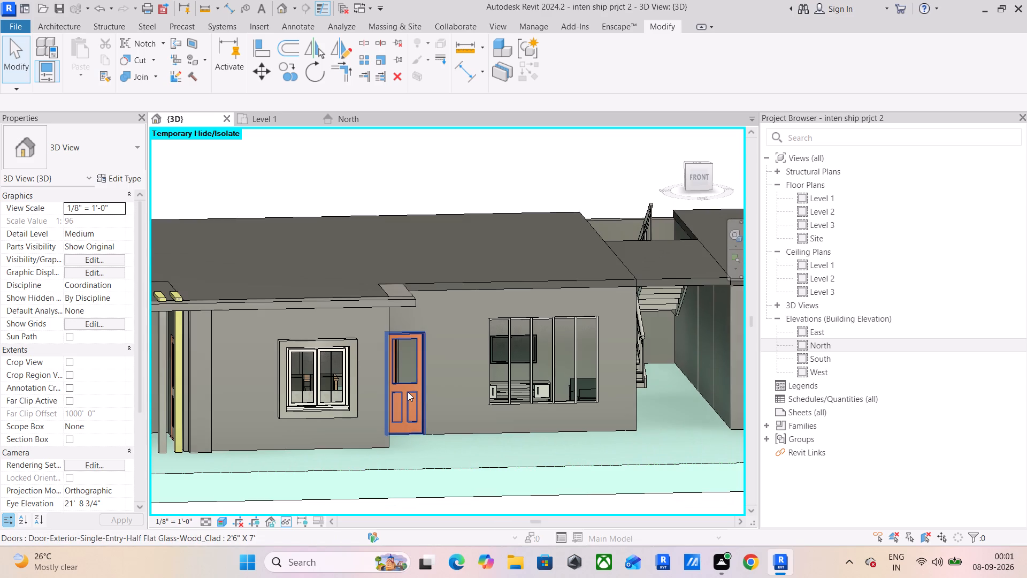
click(408, 392)
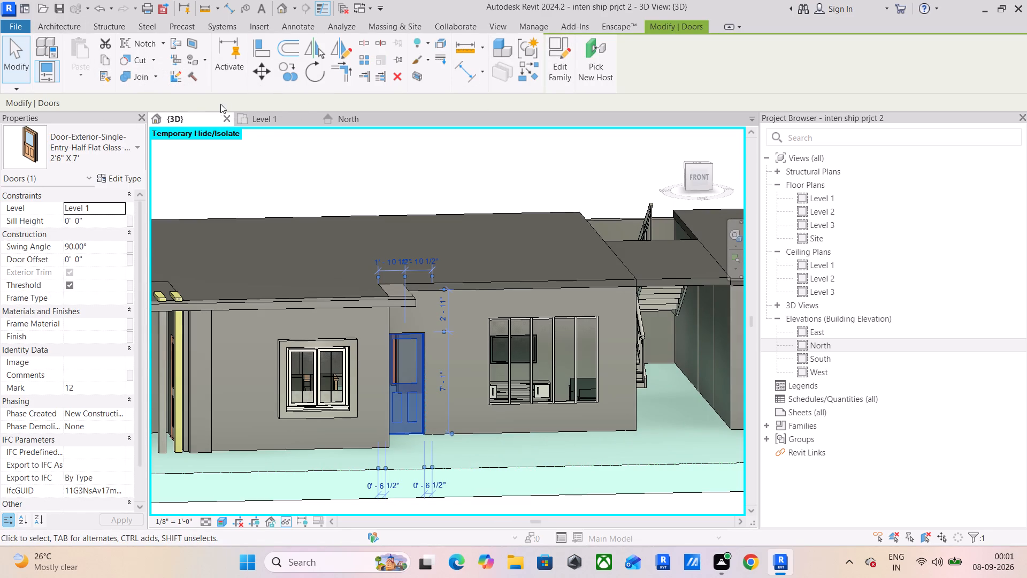
click(250, 127)
click(260, 124)
middle_drag(583, 271, 583, 272)
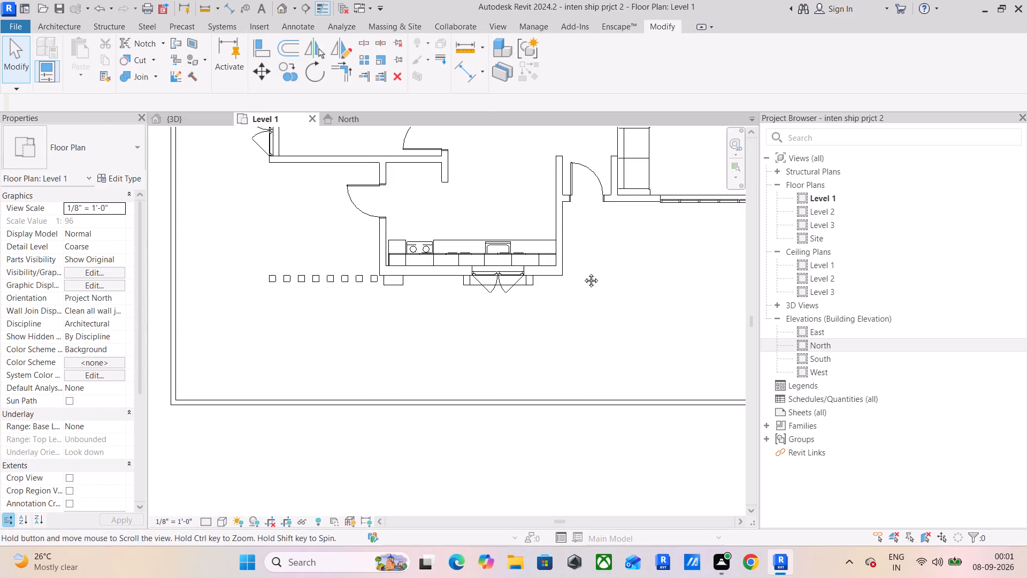
middle_drag(583, 272, 430, 378)
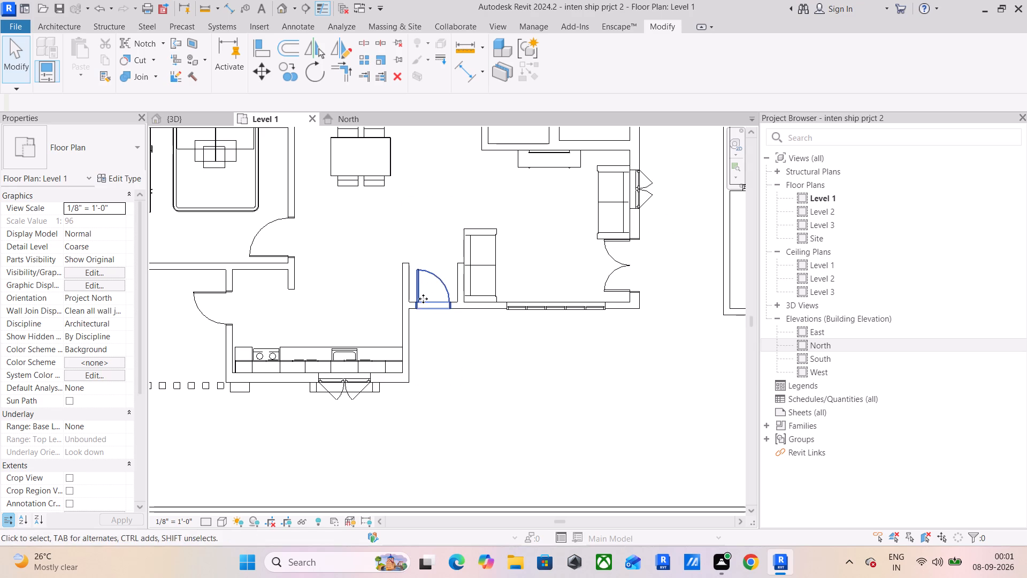
click(423, 299)
click(107, 154)
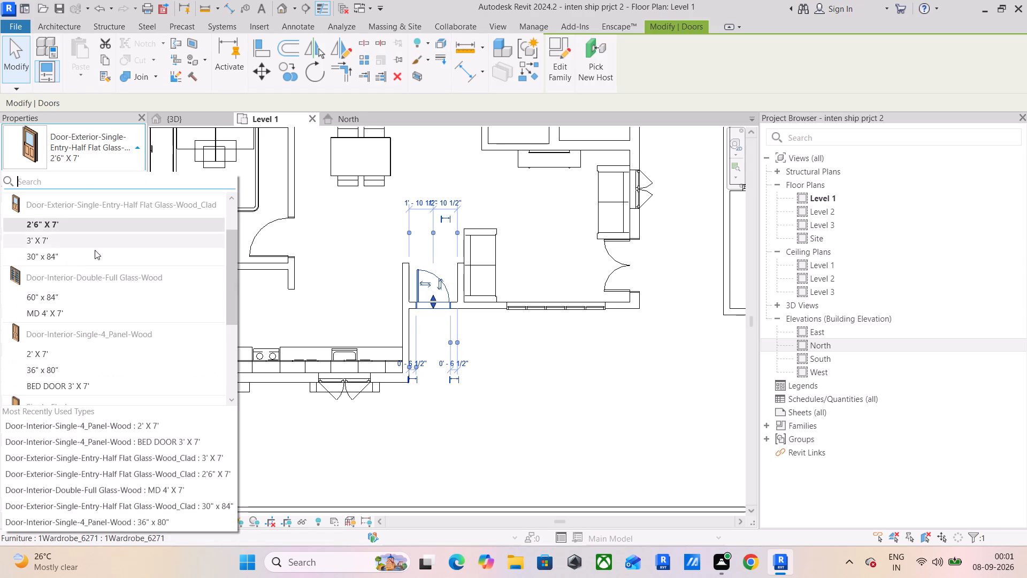
scroll(60, 302, down, 4)
scroll(65, 278, up, 3)
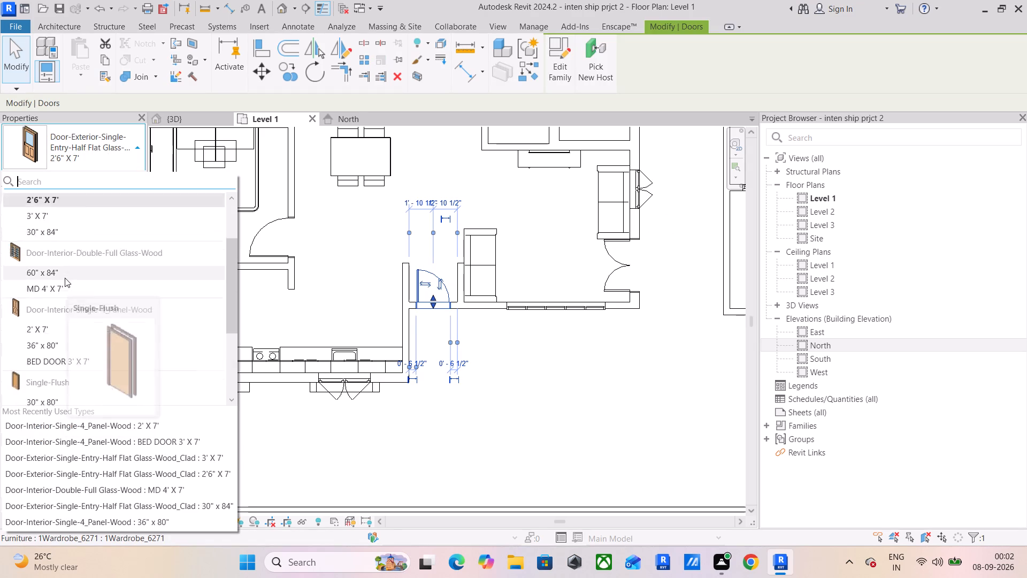
scroll(65, 278, up, 1)
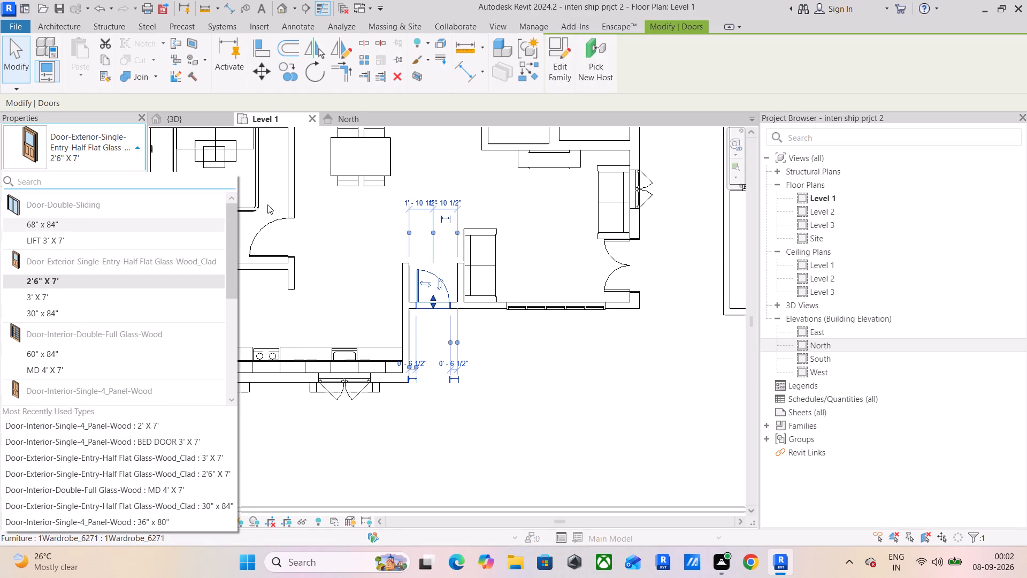
click(359, 242)
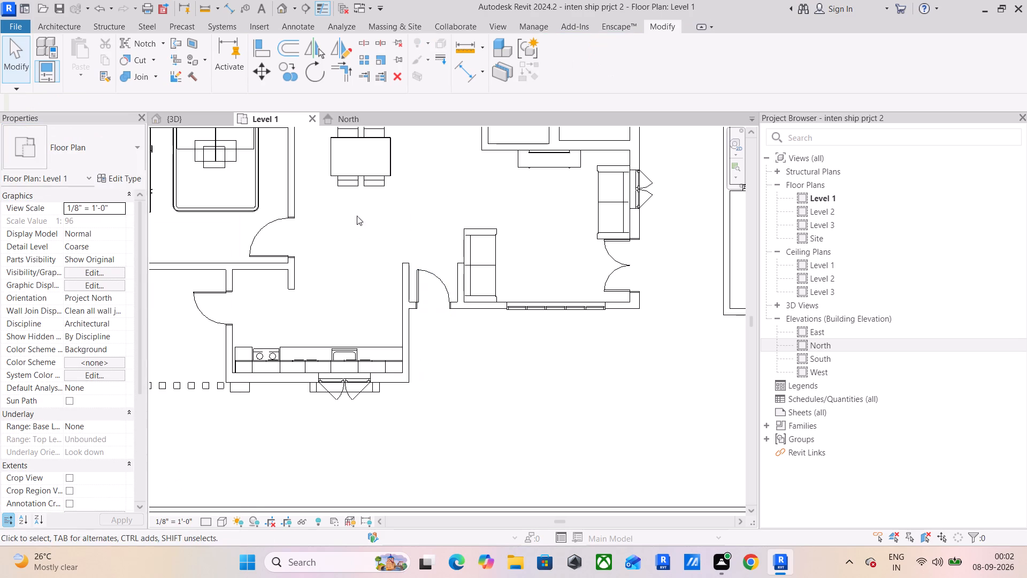
Start placing a door and browse for a family to load in the RVT 2024 Libraries' US Doors folder under ProgramData.
click(63, 27)
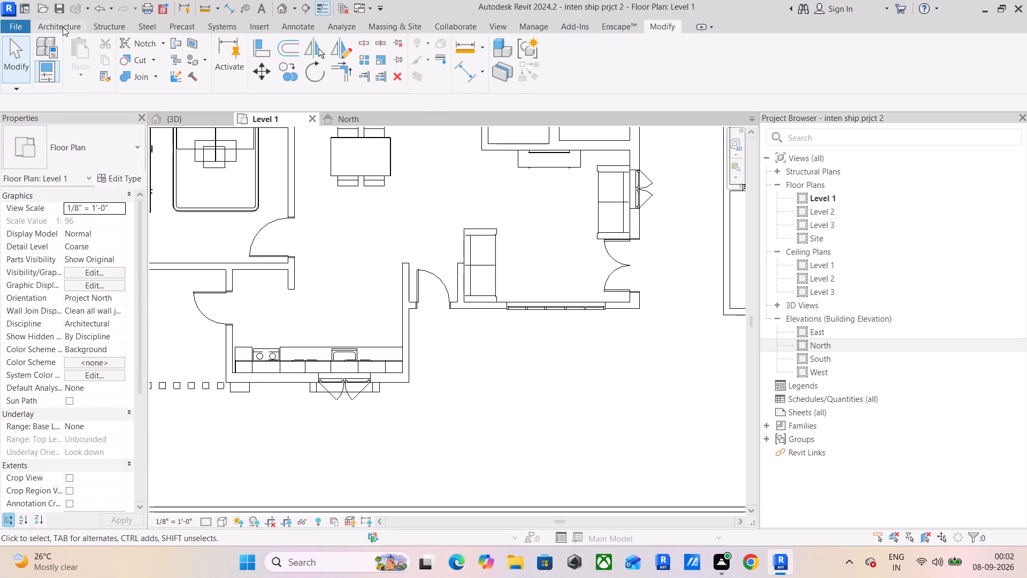
click(156, 73)
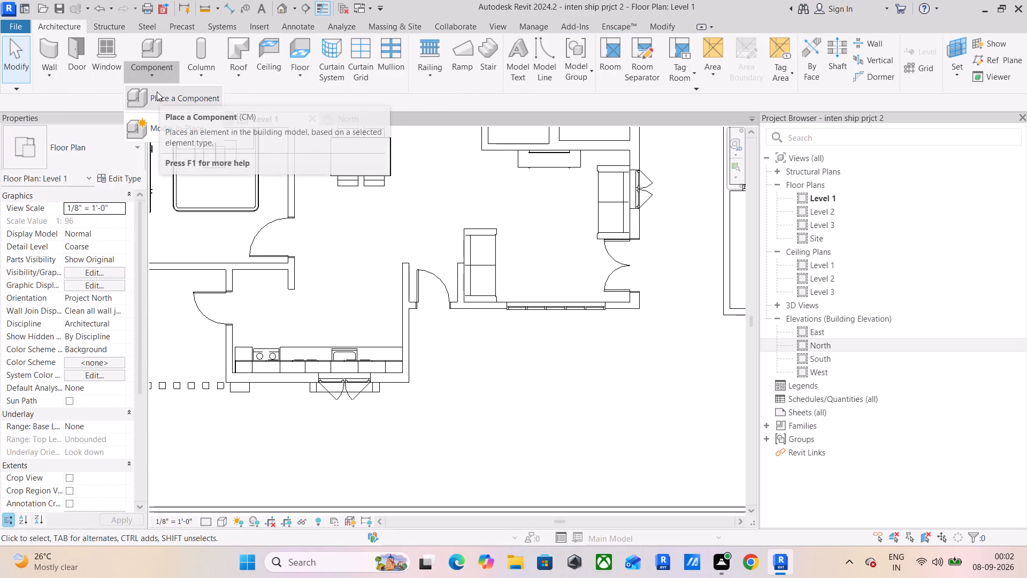
click(74, 63)
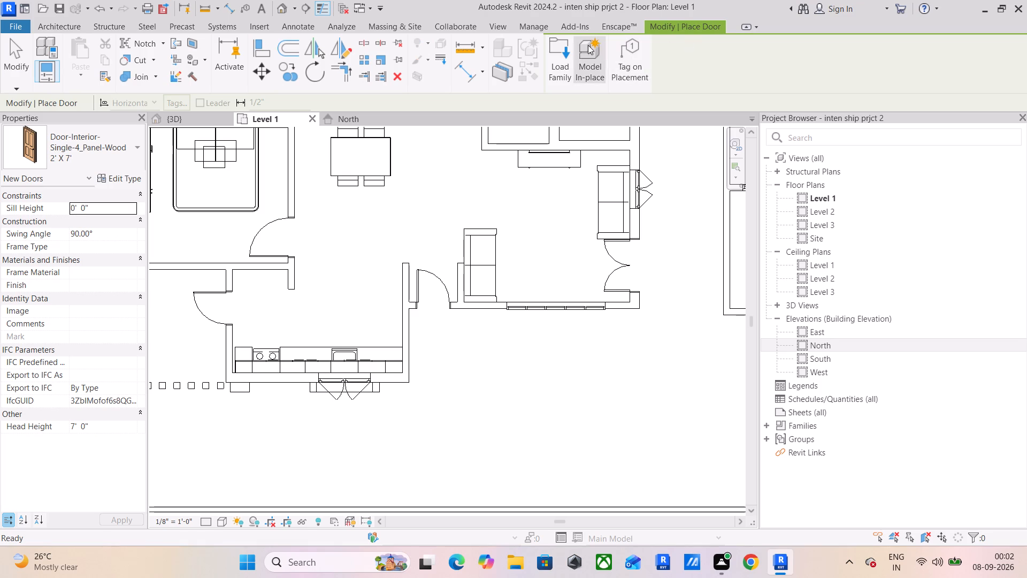
click(561, 49)
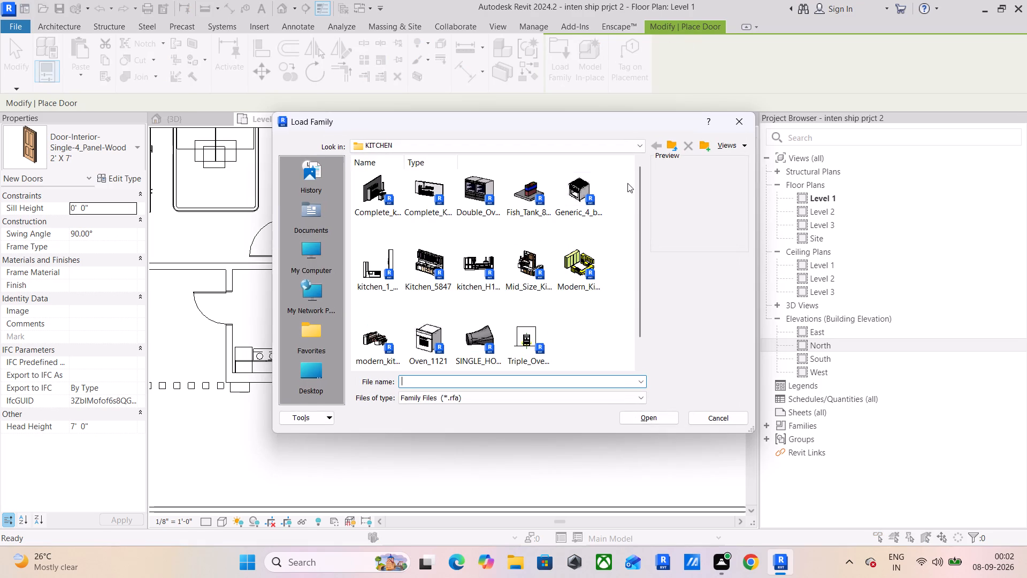
triple_click(672, 146)
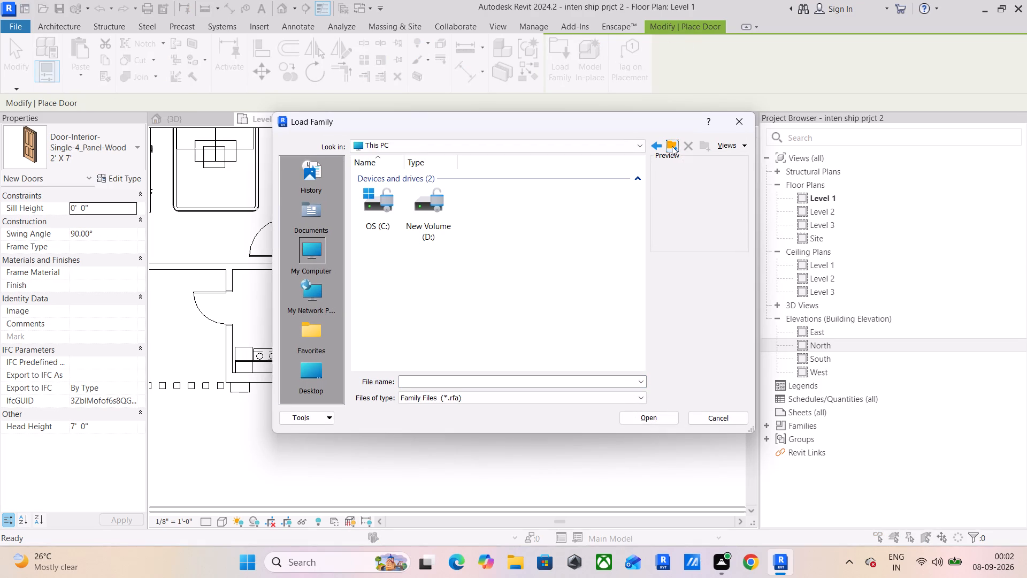
double_click(378, 204)
double_click(519, 262)
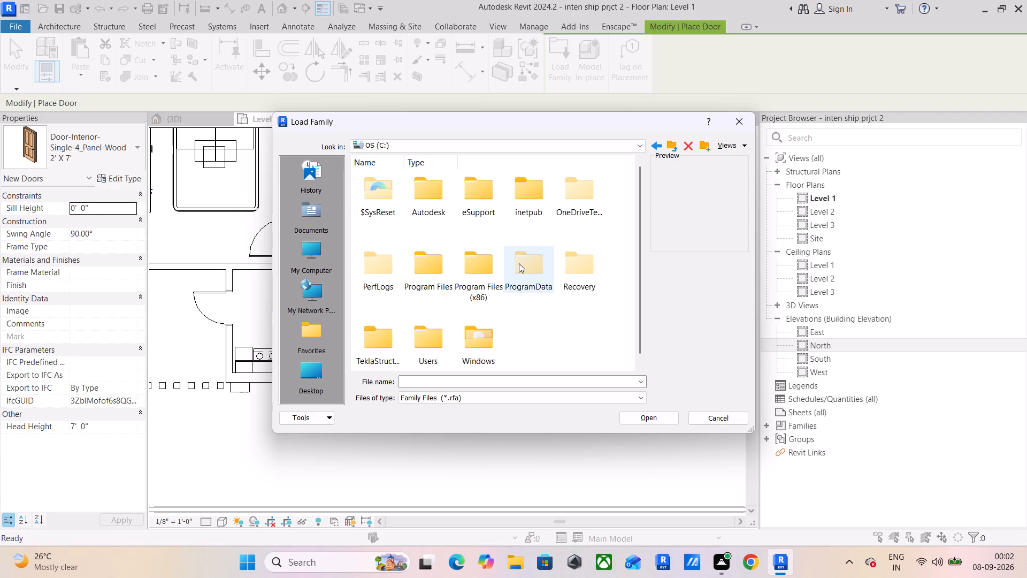
double_click(530, 260)
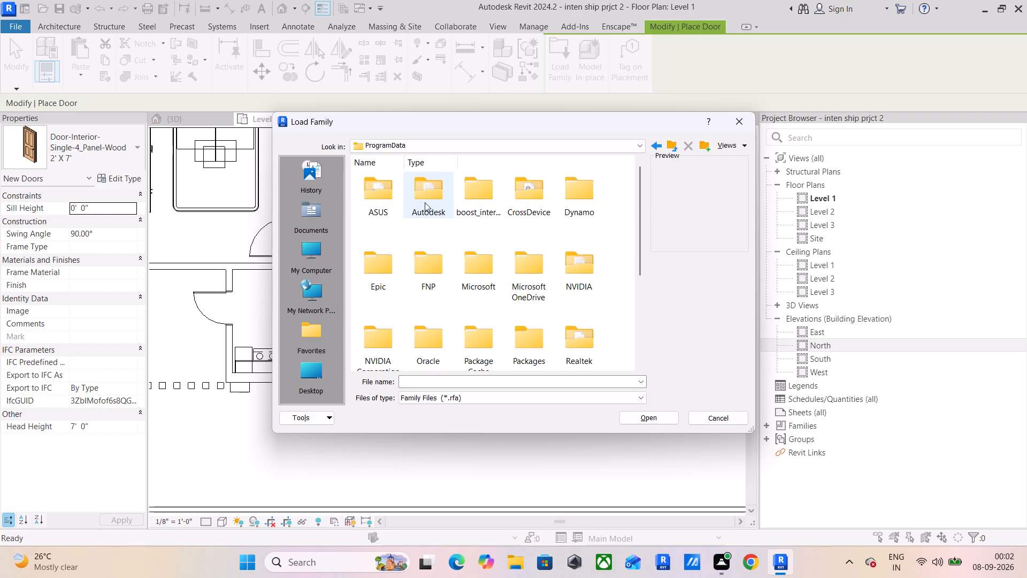
double_click(443, 201)
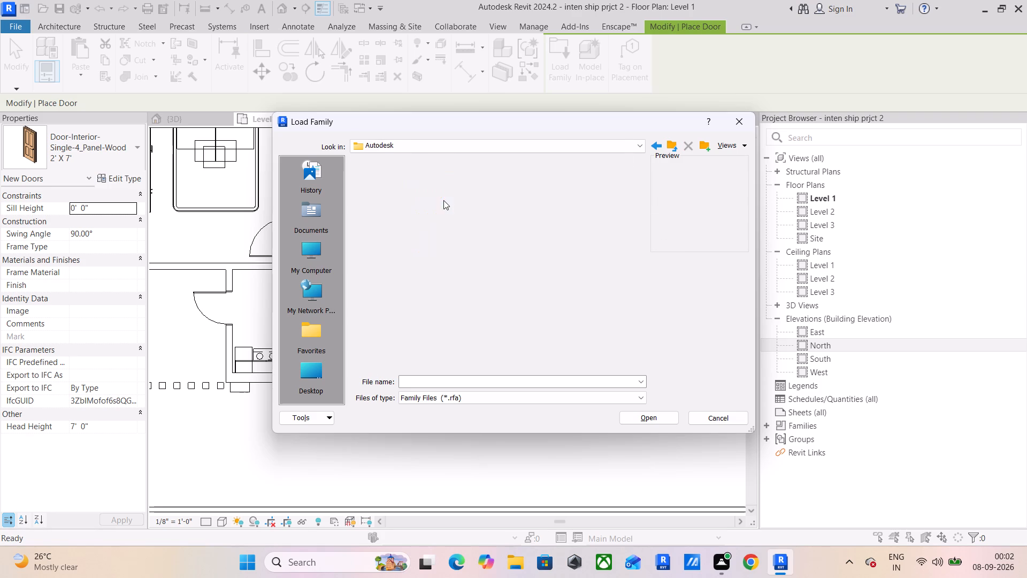
scroll(511, 249, down, 6)
double_click(527, 270)
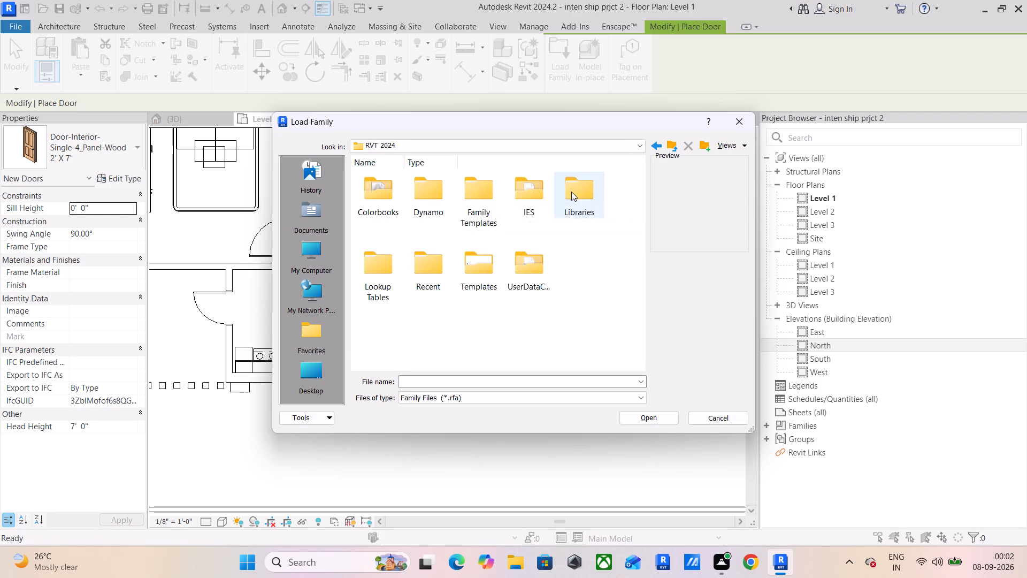
double_click(571, 192)
click(388, 198)
click(497, 196)
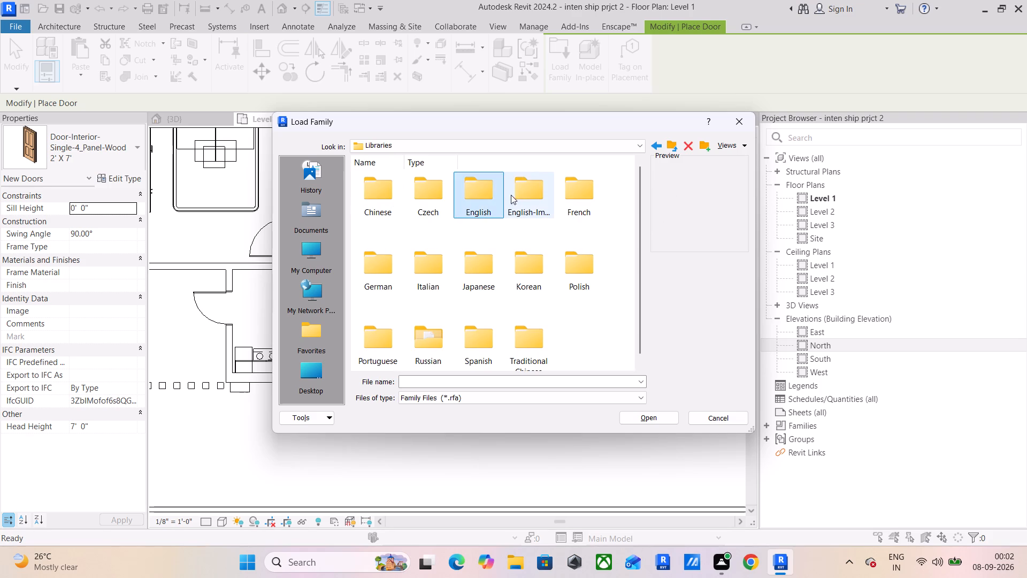
double_click(524, 195)
double_click(377, 189)
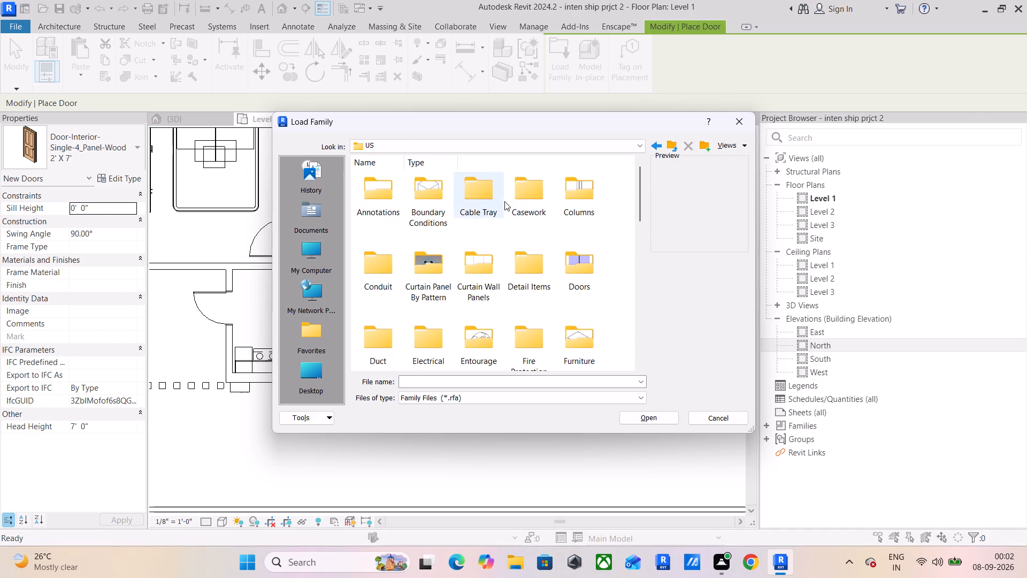
double_click(577, 267)
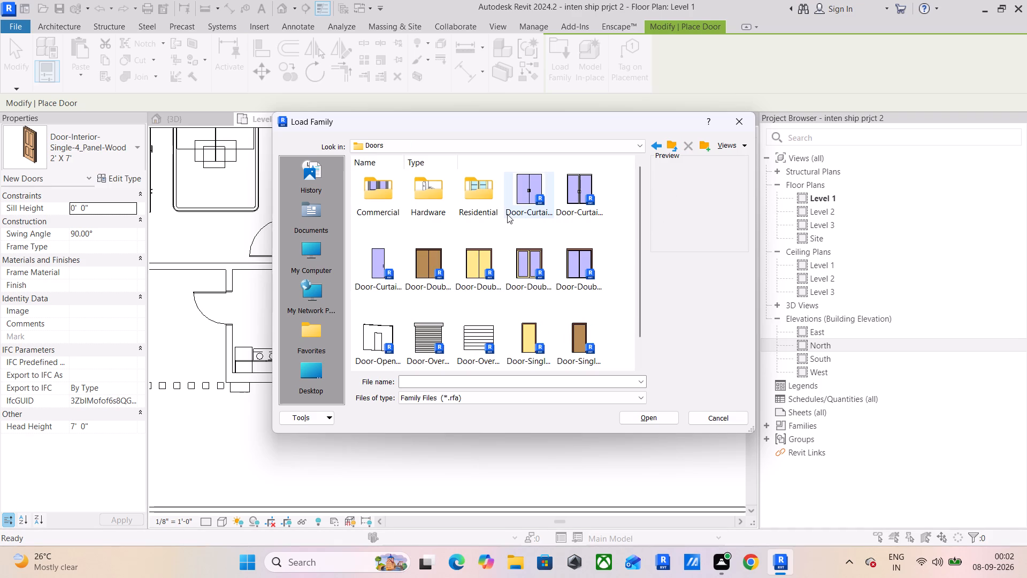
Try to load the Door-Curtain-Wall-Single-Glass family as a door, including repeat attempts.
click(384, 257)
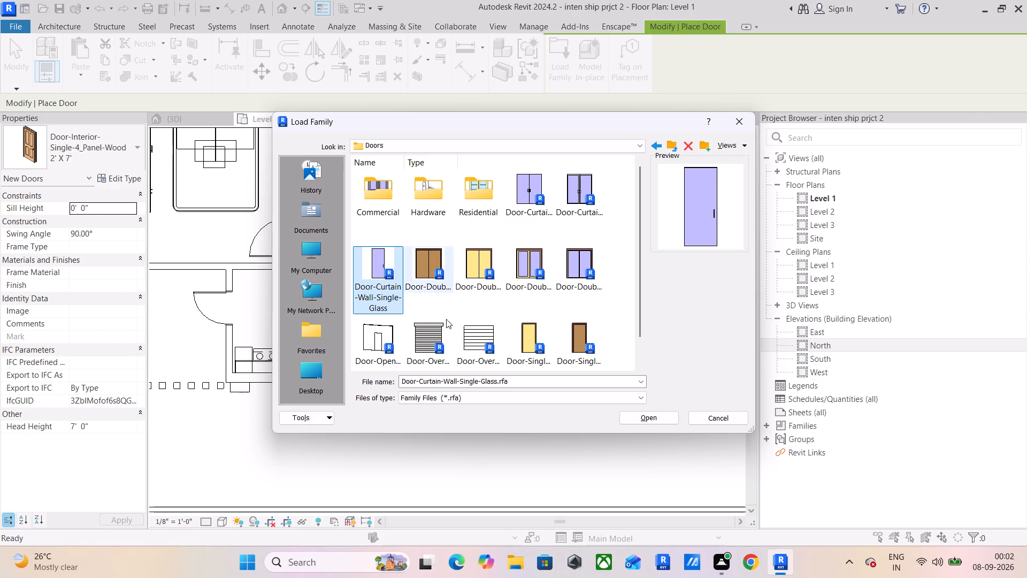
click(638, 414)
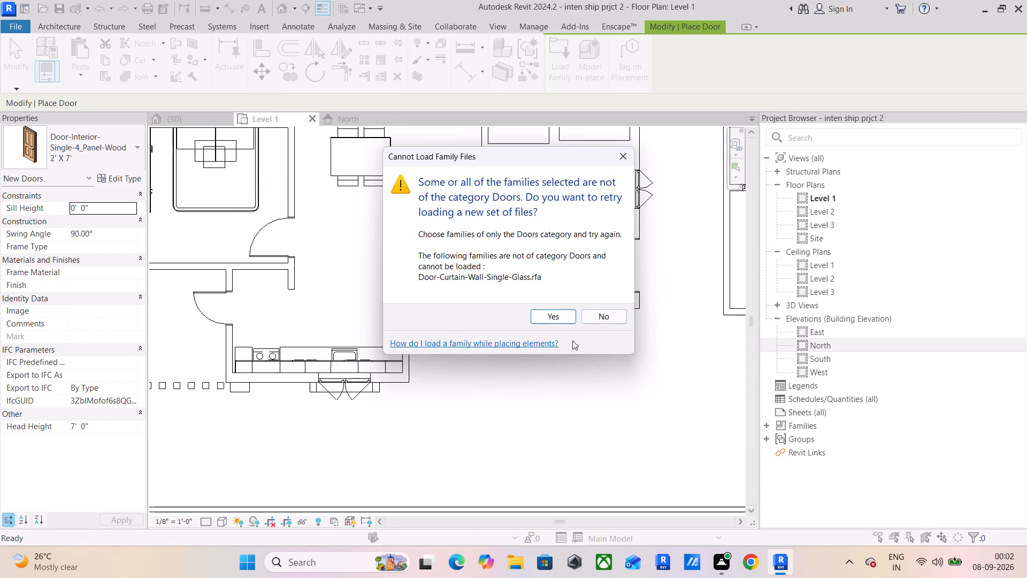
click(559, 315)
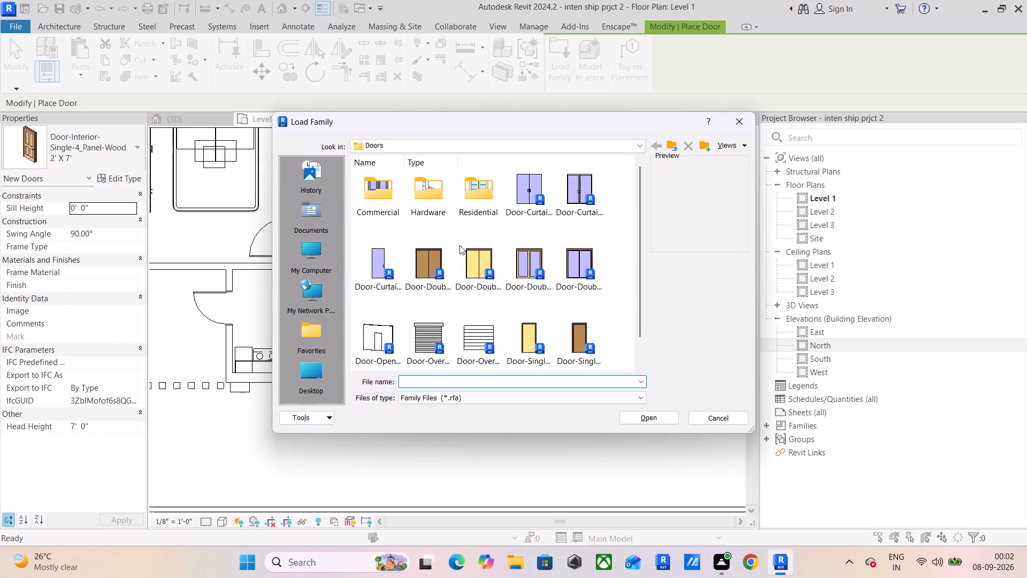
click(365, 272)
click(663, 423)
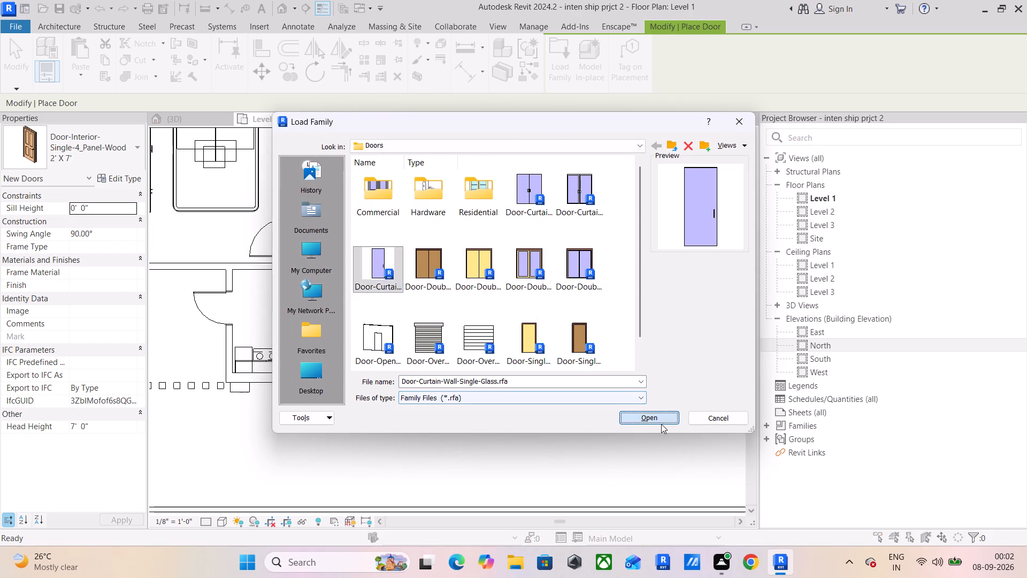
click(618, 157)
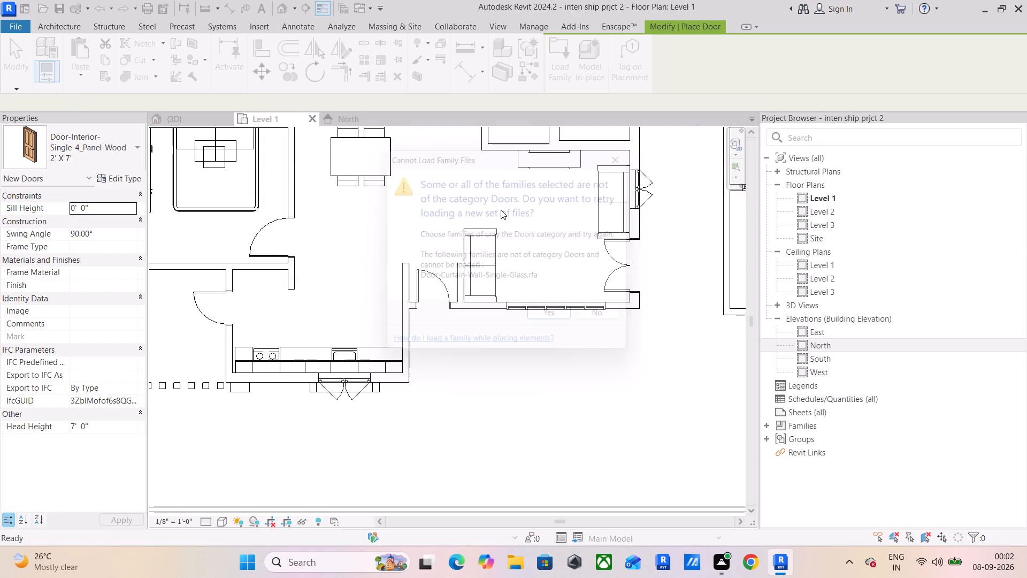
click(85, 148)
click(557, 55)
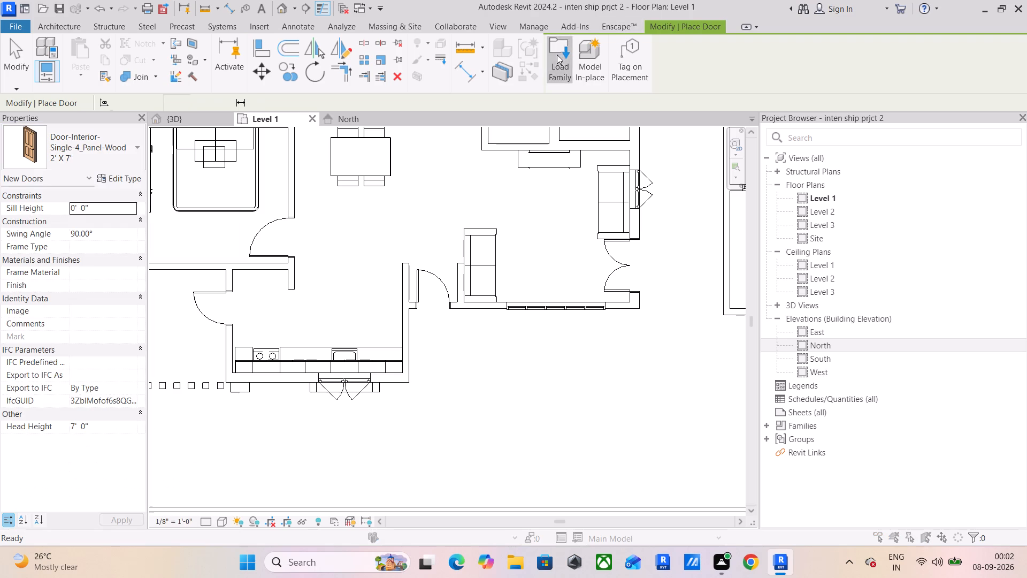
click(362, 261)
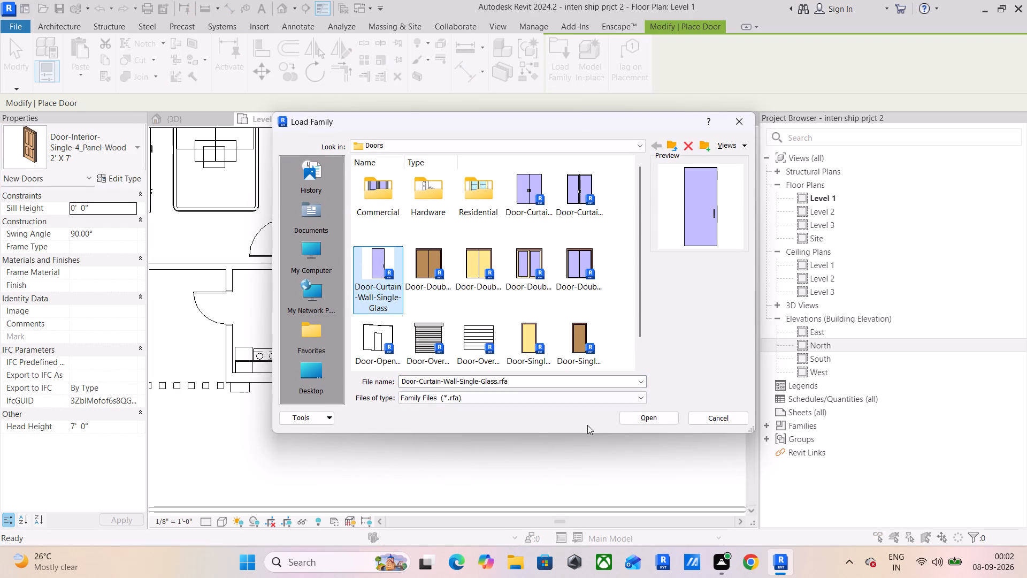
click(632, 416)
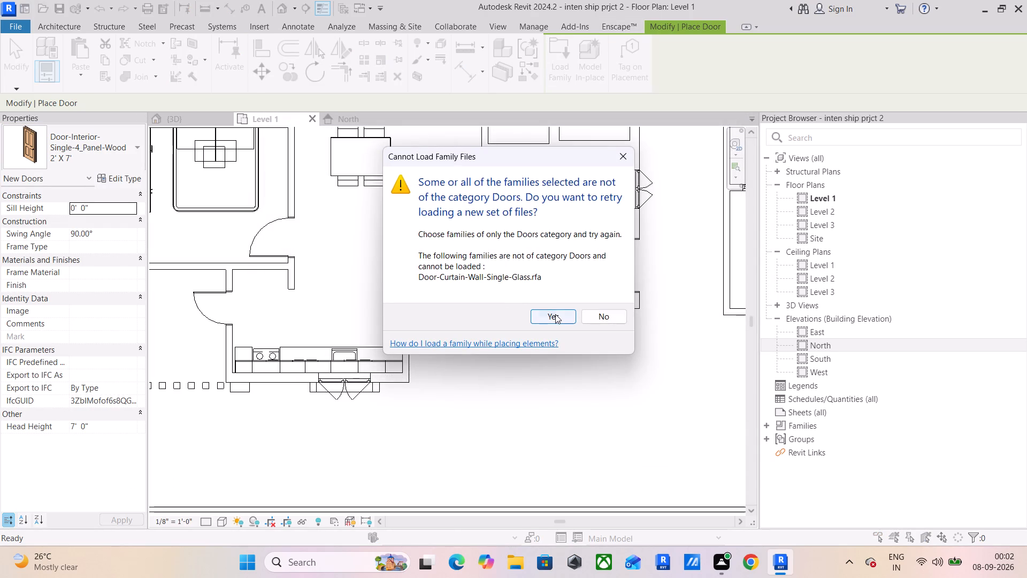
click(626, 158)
Browse the Commercial and Residential subfolders of the Doors library for a glazed single door family, previewing candidates.
click(542, 64)
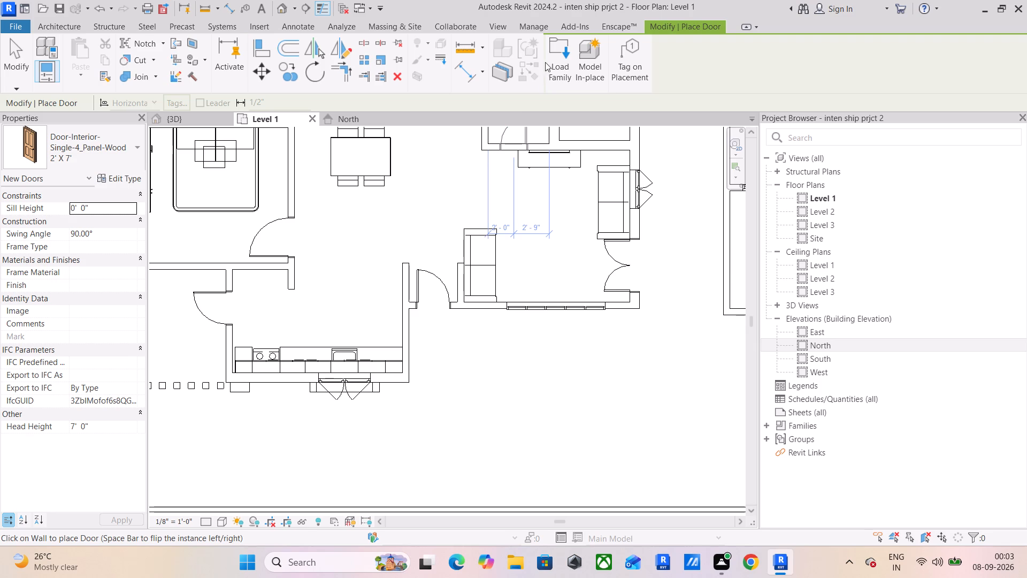
click(561, 56)
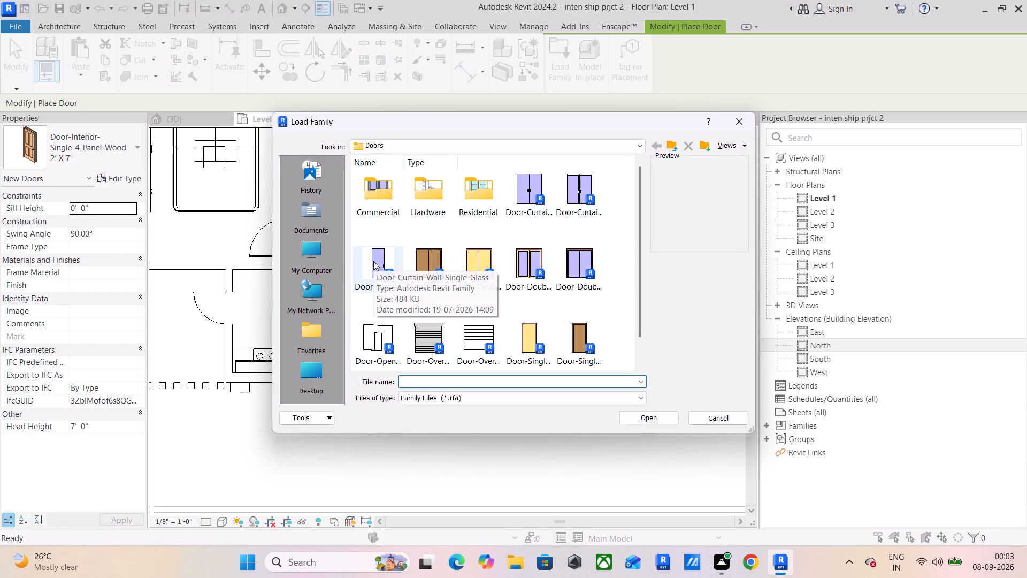
double_click(388, 200)
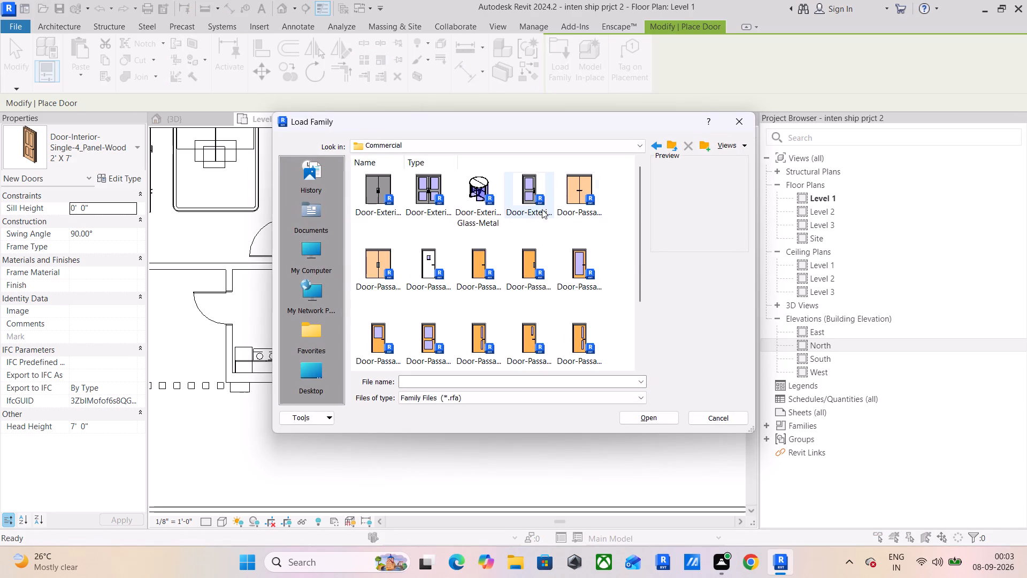
scroll(510, 234, down, 1)
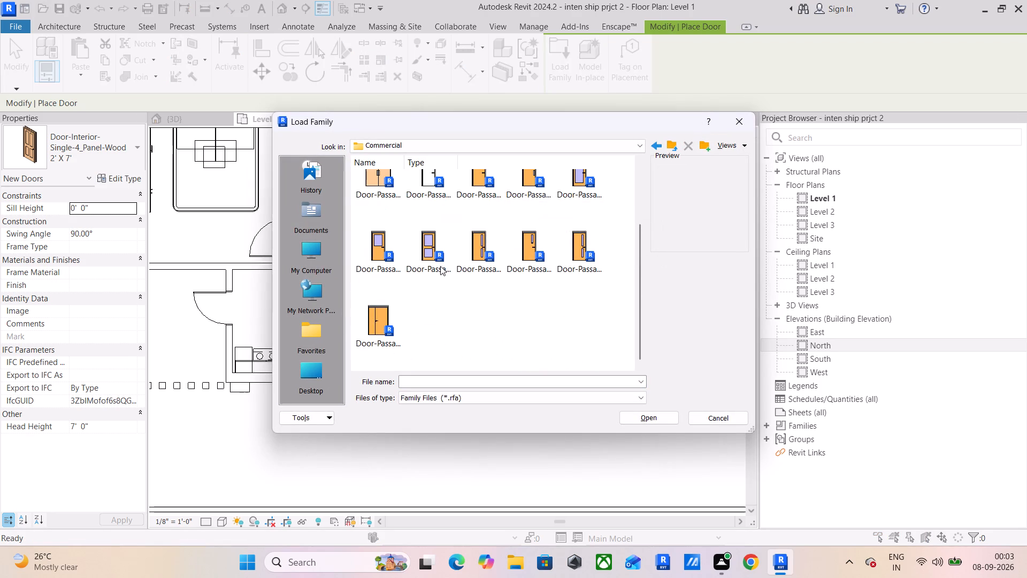
scroll(449, 262, up, 2)
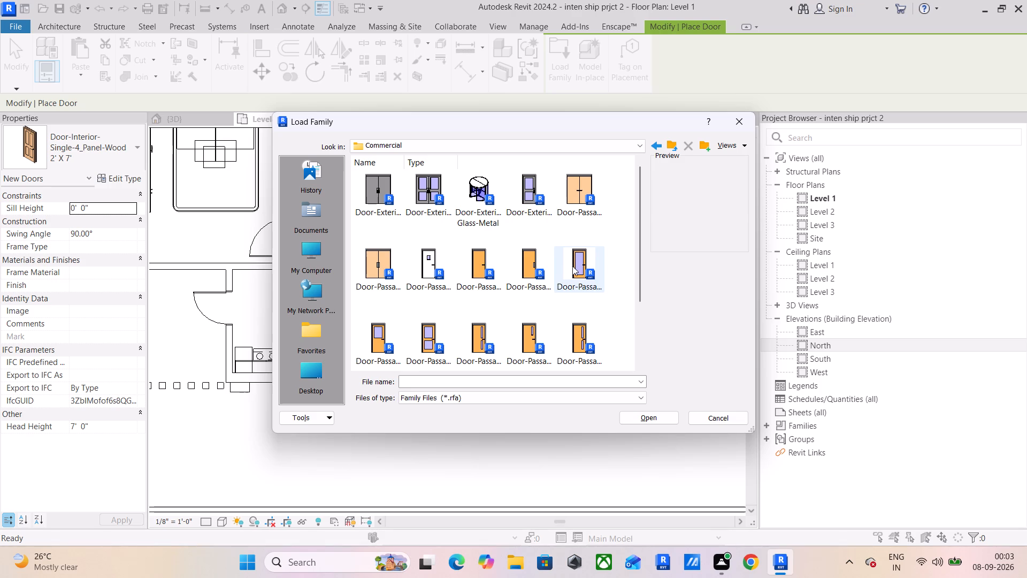
click(574, 264)
click(531, 190)
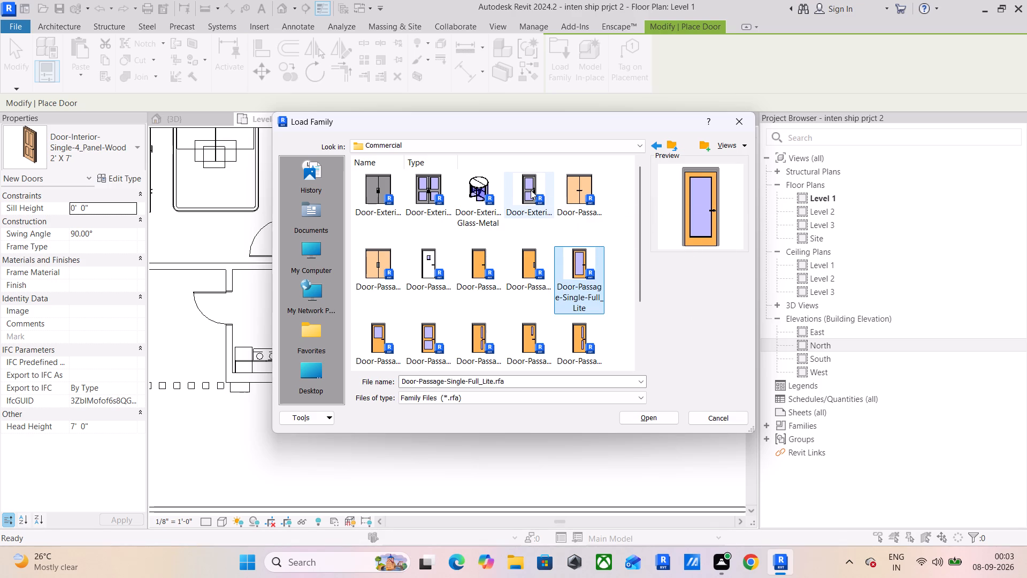
click(669, 148)
double_click(467, 195)
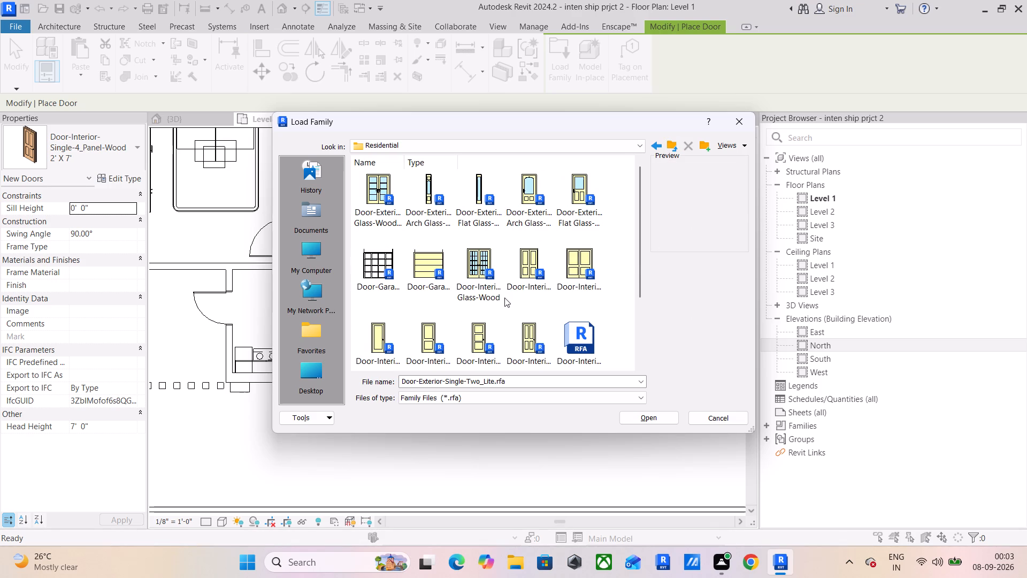
scroll(508, 233, down, 3)
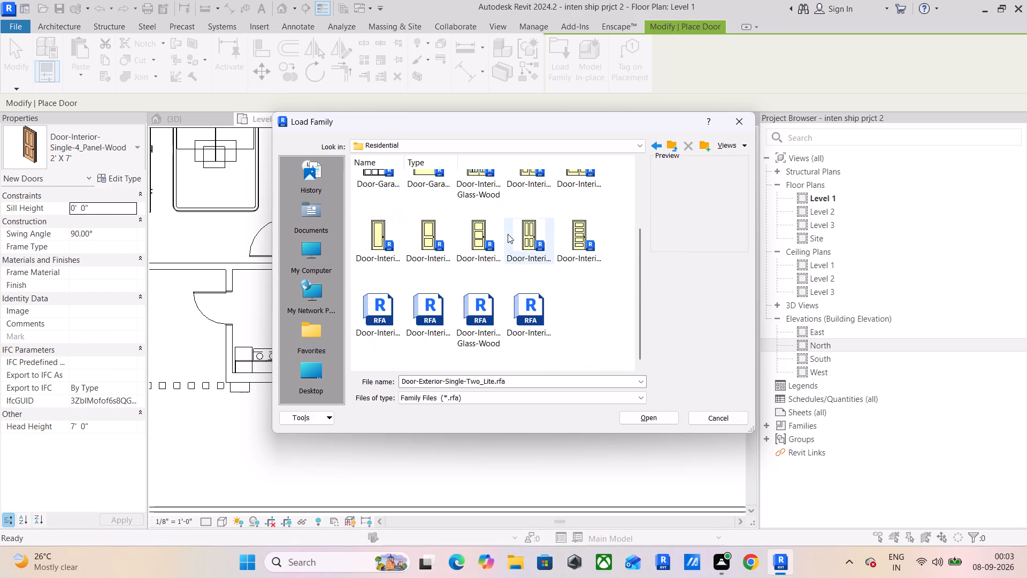
scroll(508, 234, down, 2)
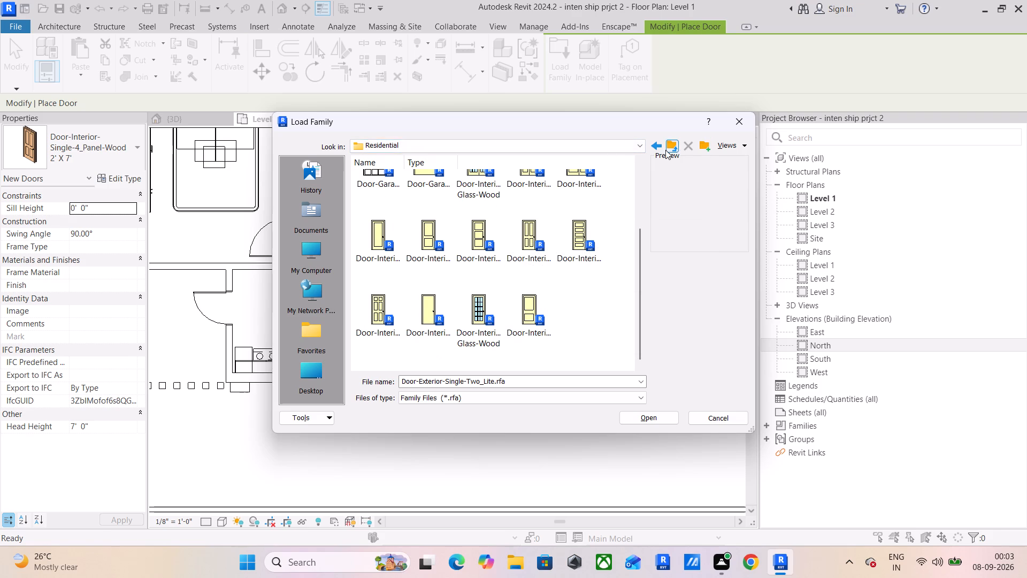
click(665, 150)
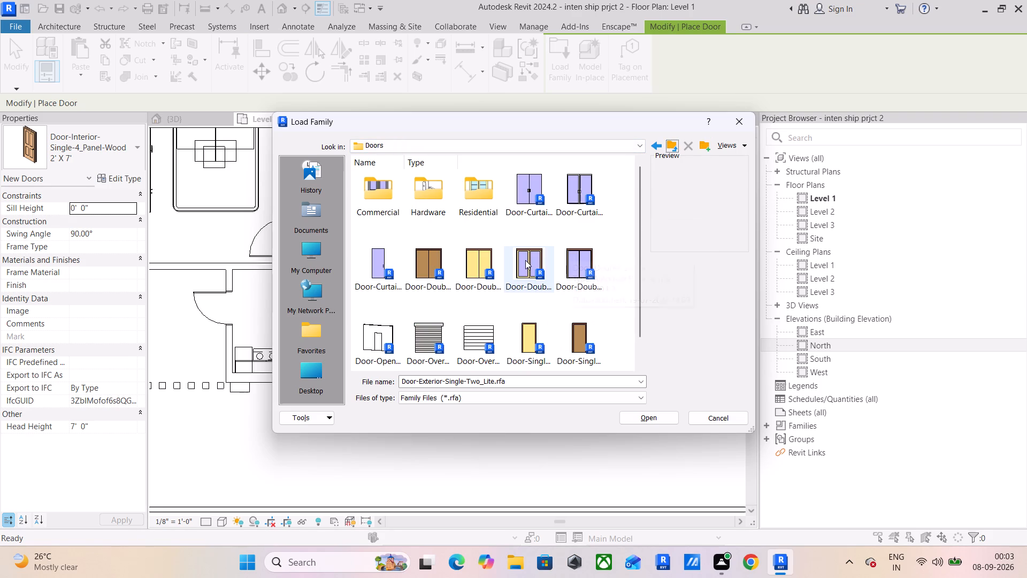
scroll(530, 258, down, 3)
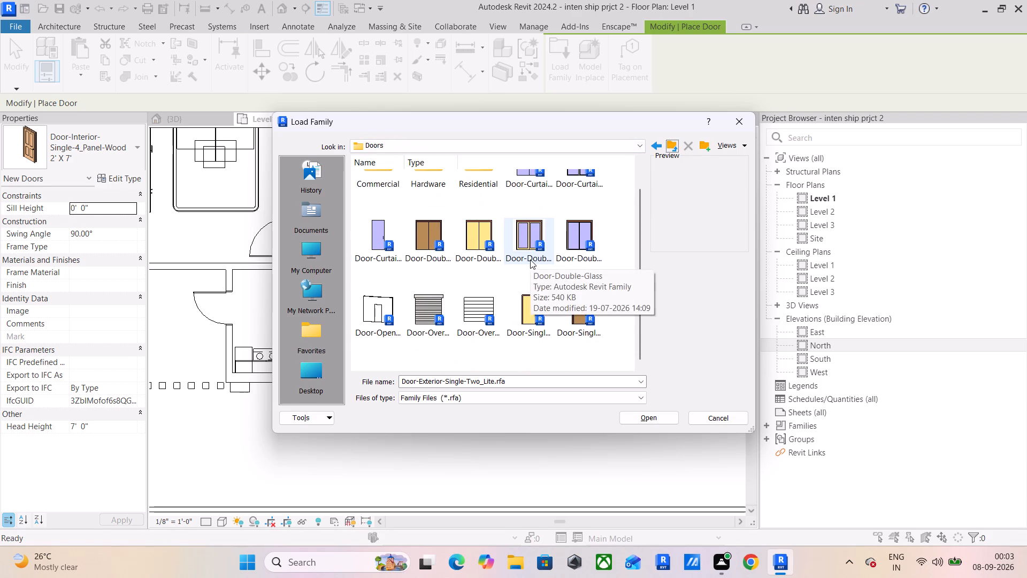
scroll(531, 278, up, 4)
Load the Door-Exterior-Single-Two_Lite family from the Commercial doors folder with its 36" x 86" type.
double_click(392, 206)
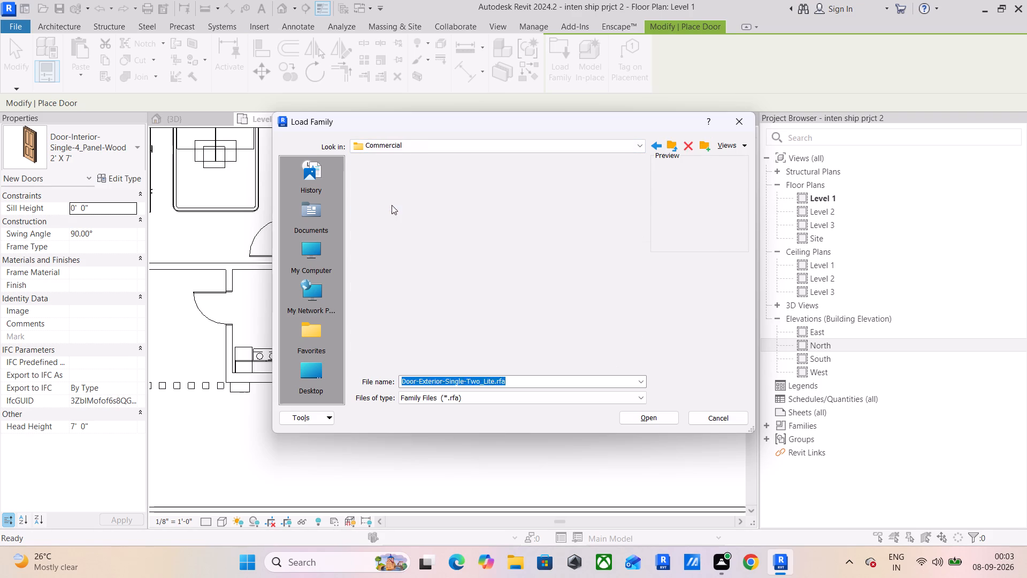
scroll(556, 212, down, 4)
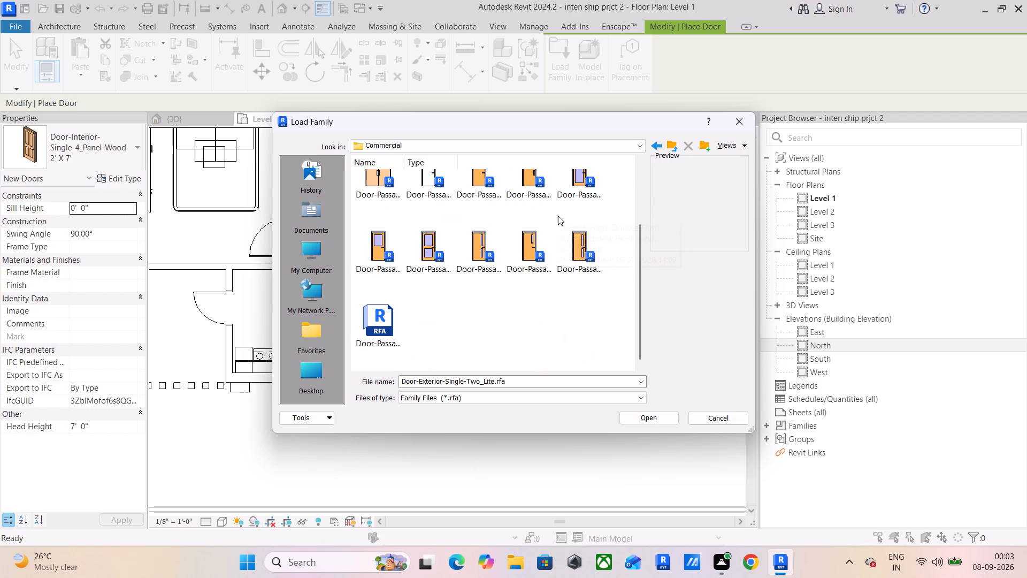
scroll(568, 275, up, 4)
click(570, 248)
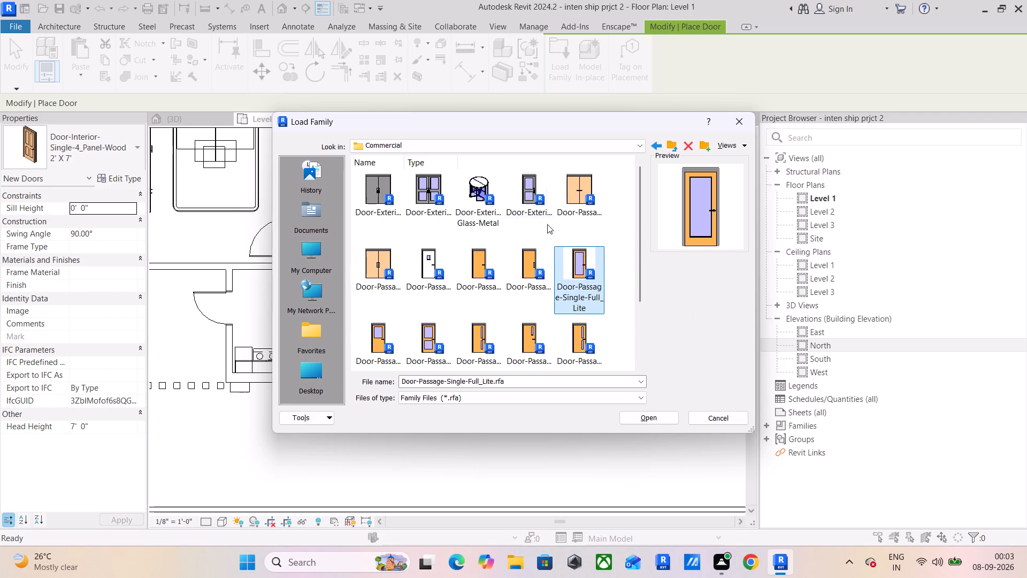
click(527, 185)
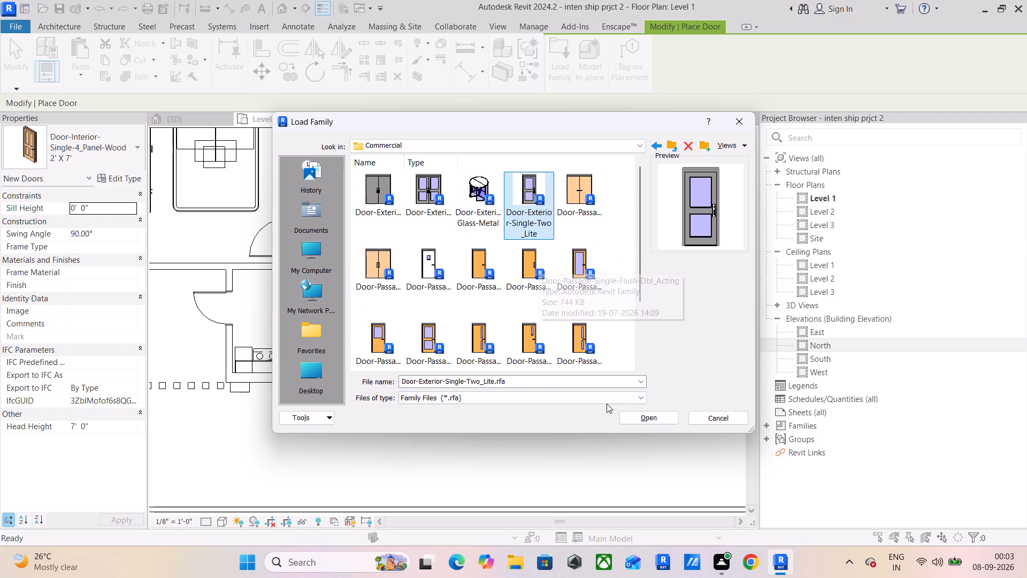
click(649, 415)
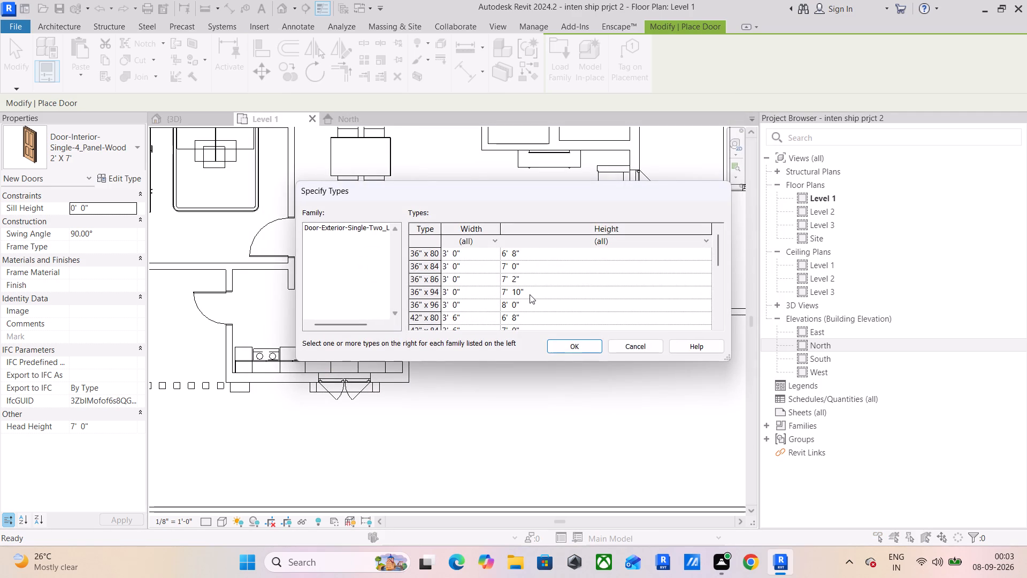
click(526, 279)
click(576, 342)
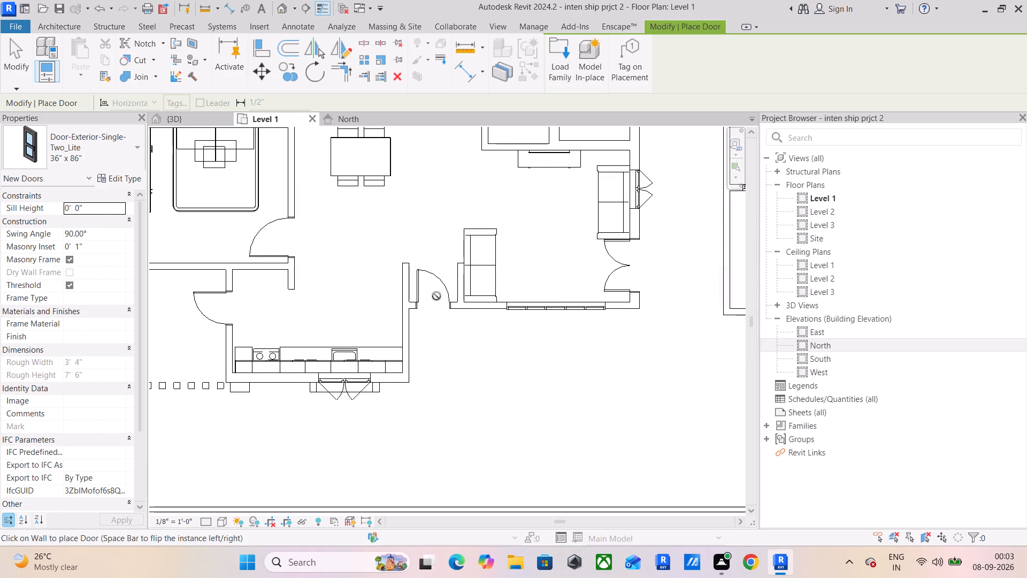
Delete the existing front entry door from the Level 1 plan.
scroll(435, 309, up, 6)
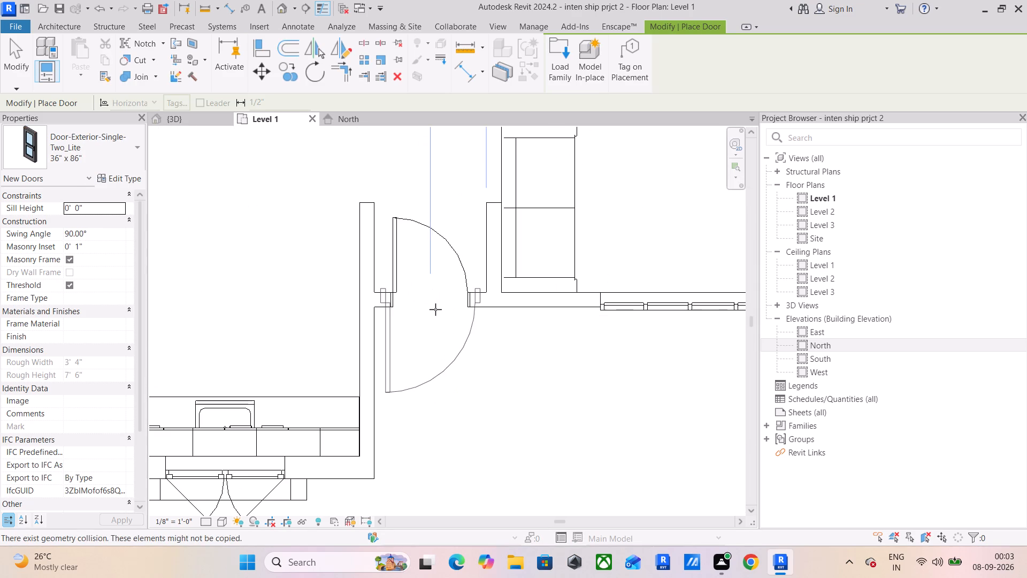
key(Escape)
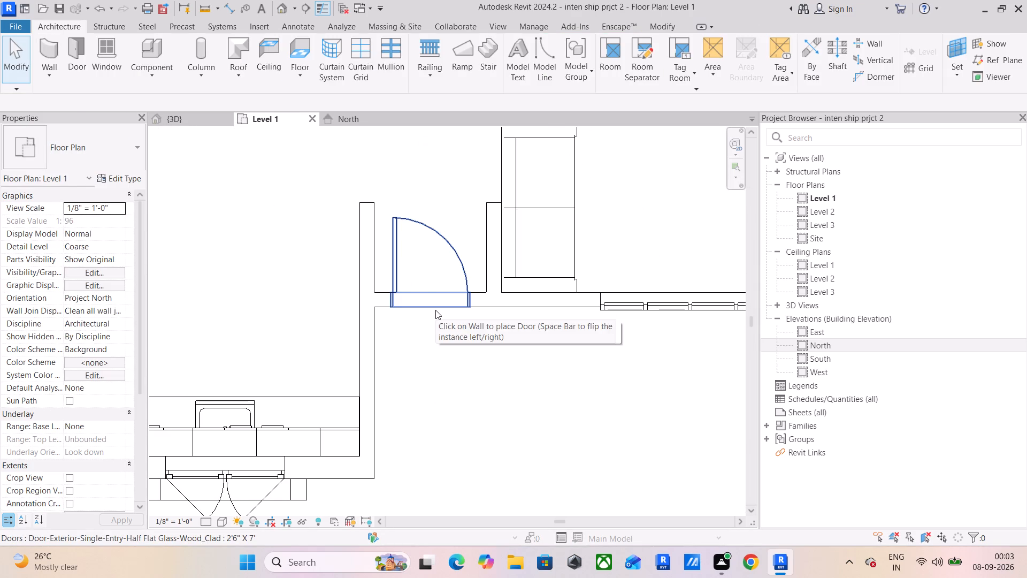
click(435, 310)
key(Delete)
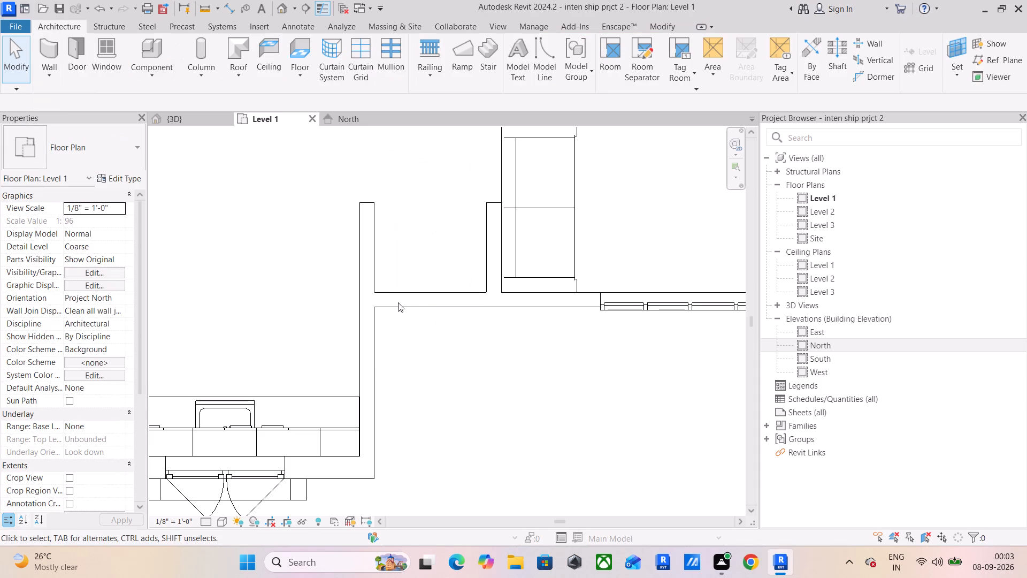
Set the Door-Exterior-Single-Two_Lite 36" x 86" type's width to 3' and height to 7'.
click(82, 52)
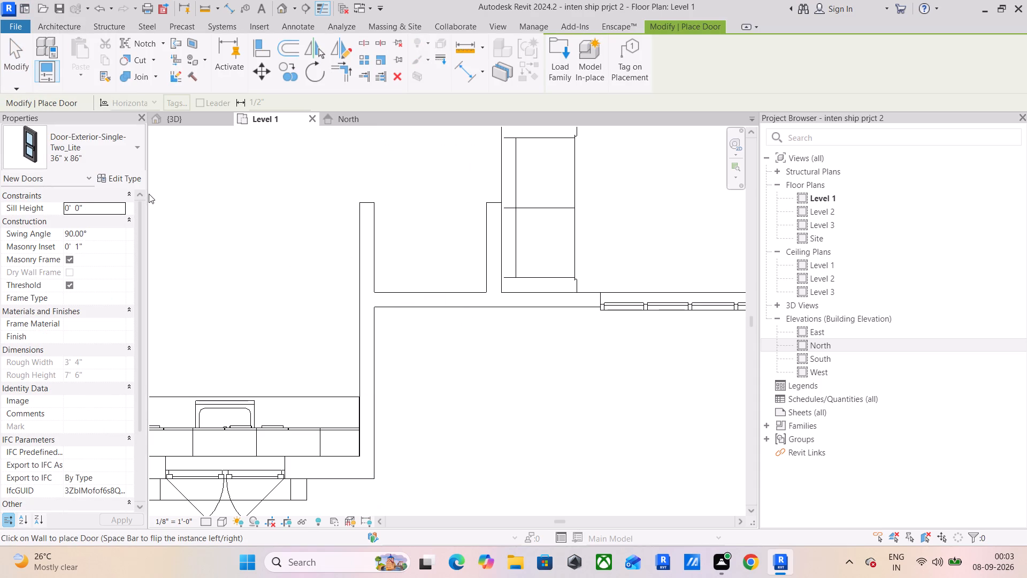
click(127, 182)
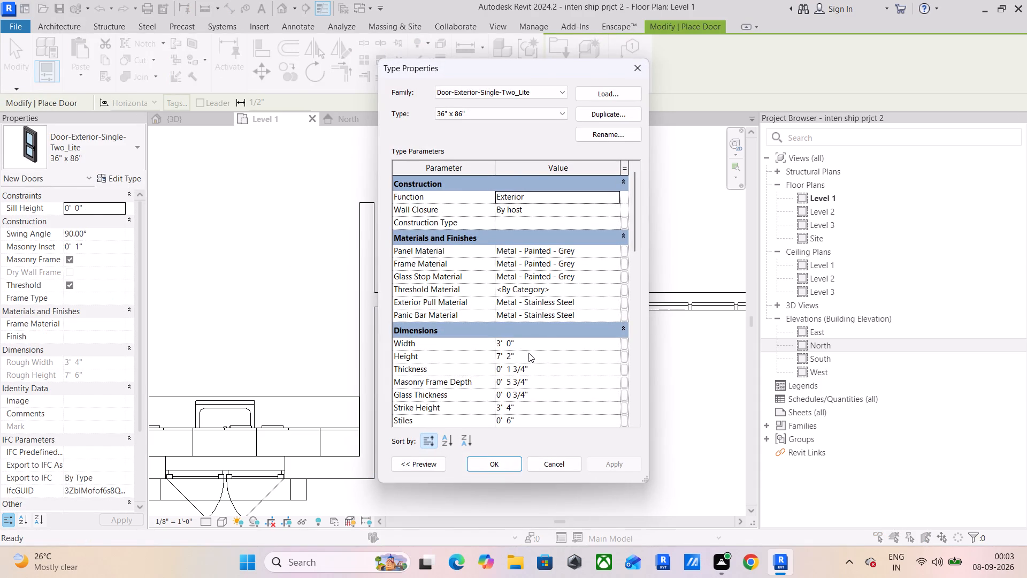
click(530, 345)
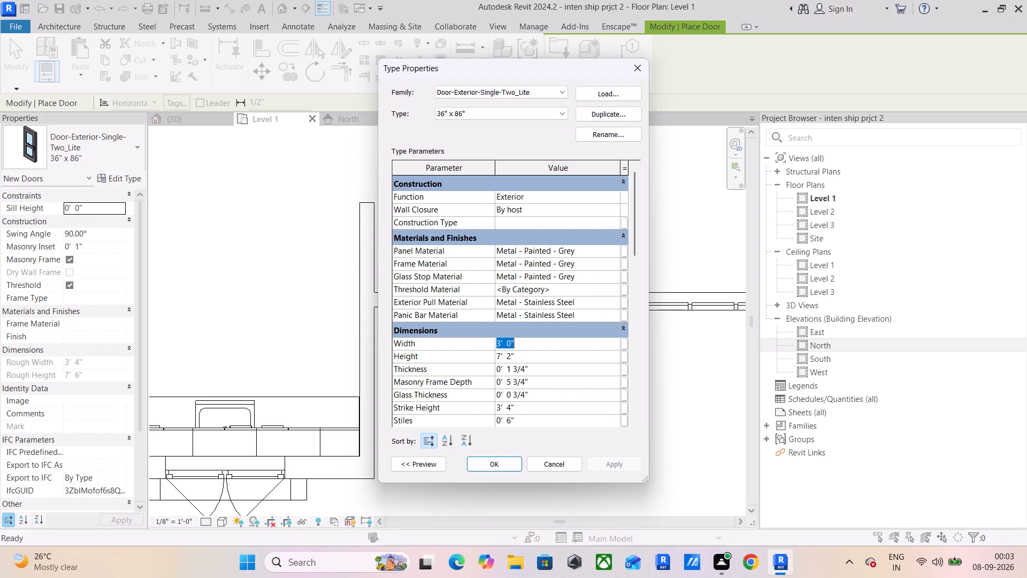
key(2)
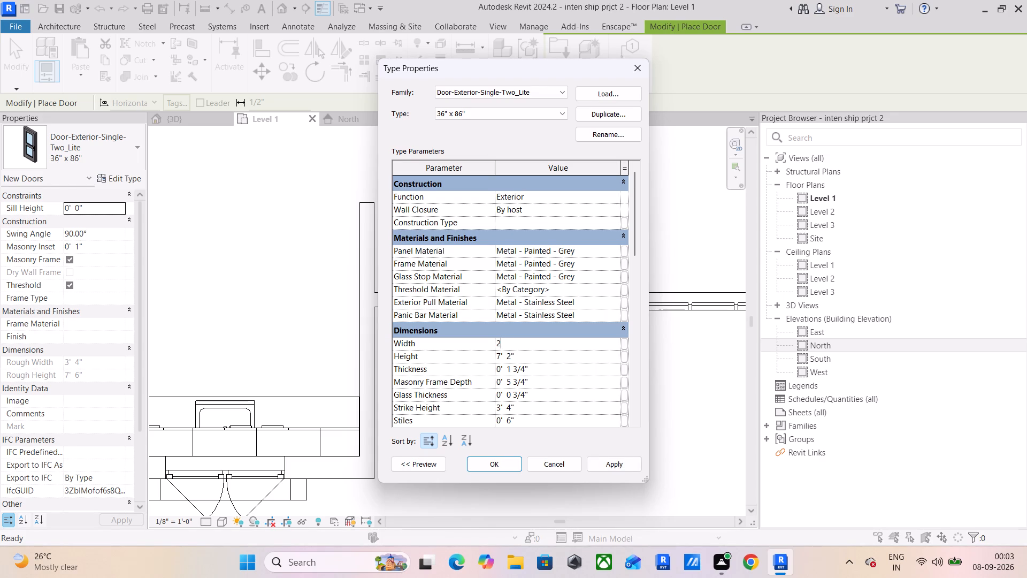
key(BackSpace)
text(3')
key(Return)
click(531, 359)
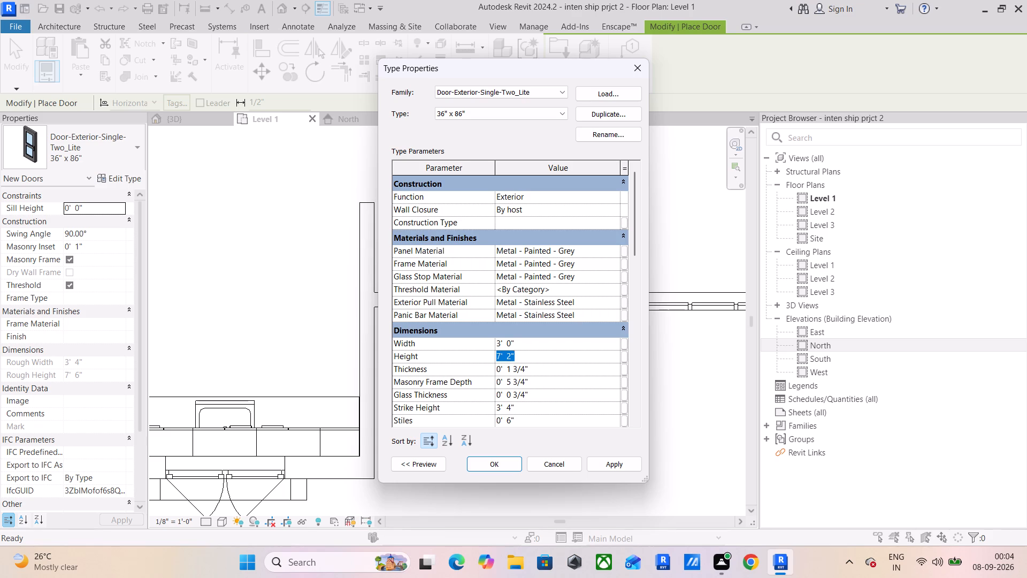
text(7')
key(Return)
Duplicate the two-lite exterior door type under the name 3' x 7' and apply it for placement.
click(603, 118)
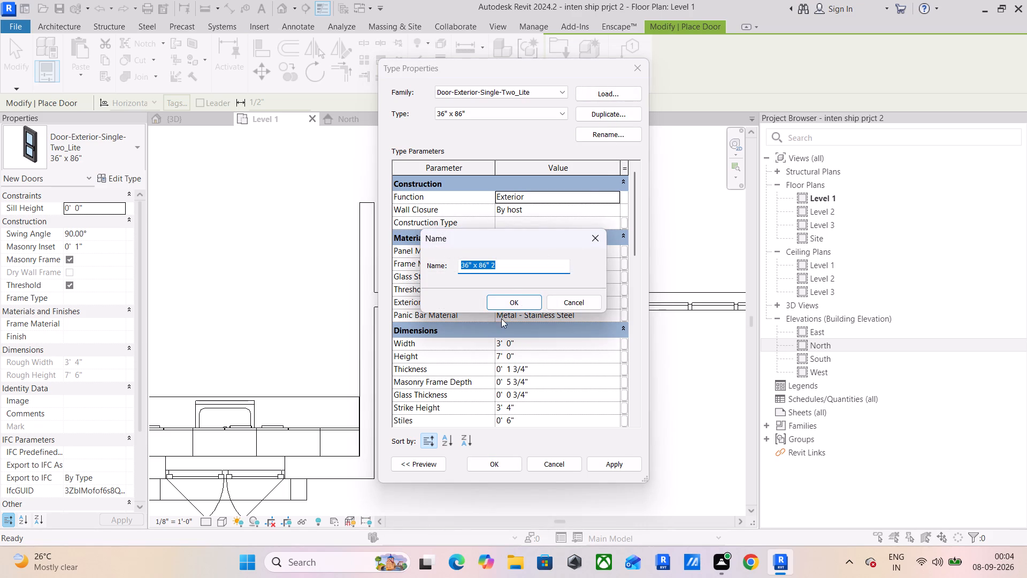
text(3')
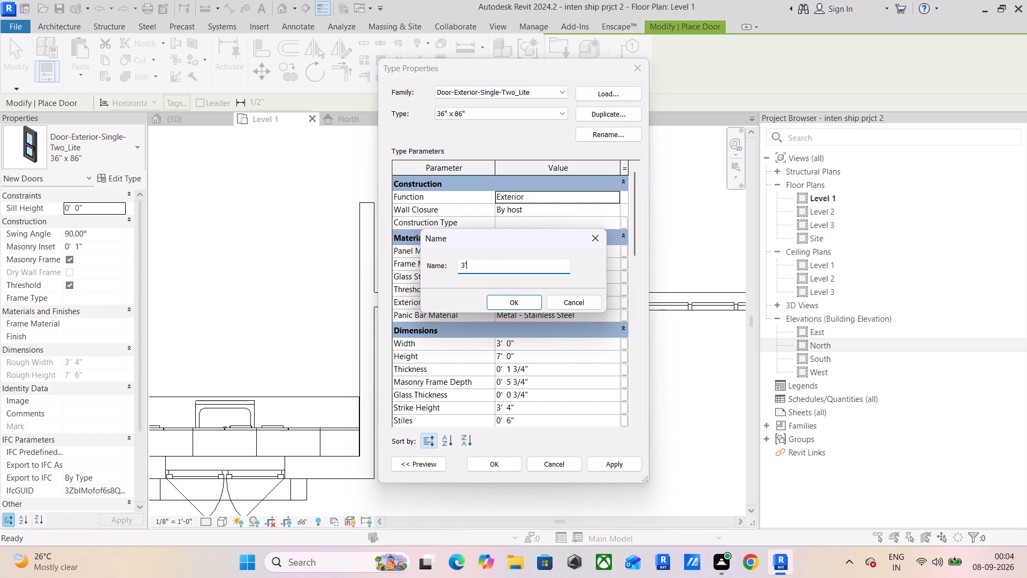
key(space)
text(x 7)
key(apostrophe)
key(Return)
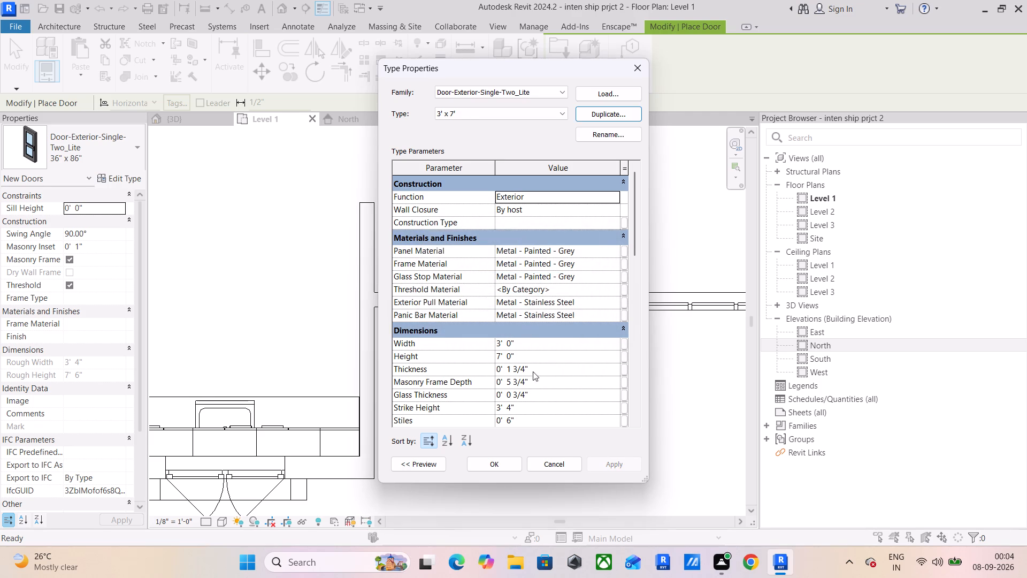
drag(510, 455, 509, 463)
click(508, 469)
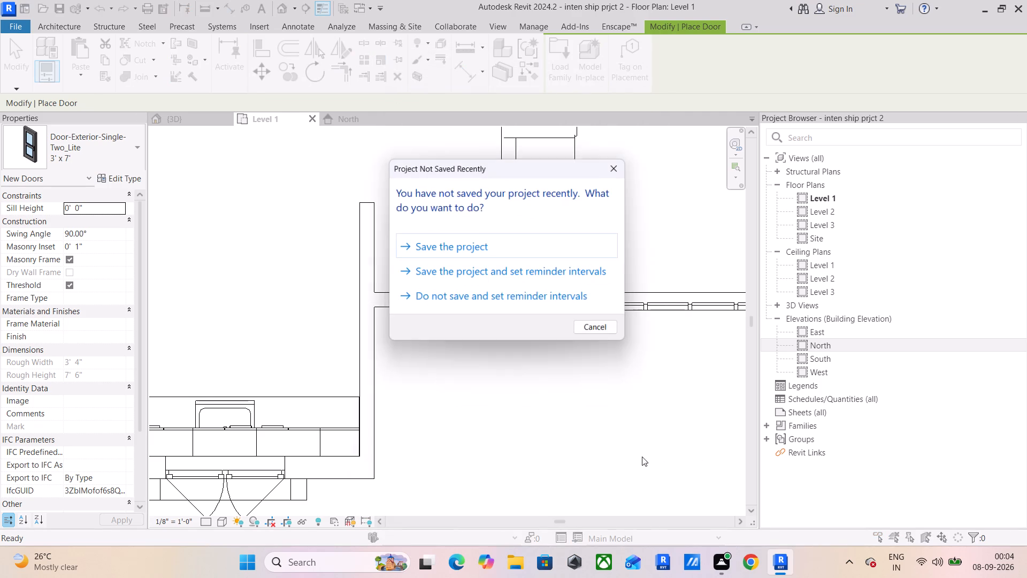
Place the 3' x 7' two-lite door in the front entry wall, swinging outward, and view it in 3D.
click(619, 159)
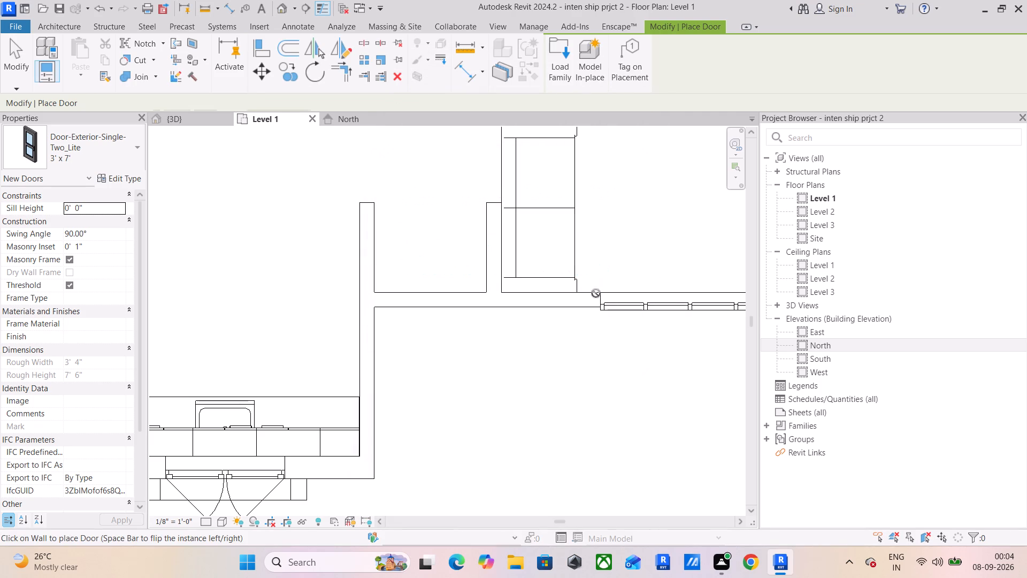
click(432, 300)
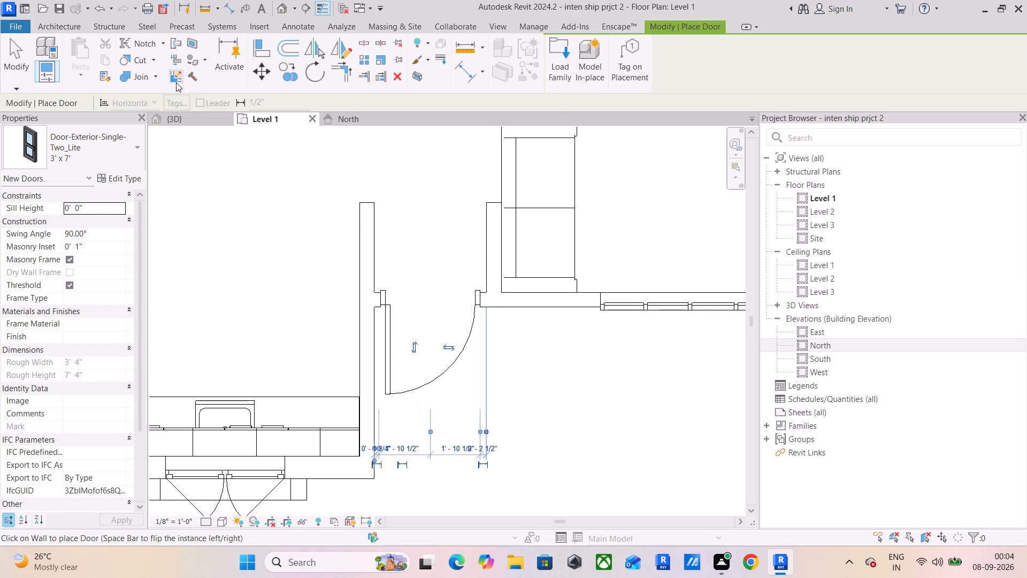
click(195, 111)
click(204, 123)
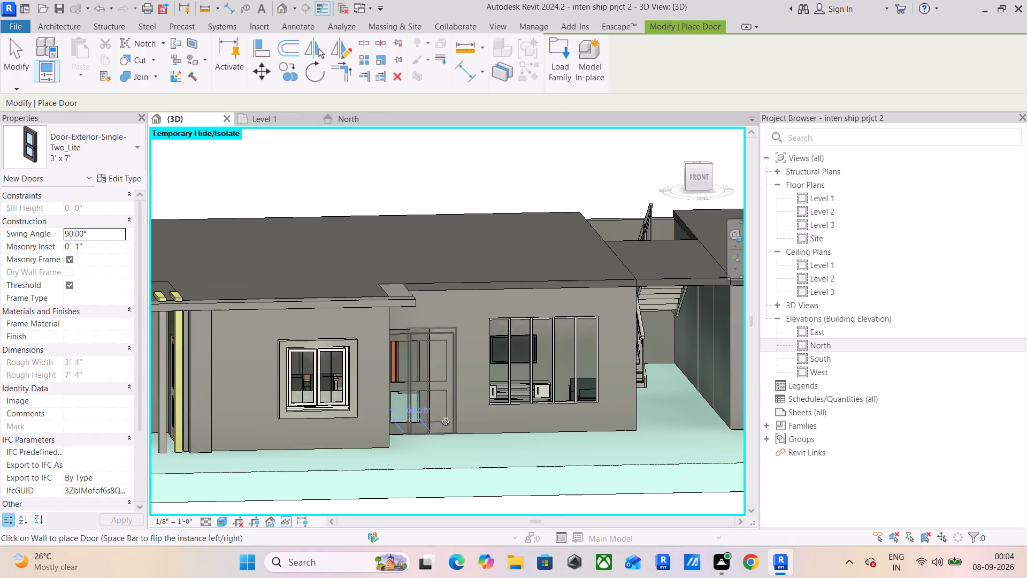
Finish the door placement and examine the new front entry door and surrounding facade in 3D.
key(Escape)
key(Escape)
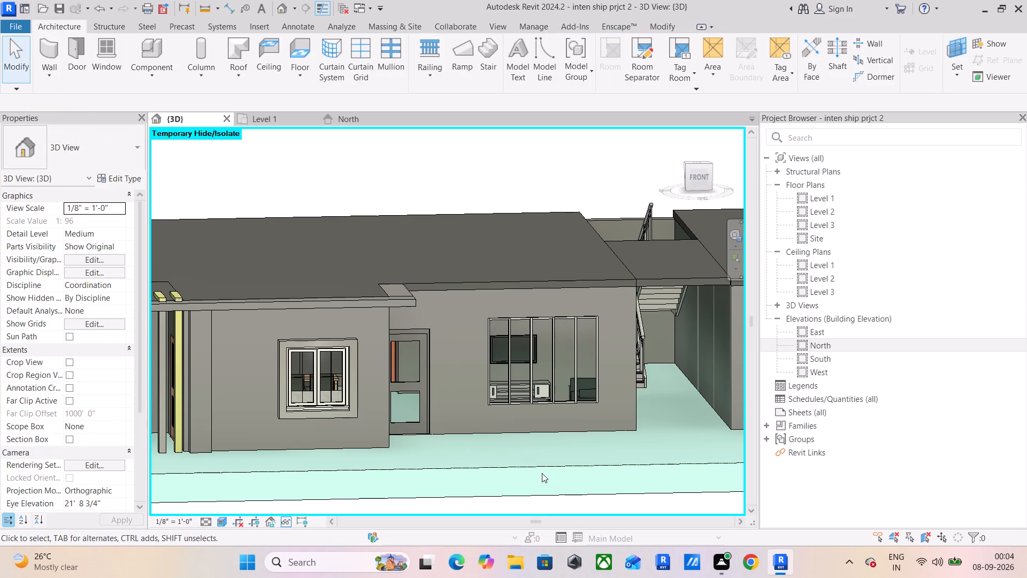
scroll(542, 473, down, 1)
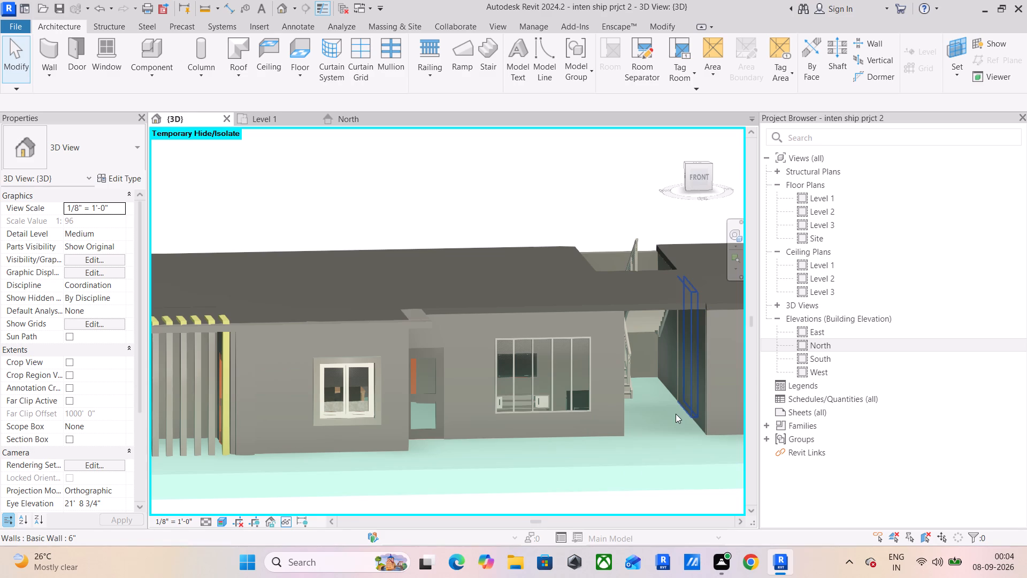
shift+middle_drag(631, 373, 532, 370)
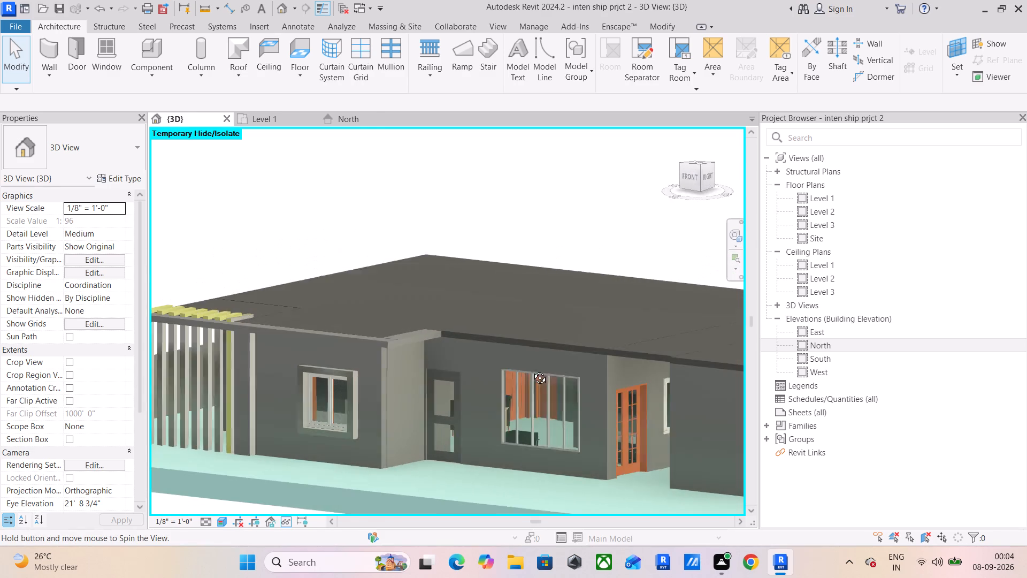
shift+middle_drag(532, 370, 528, 367)
scroll(434, 358, up, 4)
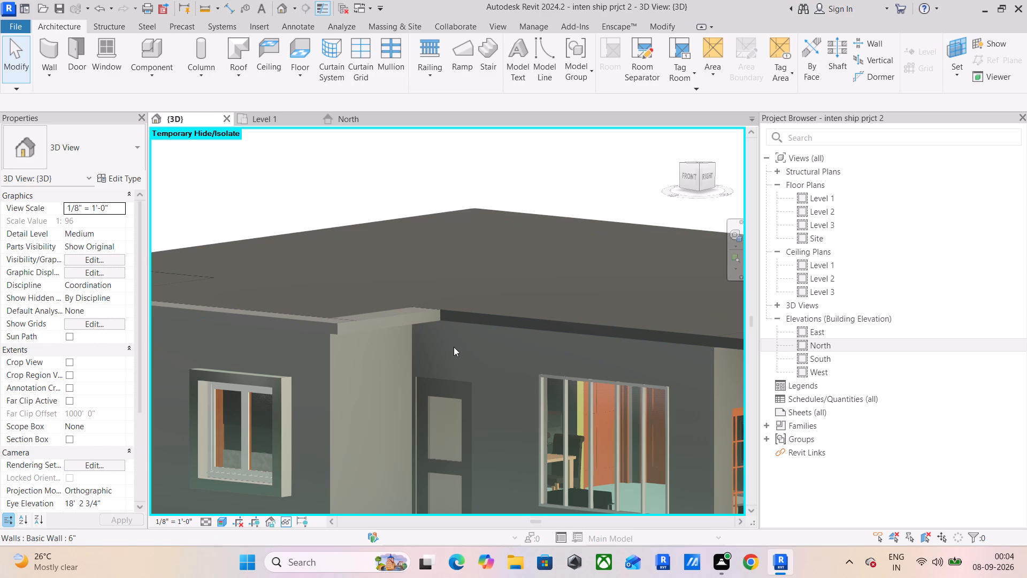
scroll(459, 356, down, 2)
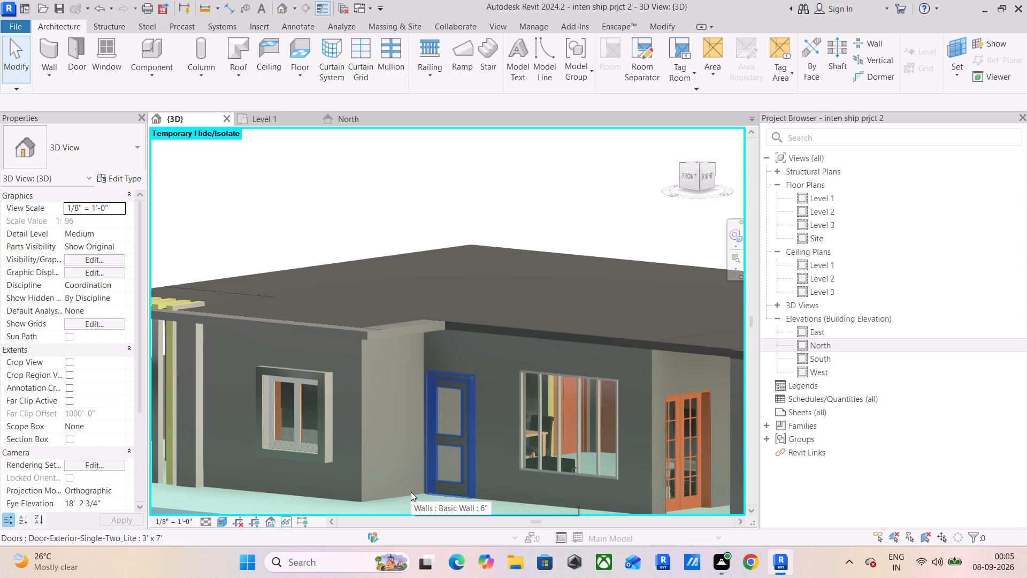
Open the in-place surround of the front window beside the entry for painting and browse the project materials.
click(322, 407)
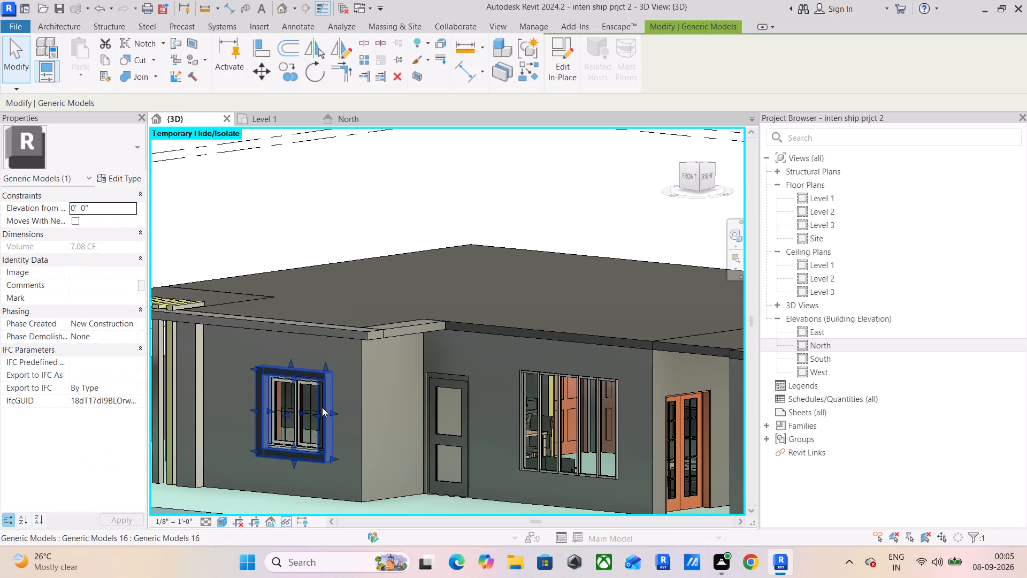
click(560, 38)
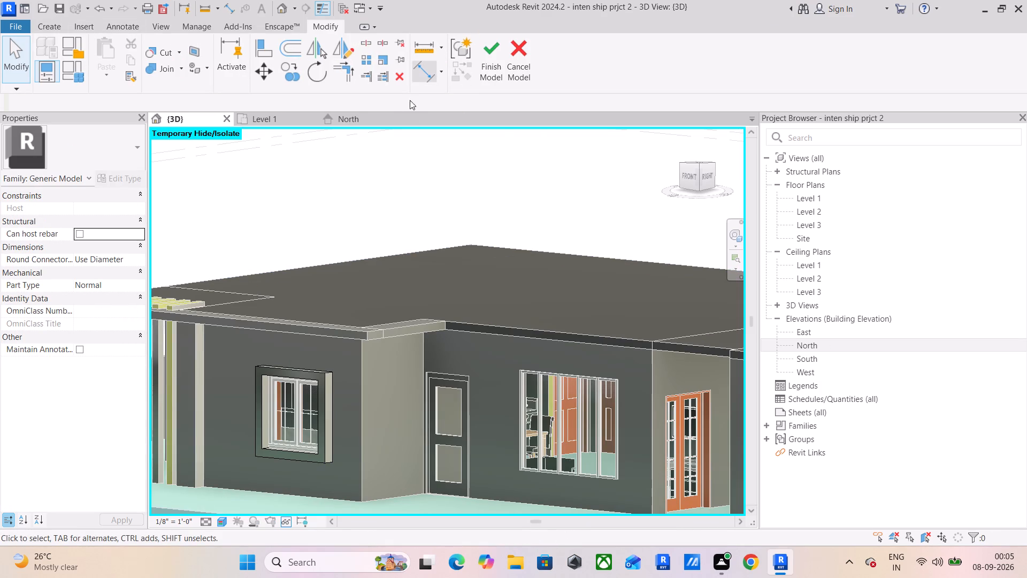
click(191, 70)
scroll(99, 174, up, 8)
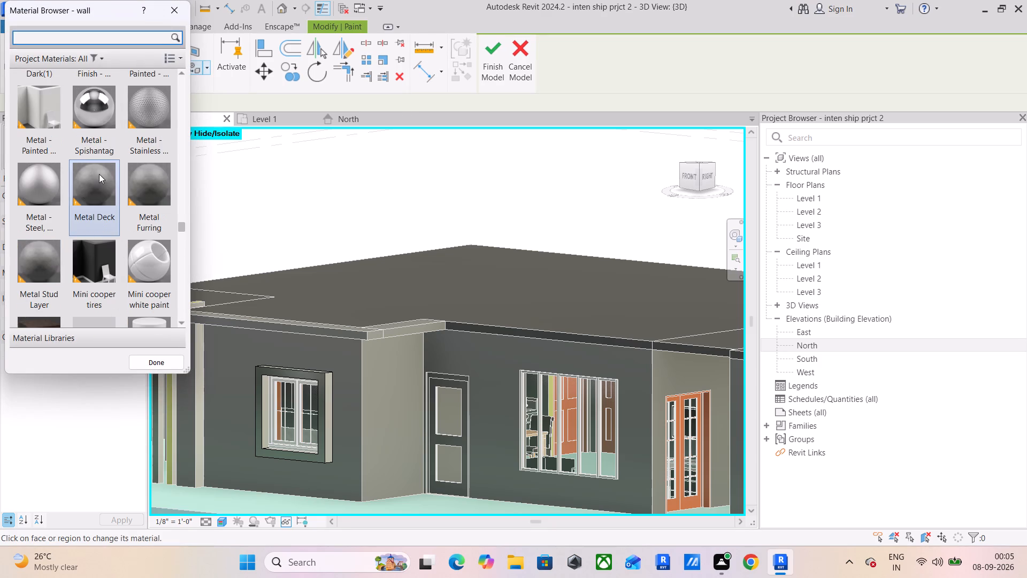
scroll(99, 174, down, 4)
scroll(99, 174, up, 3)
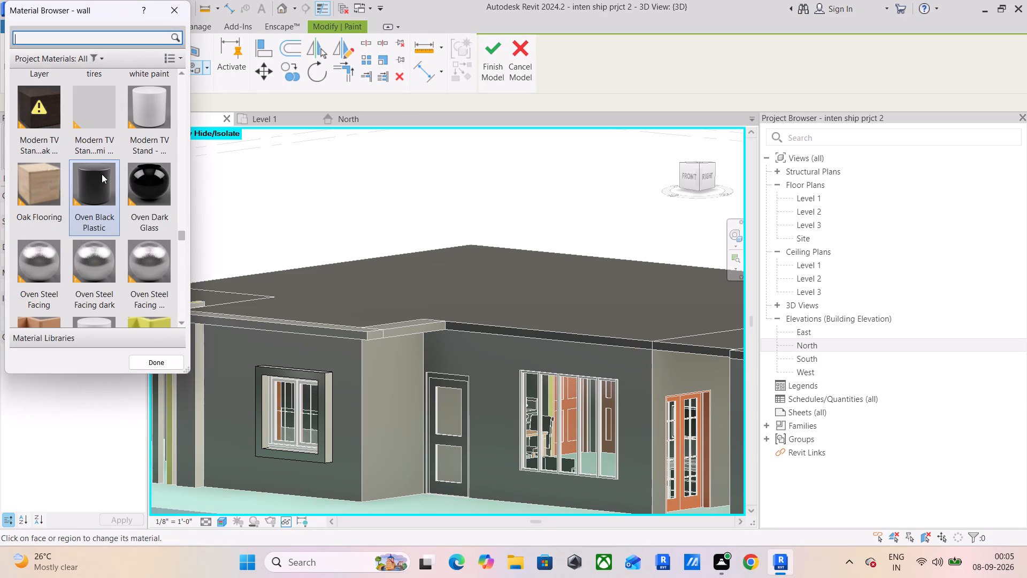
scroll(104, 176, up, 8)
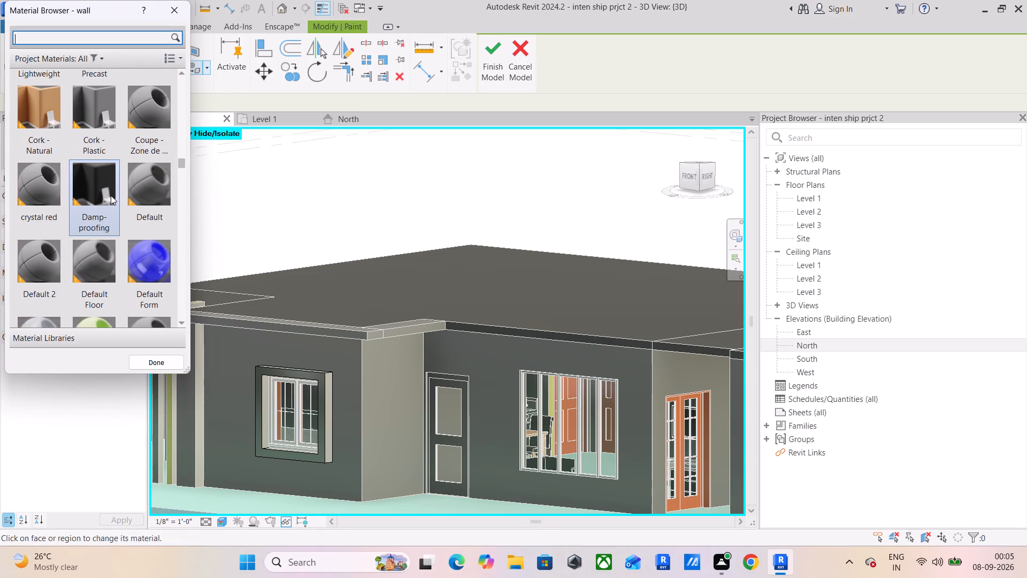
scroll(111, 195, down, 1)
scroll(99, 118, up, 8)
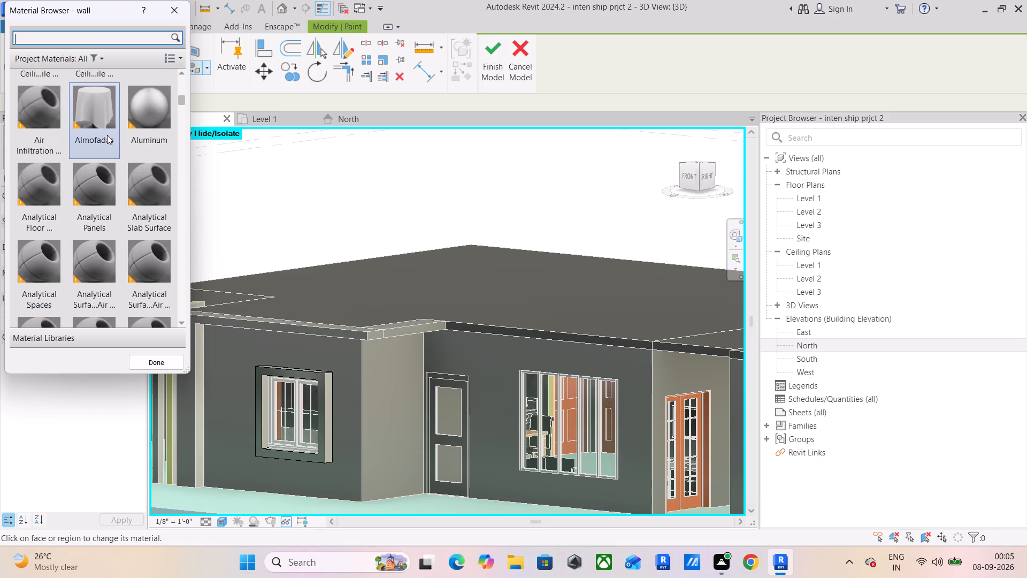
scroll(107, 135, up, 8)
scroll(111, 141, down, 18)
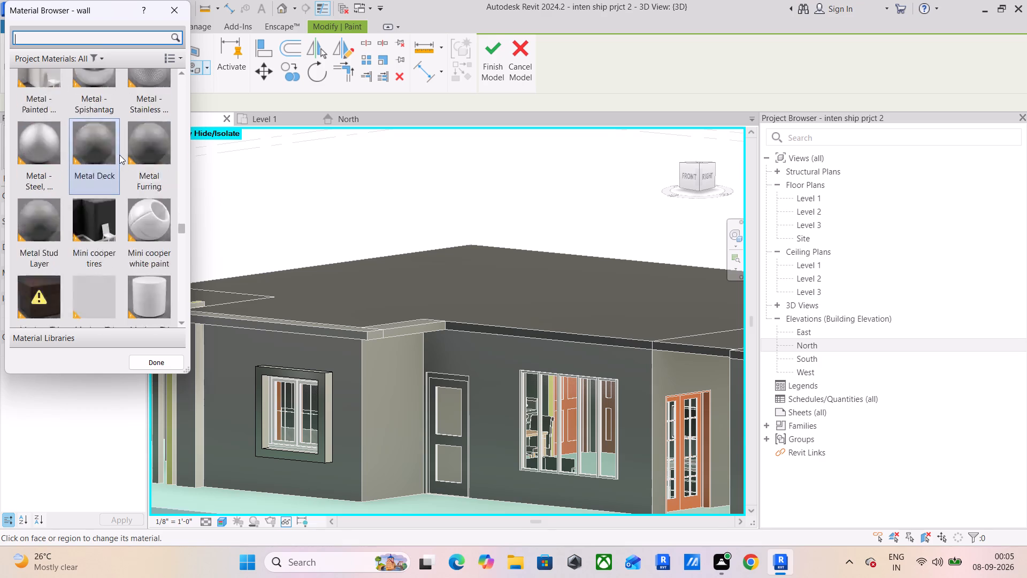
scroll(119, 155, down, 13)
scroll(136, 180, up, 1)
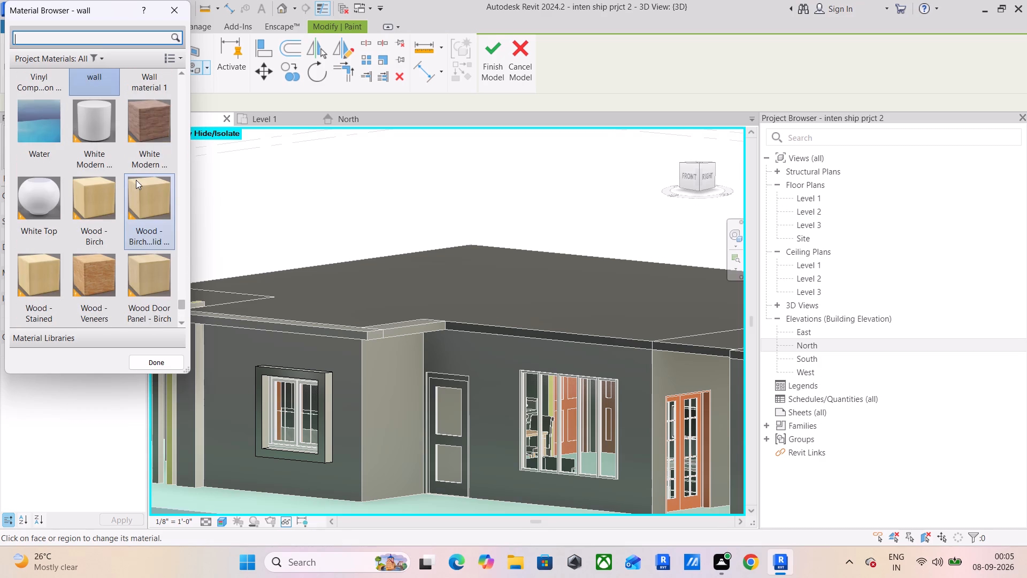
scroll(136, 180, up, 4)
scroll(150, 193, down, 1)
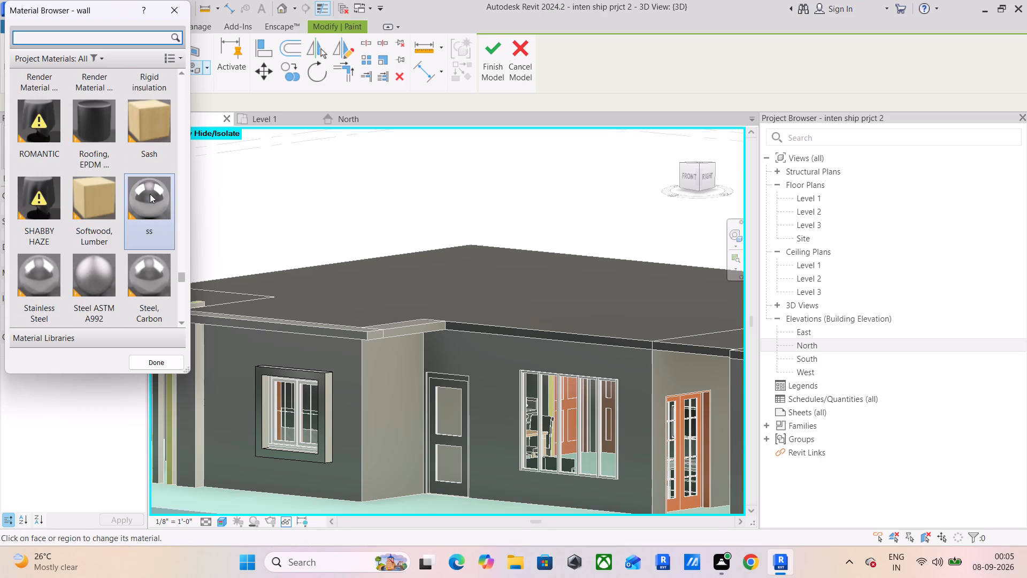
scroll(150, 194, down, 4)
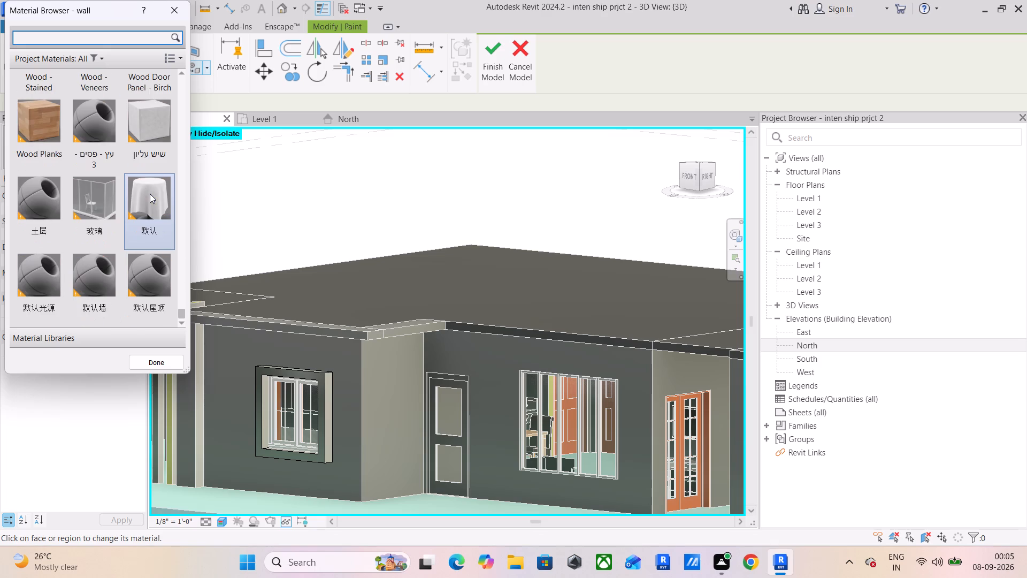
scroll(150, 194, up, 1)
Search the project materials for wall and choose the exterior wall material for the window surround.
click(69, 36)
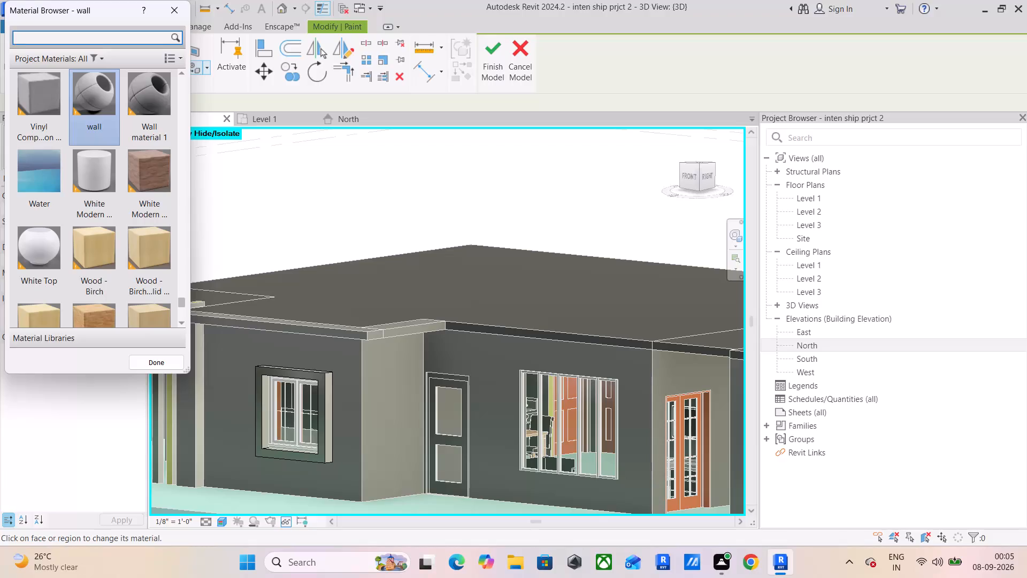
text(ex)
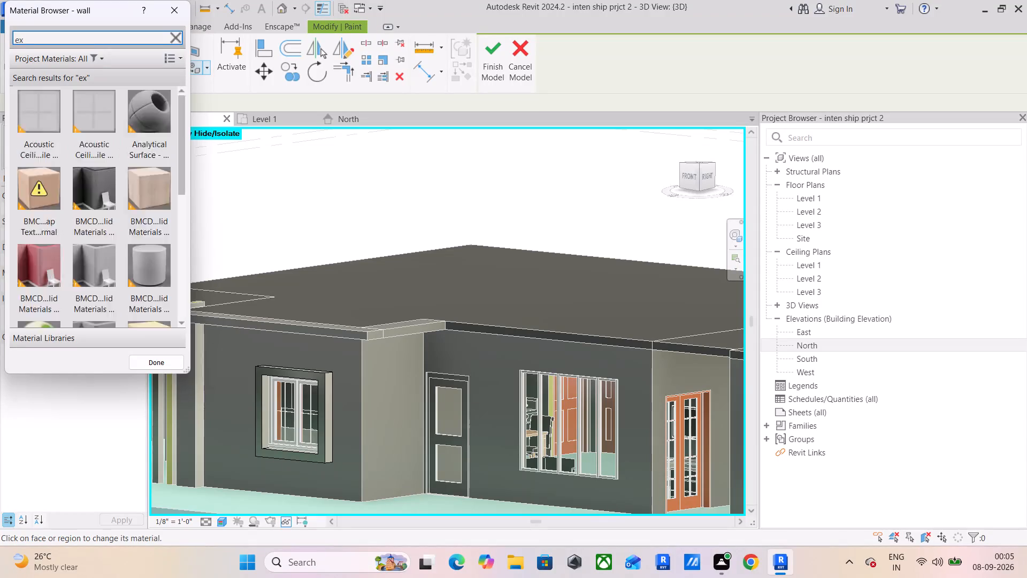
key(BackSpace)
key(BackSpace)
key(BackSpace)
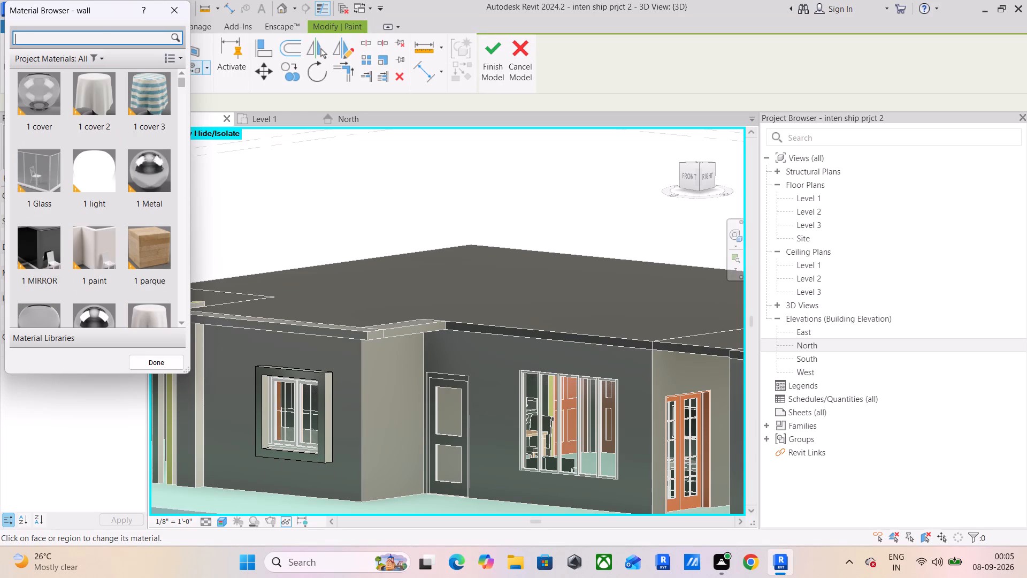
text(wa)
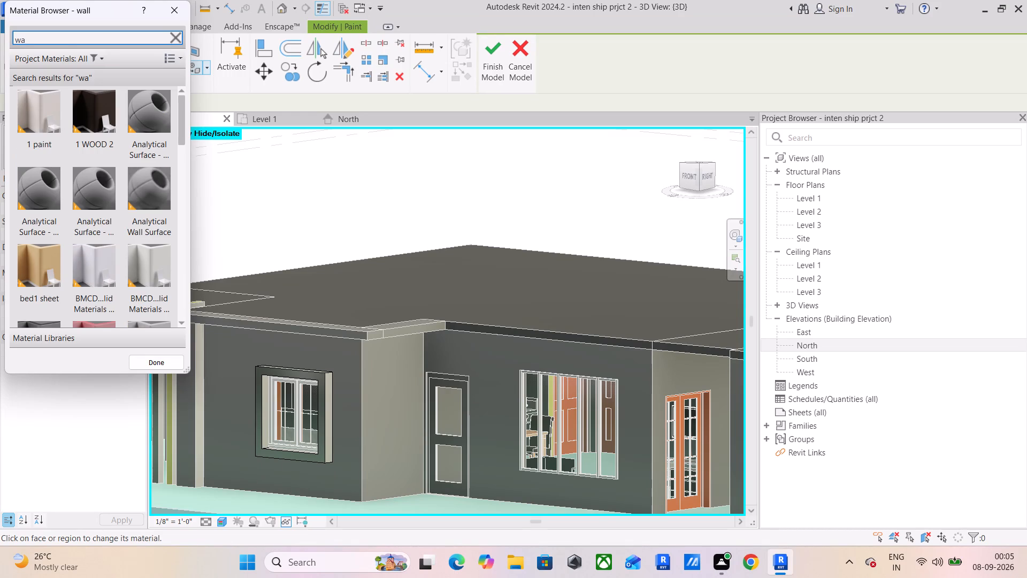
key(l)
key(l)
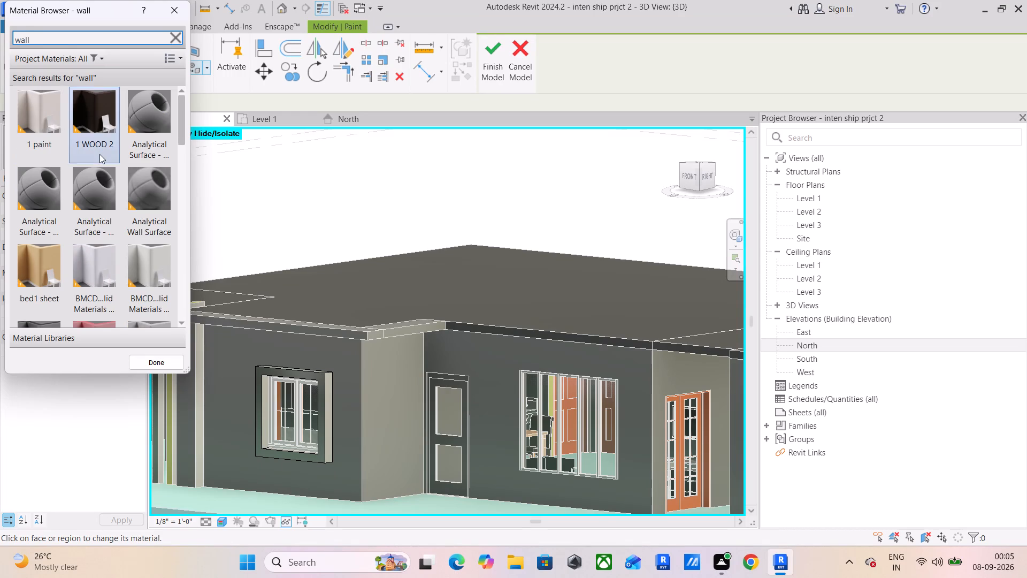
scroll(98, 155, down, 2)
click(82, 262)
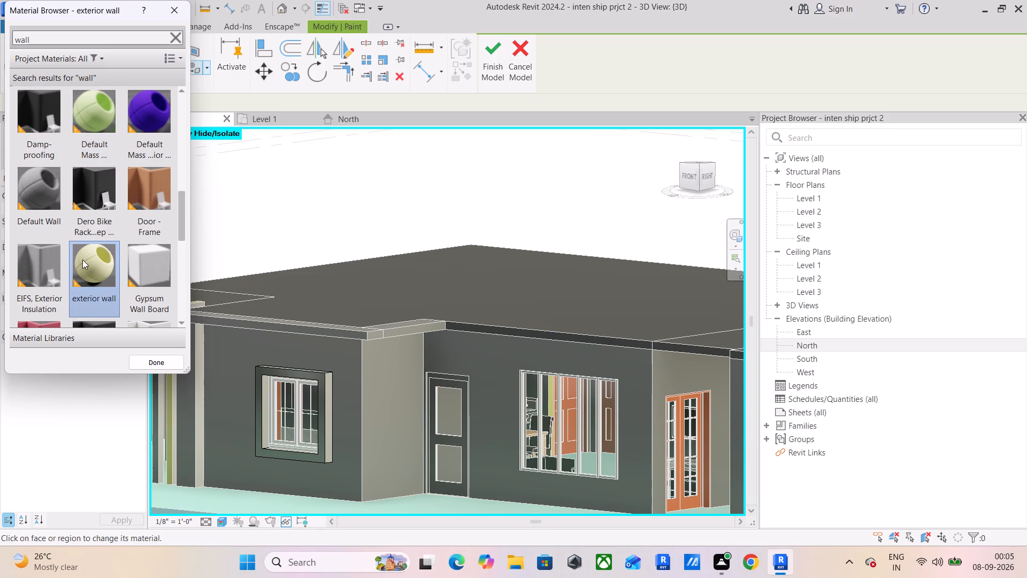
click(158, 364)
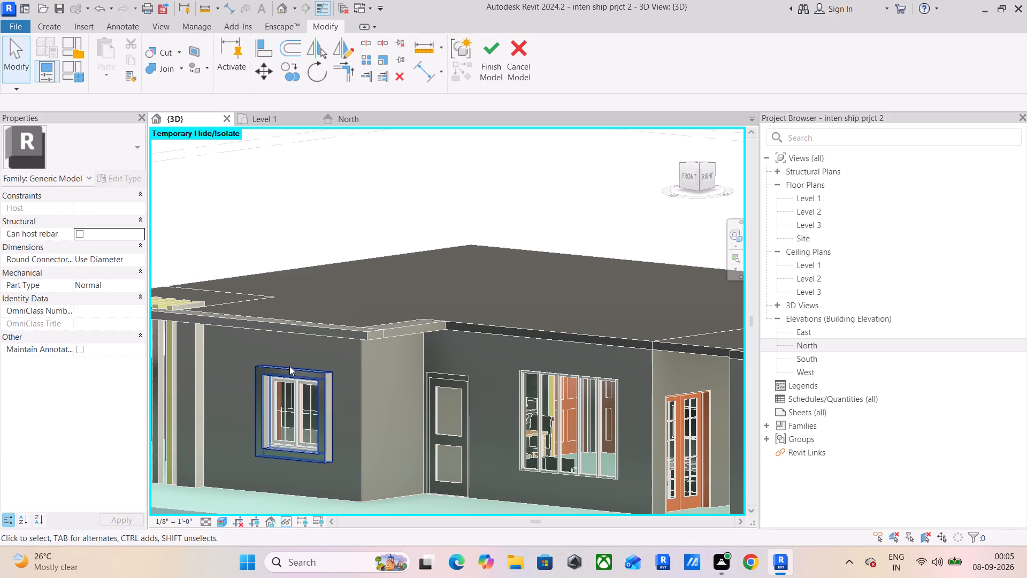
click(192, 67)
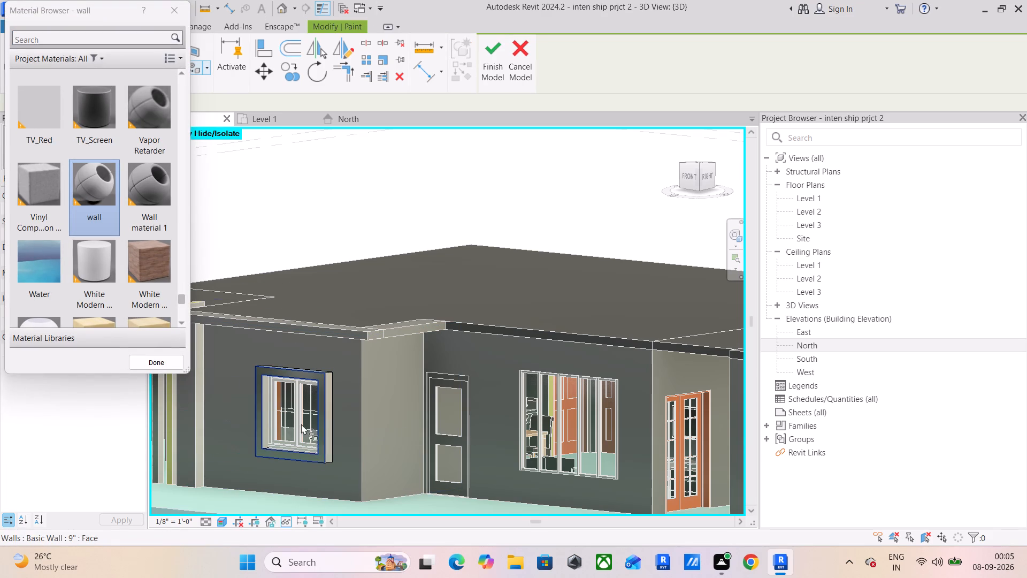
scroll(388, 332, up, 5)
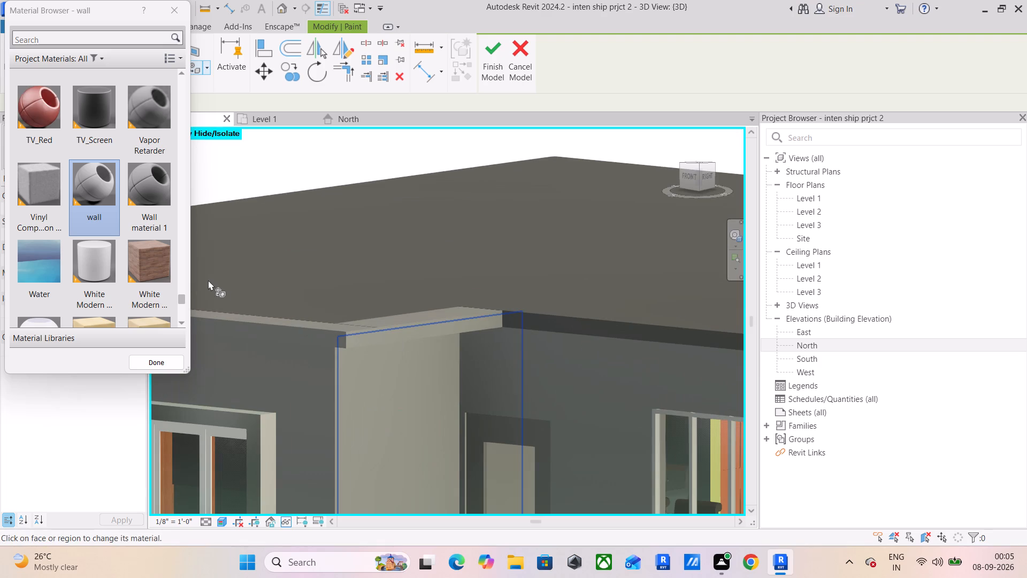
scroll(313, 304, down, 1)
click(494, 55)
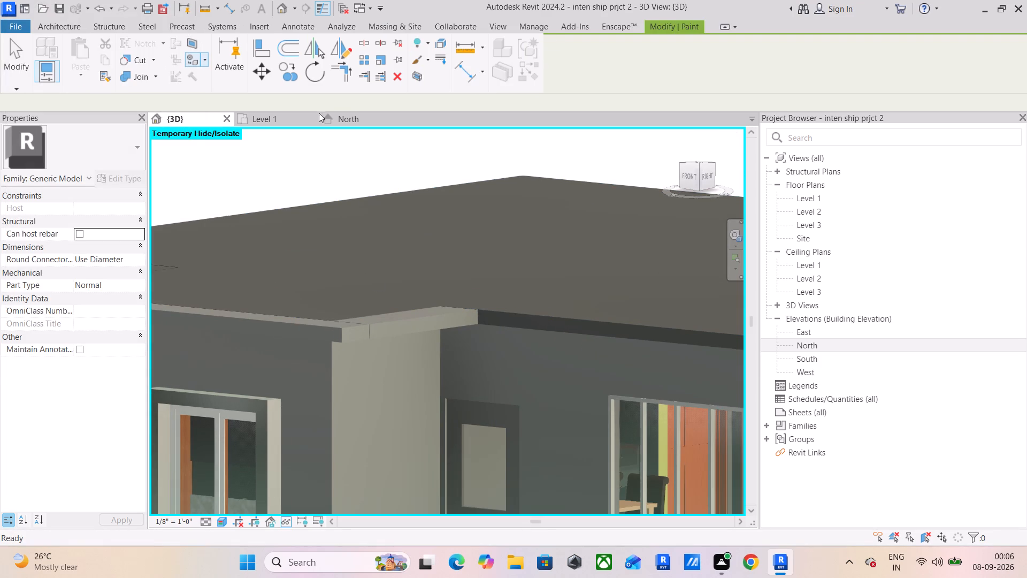
Open the front window's in-place surround for editing, start Paint, search the materials for wall and choose exterior wall.
scroll(555, 416, down, 2)
middle_drag(421, 439, 423, 438)
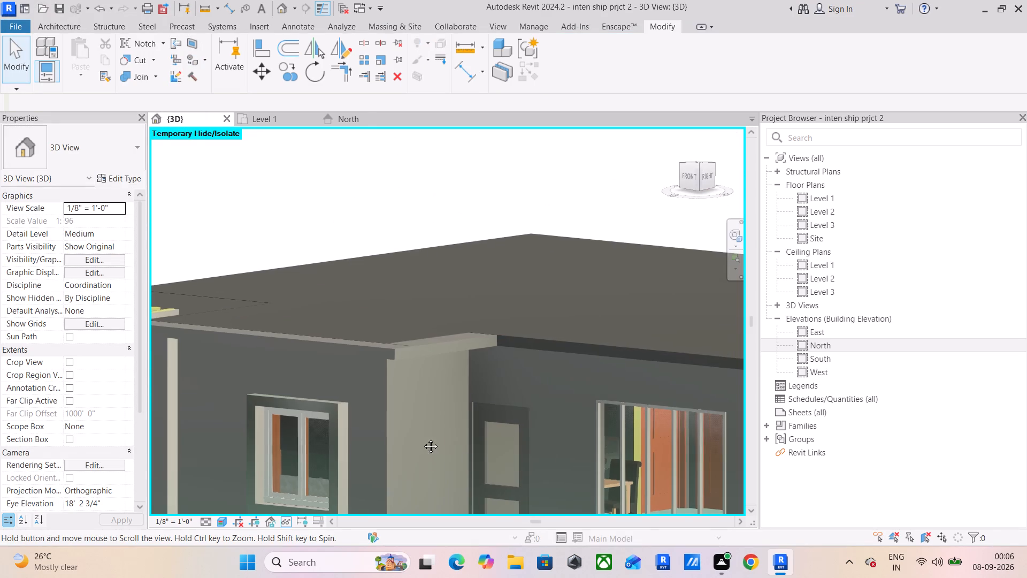
middle_drag(423, 438, 499, 360)
click(413, 361)
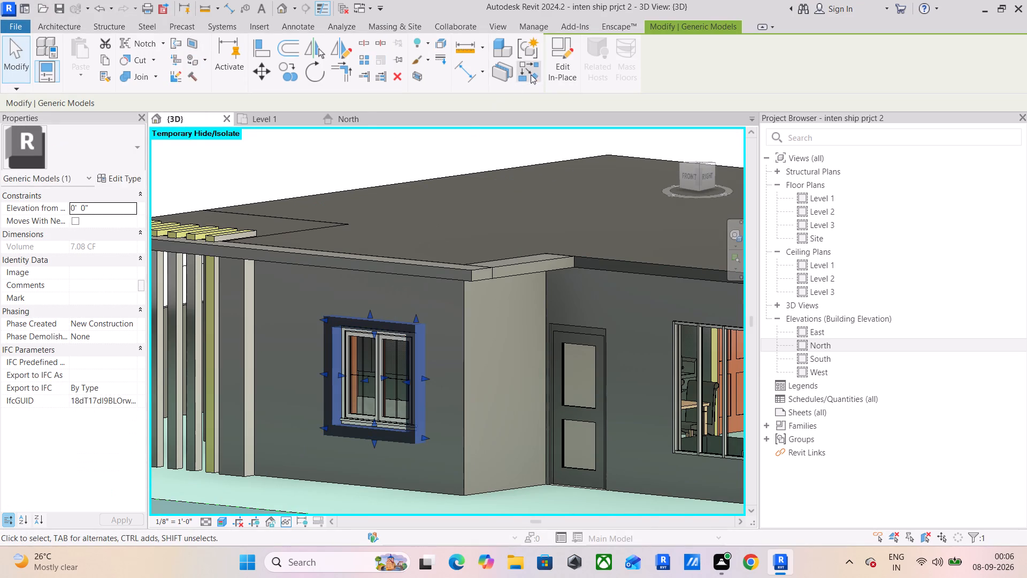
click(583, 58)
click(562, 62)
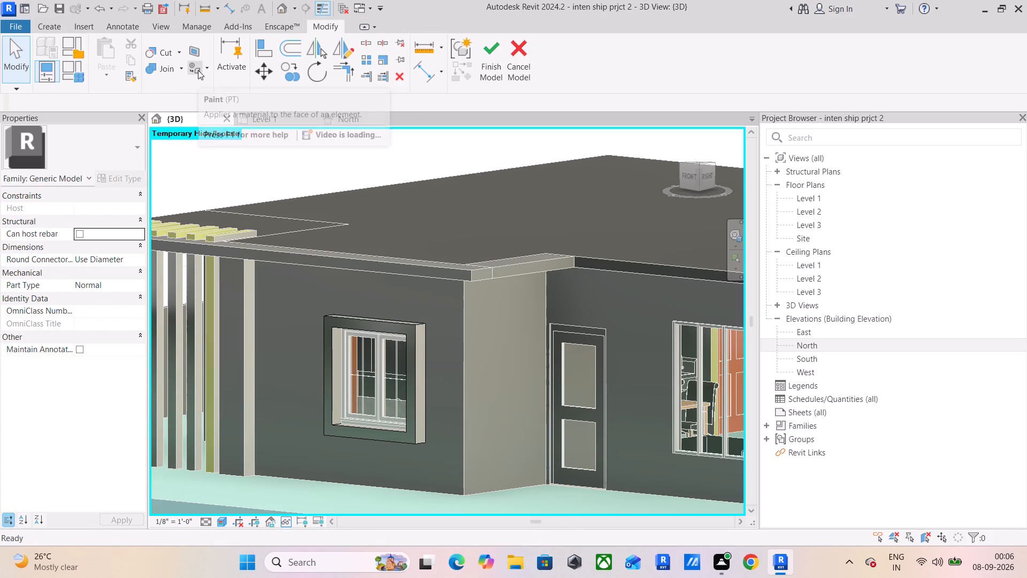
click(190, 65)
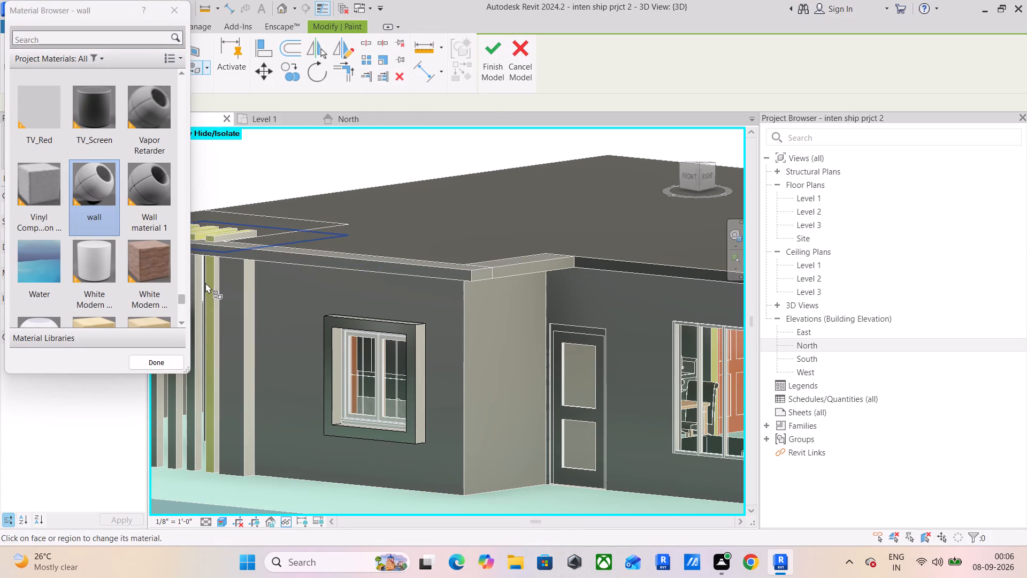
scroll(133, 195, down, 7)
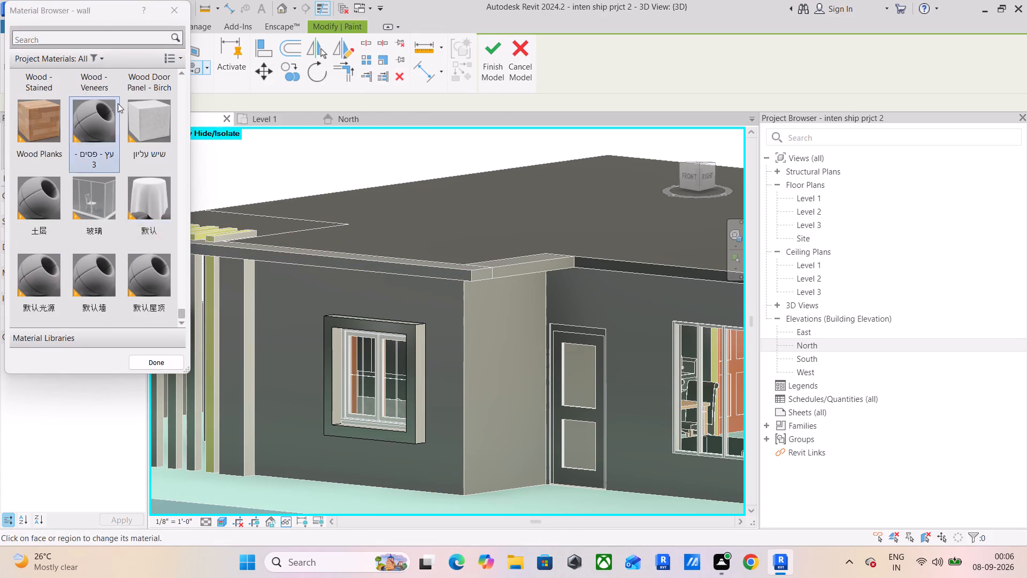
click(99, 33)
text(wall)
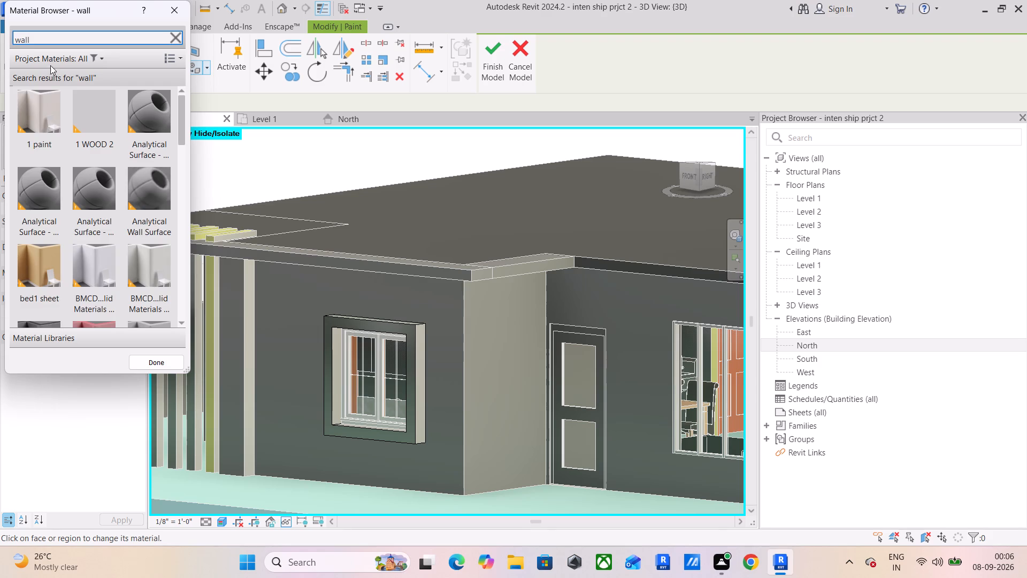
scroll(74, 172, down, 6)
scroll(116, 173, up, 1)
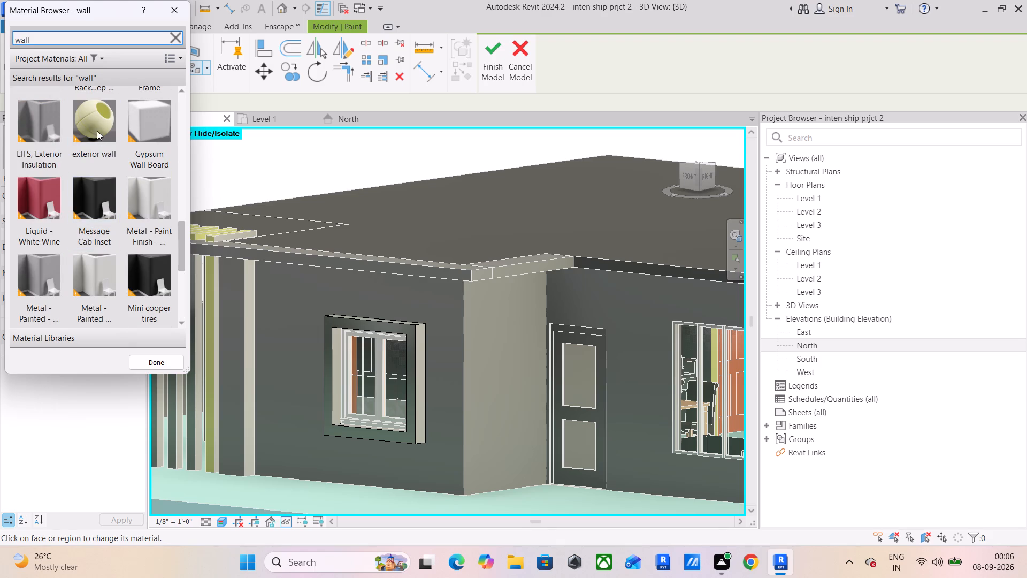
click(94, 123)
Paint the window surround's front face, the outer side face nearest the entry door and the whole top face with exterior wall.
click(411, 356)
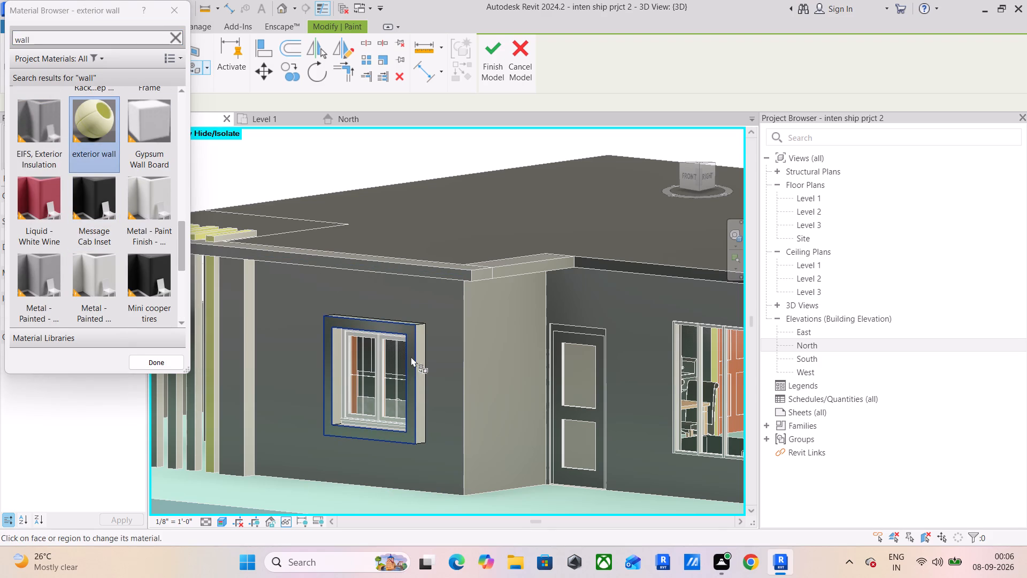
click(419, 345)
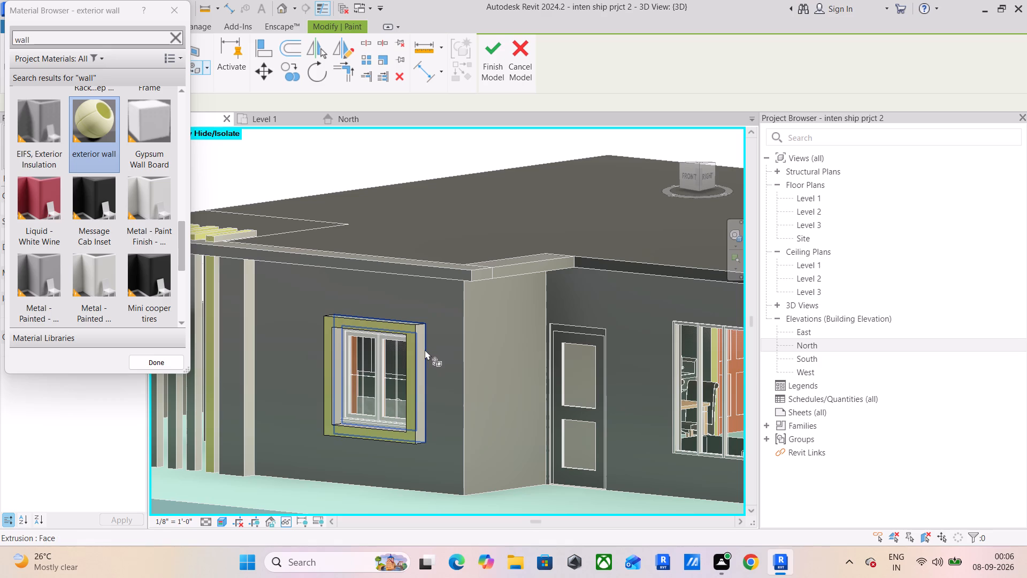
shift+middle_drag(421, 341, 396, 373)
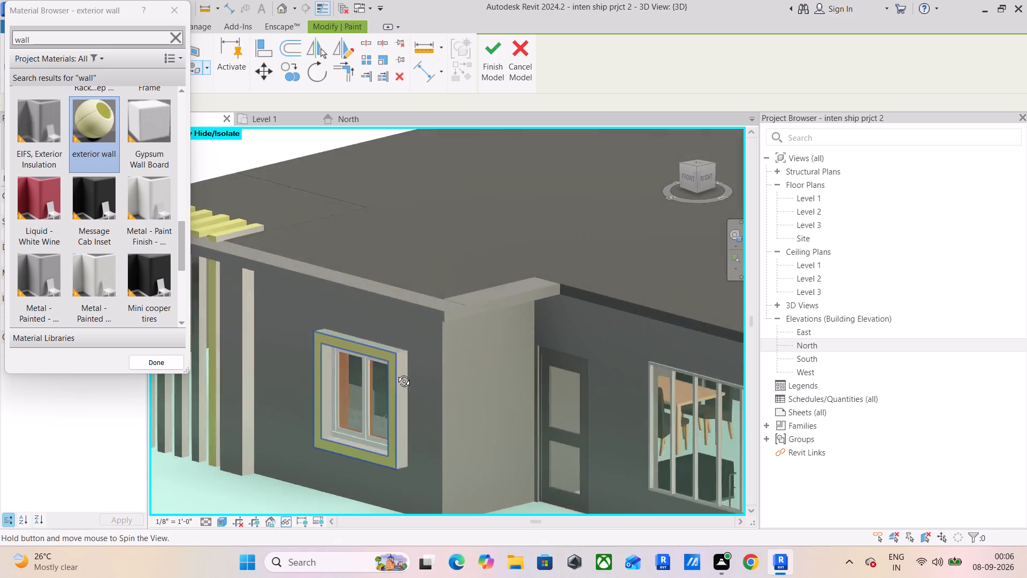
shift+middle_drag(396, 373, 370, 373)
click(339, 365)
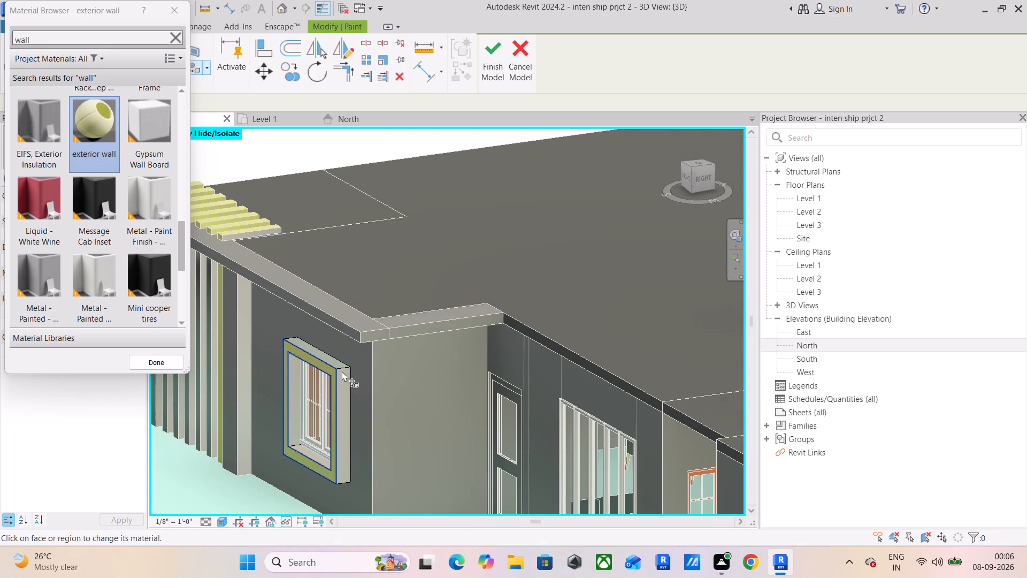
click(343, 382)
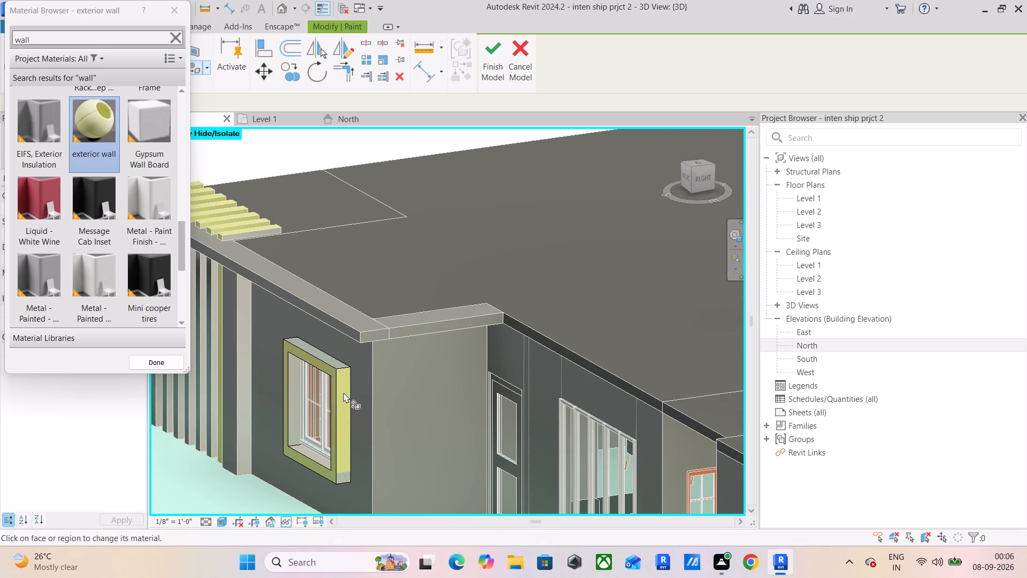
shift+middle_drag(335, 358, 323, 413)
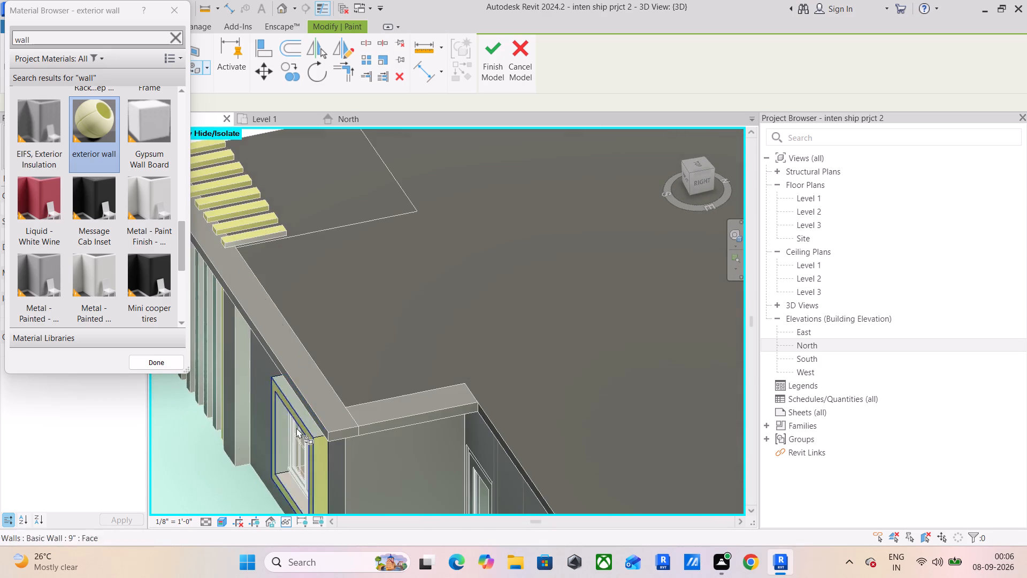
scroll(297, 410, up, 6)
click(305, 412)
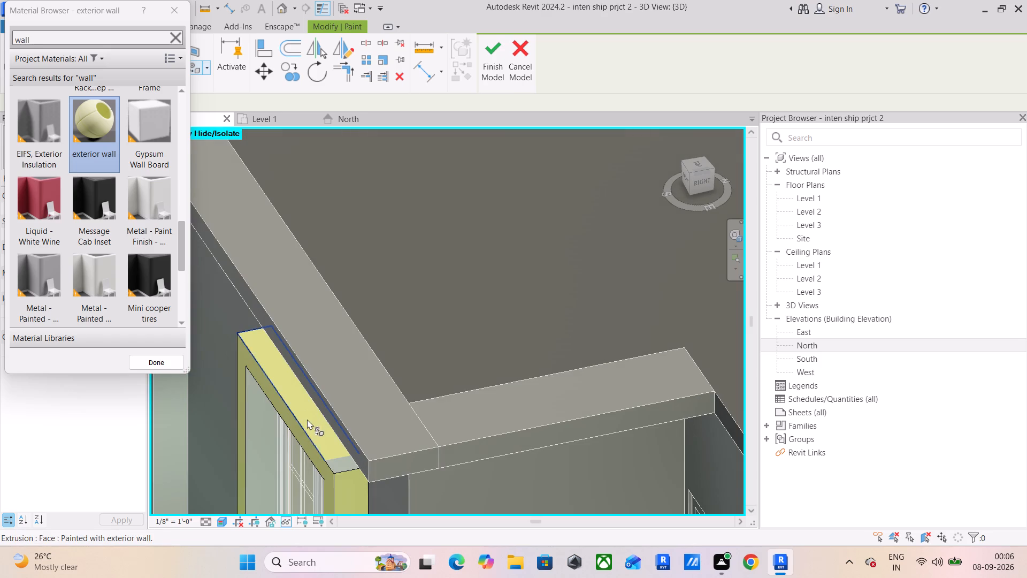
click(339, 463)
Paint the surround's inner side and head faces around the window opening with the exterior wall material.
shift+middle_drag(344, 485, 458, 329)
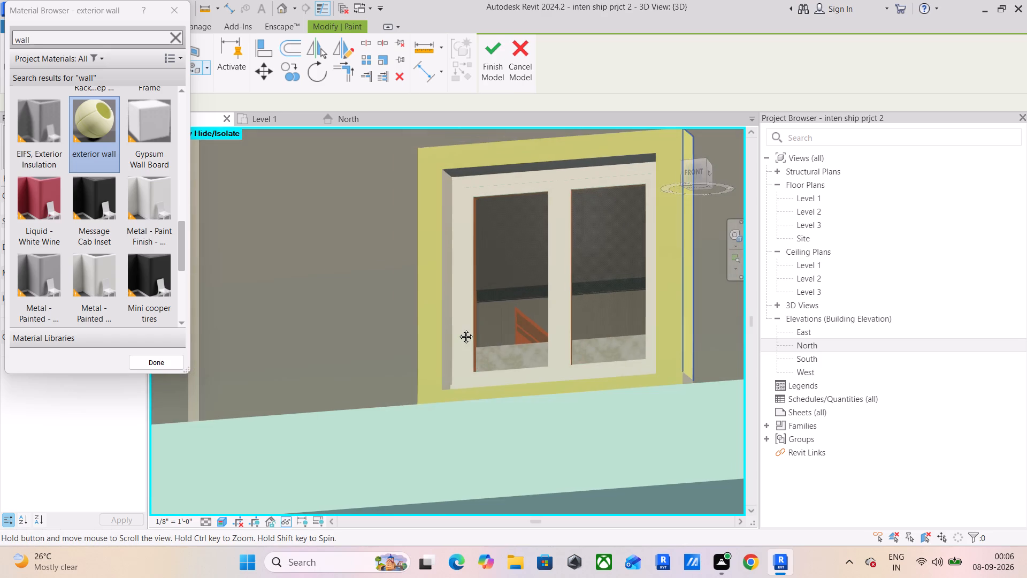
shift+middle_drag(458, 329, 417, 318)
shift+middle_drag(441, 303, 364, 300)
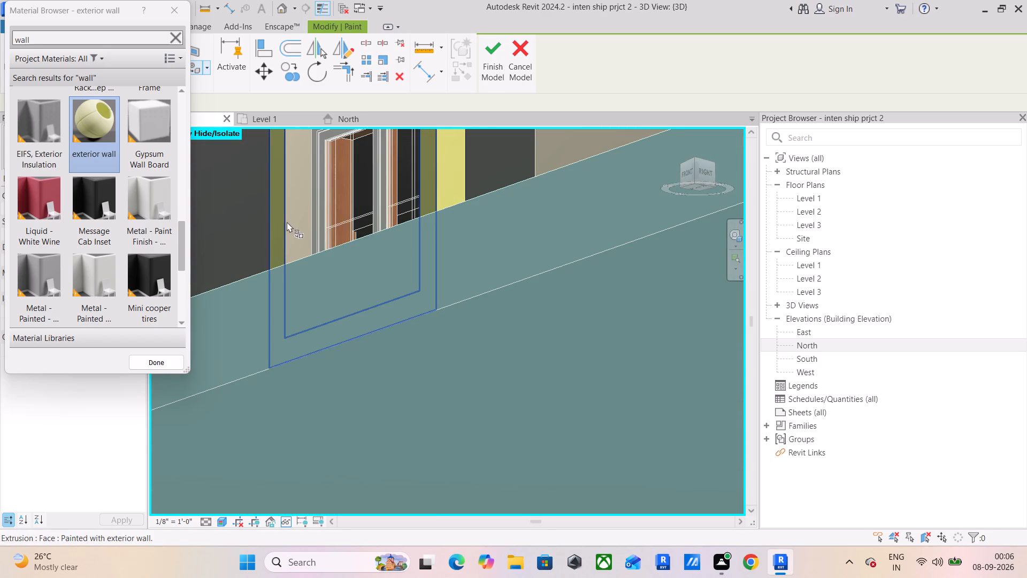
click(292, 224)
middle_drag(349, 218, 339, 249)
scroll(336, 240, down, 3)
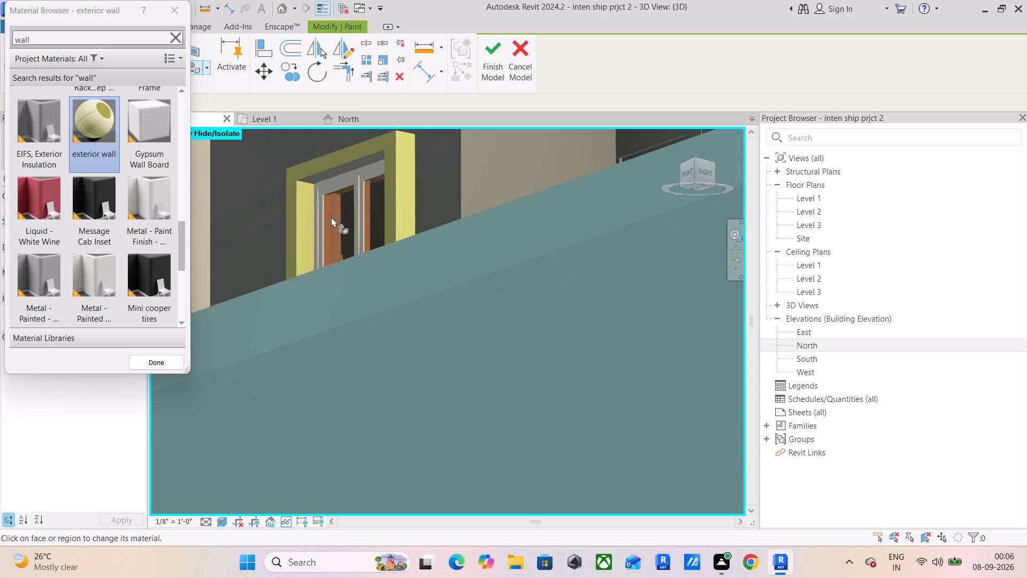
click(328, 173)
Paint the lower corner of the door-side face and the surround's opposite outer side, including its corner pieces, with exterior wall.
shift+middle_drag(372, 185, 344, 279)
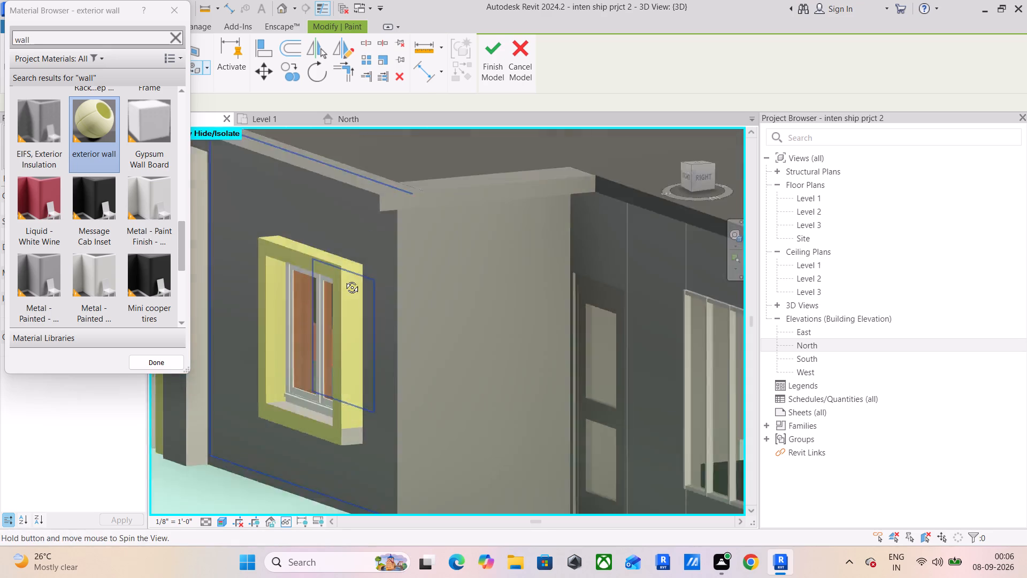
shift+middle_drag(344, 279, 323, 298)
click(271, 486)
shift+middle_drag(271, 486, 531, 416)
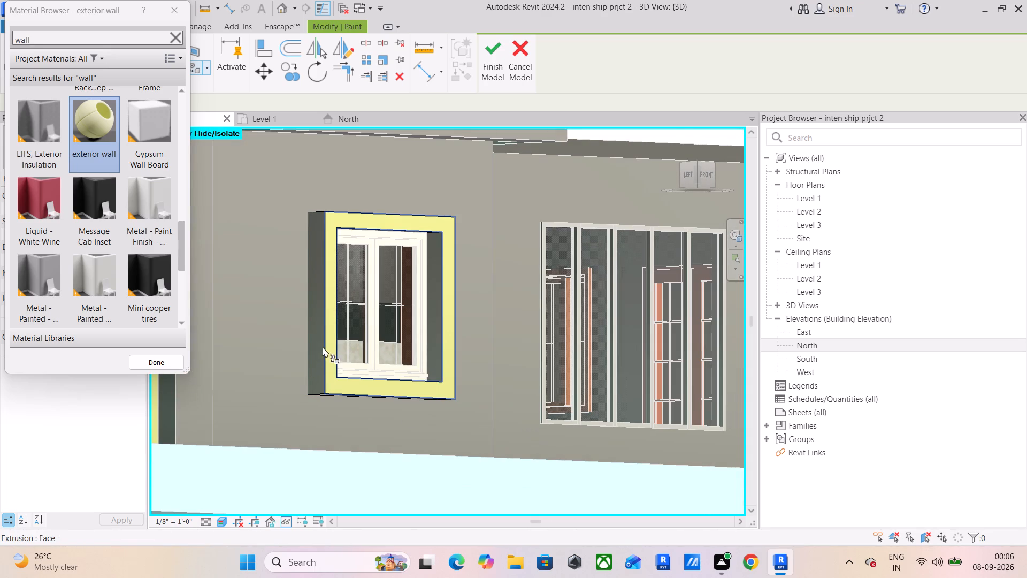
click(315, 335)
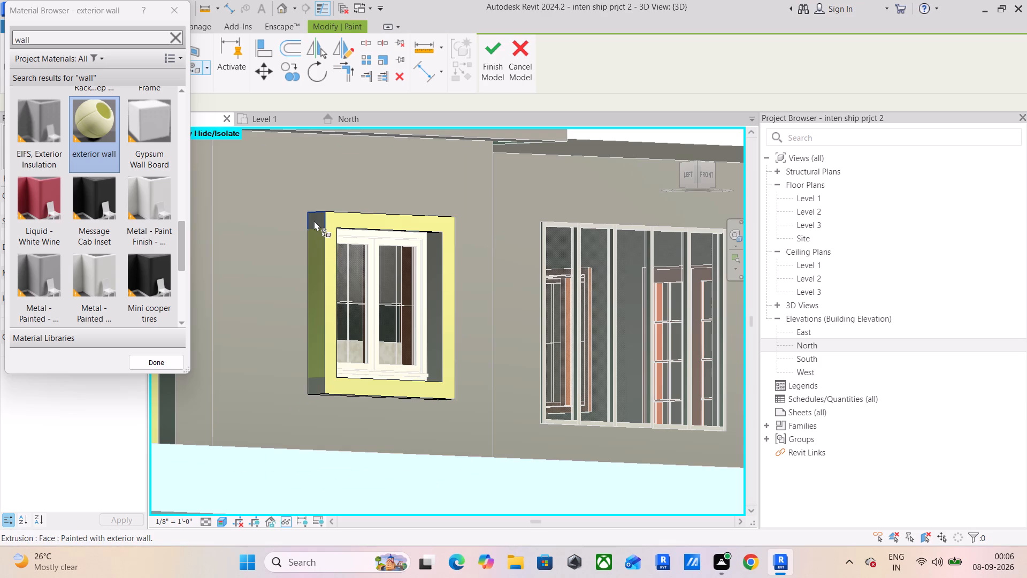
click(316, 220)
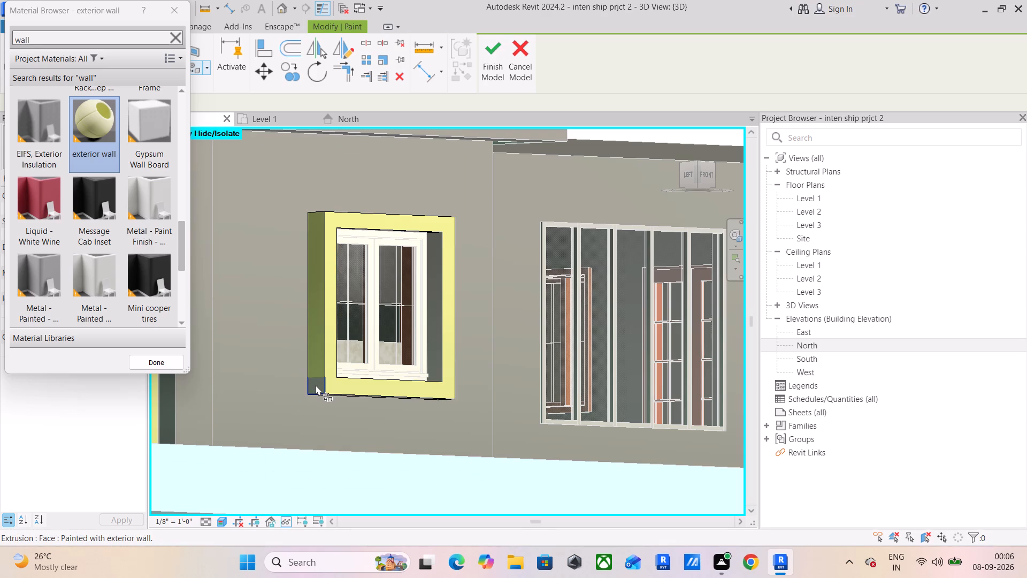
click(316, 385)
Paint the underside of the window surround with the exterior wall material.
shift+middle_drag(373, 402, 358, 265)
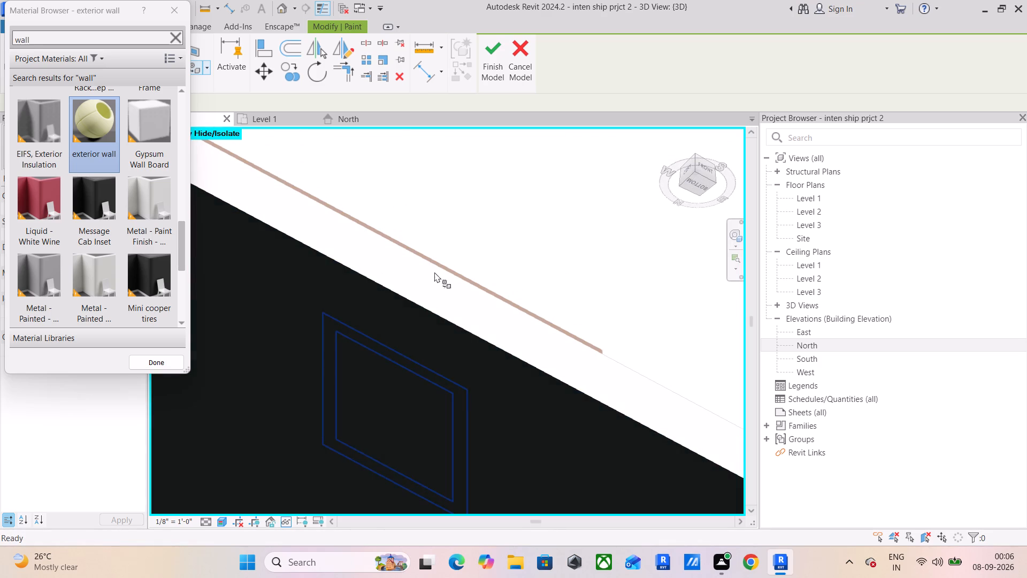
middle_drag(436, 276, 359, 407)
shift+middle_drag(344, 366, 288, 513)
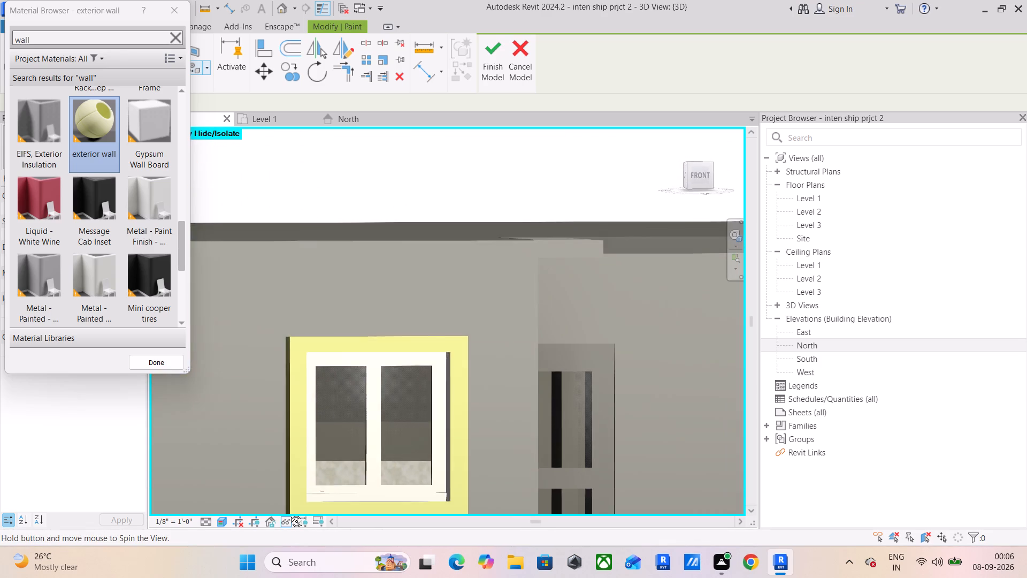
shift+middle_drag(288, 513, 292, 523)
middle_drag(294, 486, 276, 290)
shift+middle_drag(343, 349, 332, 345)
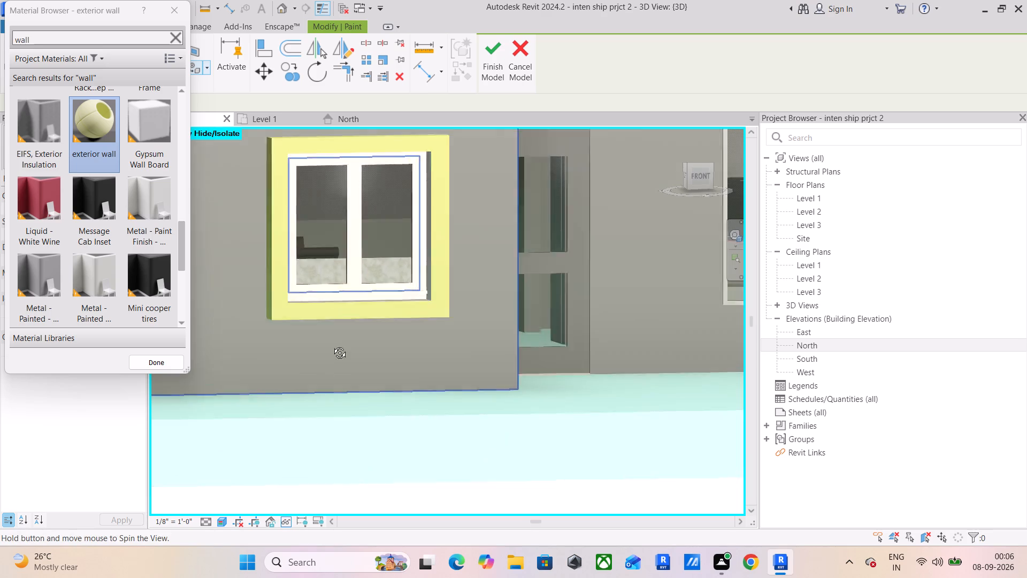
shift+middle_drag(332, 345, 323, 335)
scroll(338, 332, up, 15)
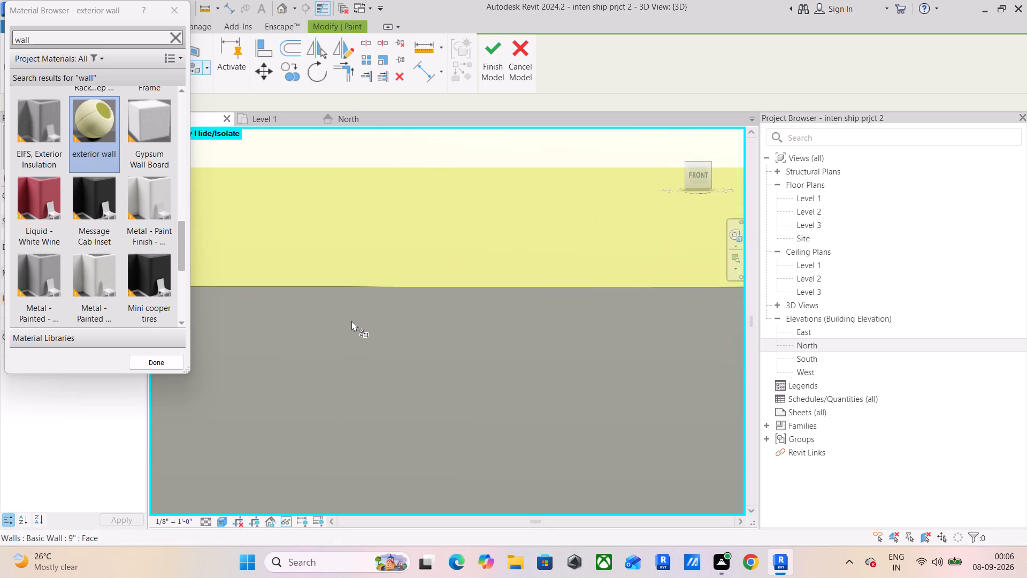
shift+middle_drag(351, 297, 371, 280)
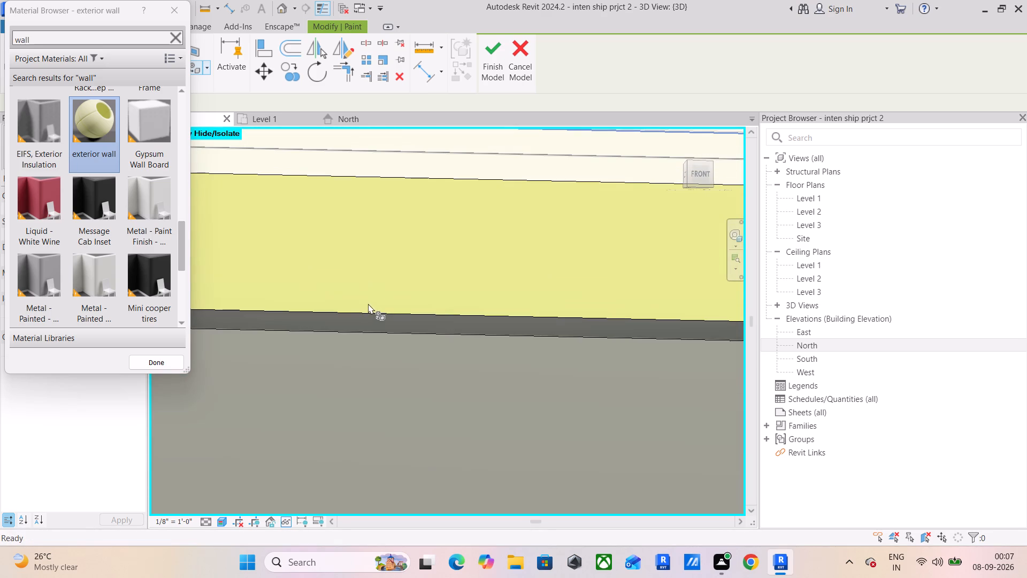
click(377, 321)
Check the painted window surround from the front, above and below, and finish the in-place model.
scroll(461, 316, down, 7)
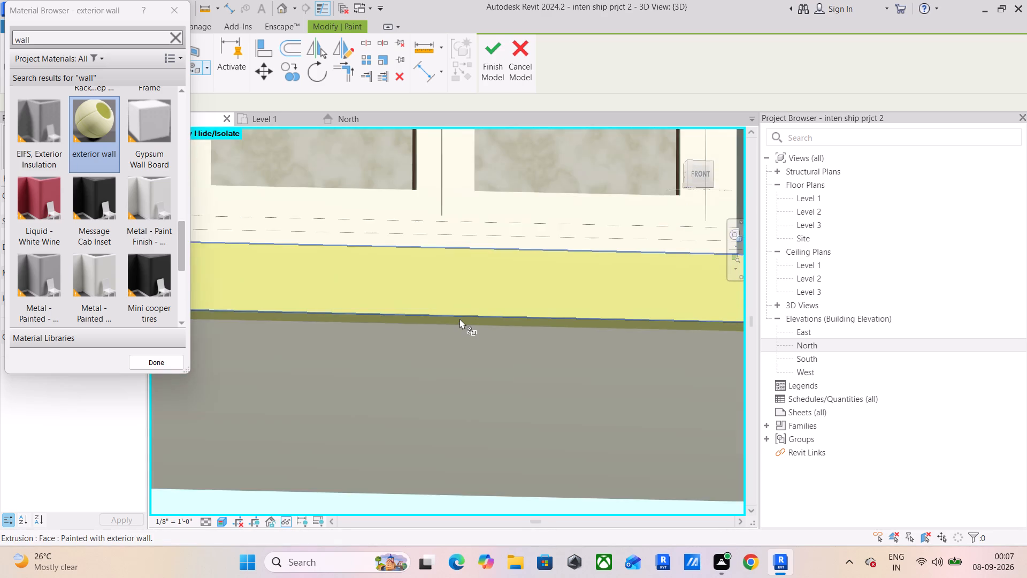
scroll(459, 318, down, 3)
middle_drag(392, 269, 410, 453)
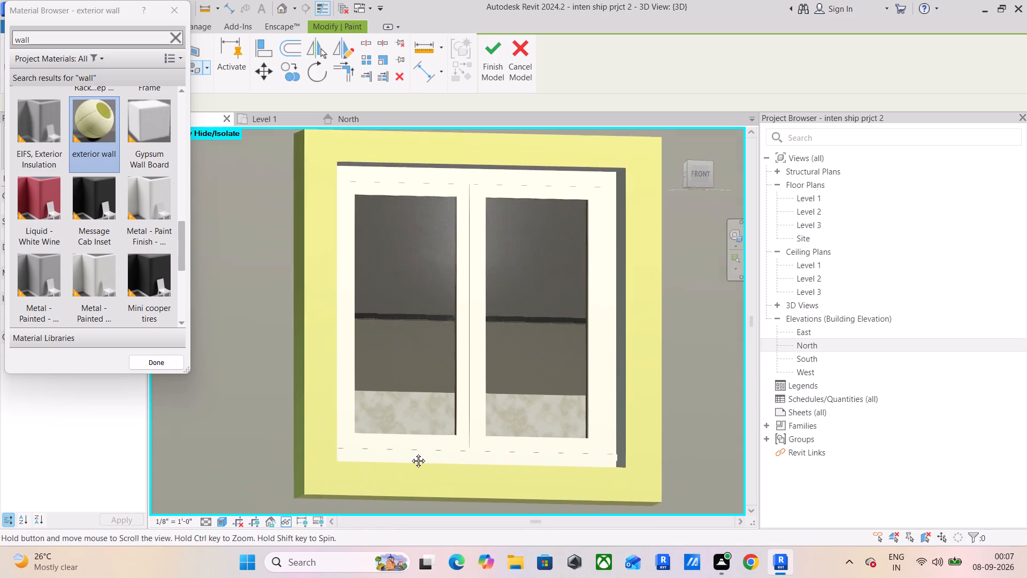
middle_drag(410, 453, 409, 453)
scroll(397, 208, down, 2)
shift+middle_drag(394, 232, 359, 414)
shift+middle_drag(497, 317, 423, 235)
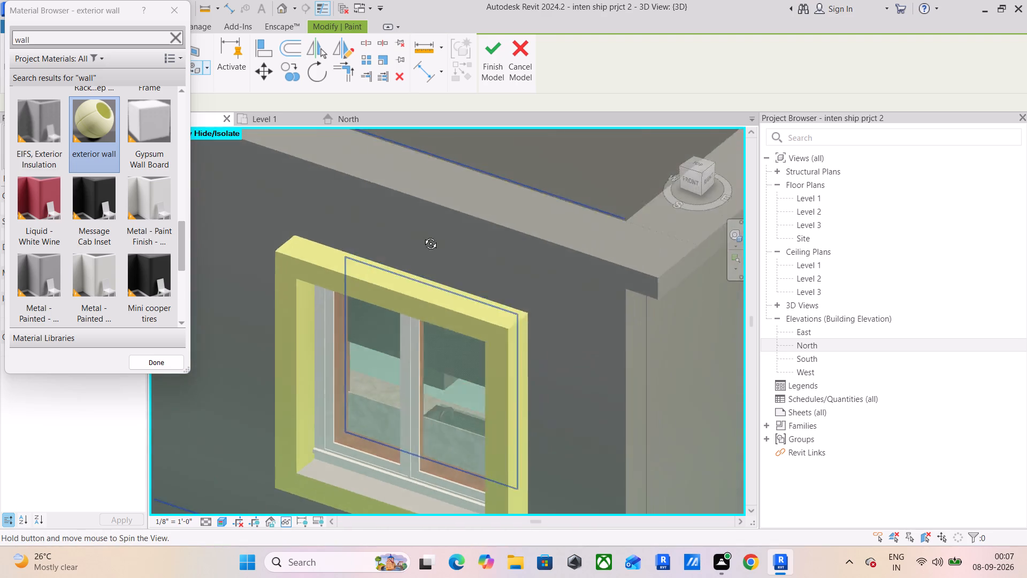
shift+middle_drag(423, 235, 416, 98)
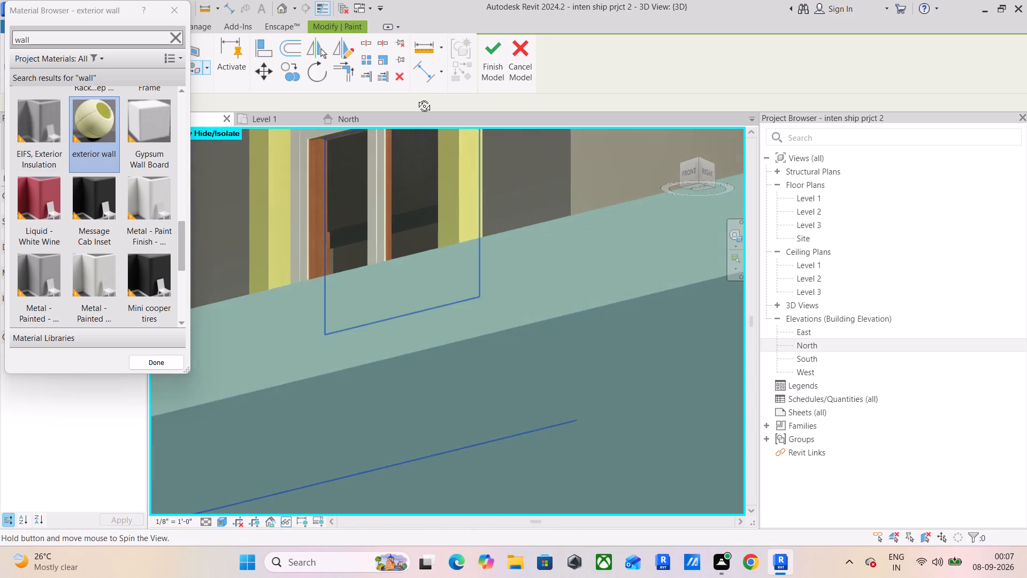
shift+middle_drag(416, 98, 454, 150)
scroll(456, 152, down, 5)
shift+middle_drag(465, 173, 479, 259)
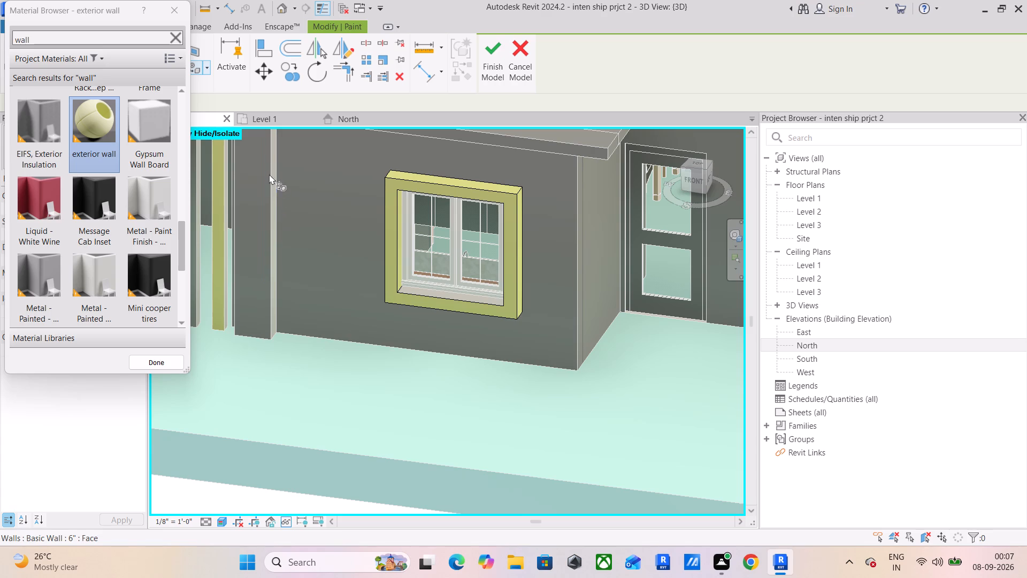
click(501, 48)
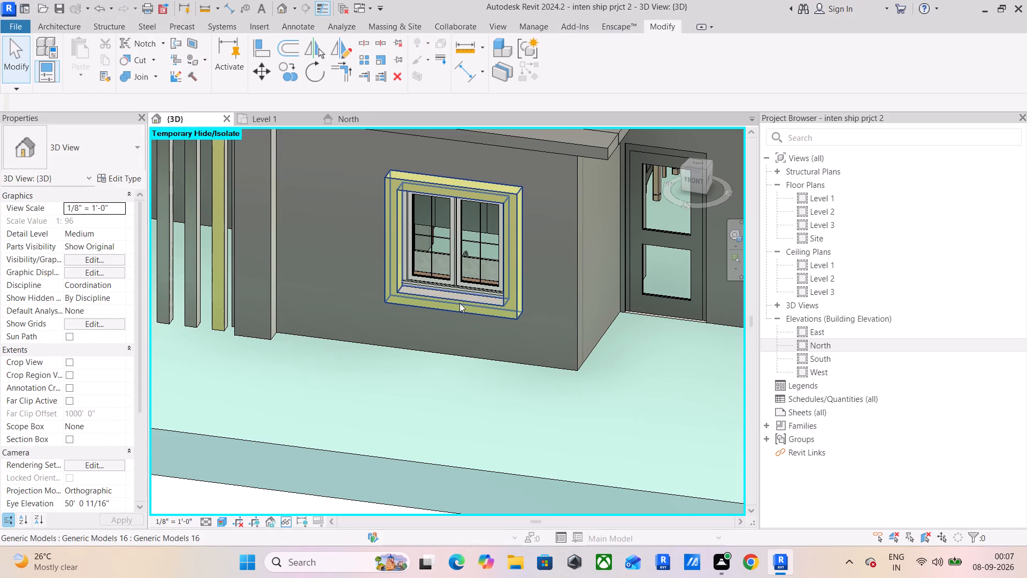
Open the vertical panel beside the slats for in-place editing and paint its front face with the exterior wall material.
scroll(456, 411, down, 4)
middle_drag(403, 472, 384, 463)
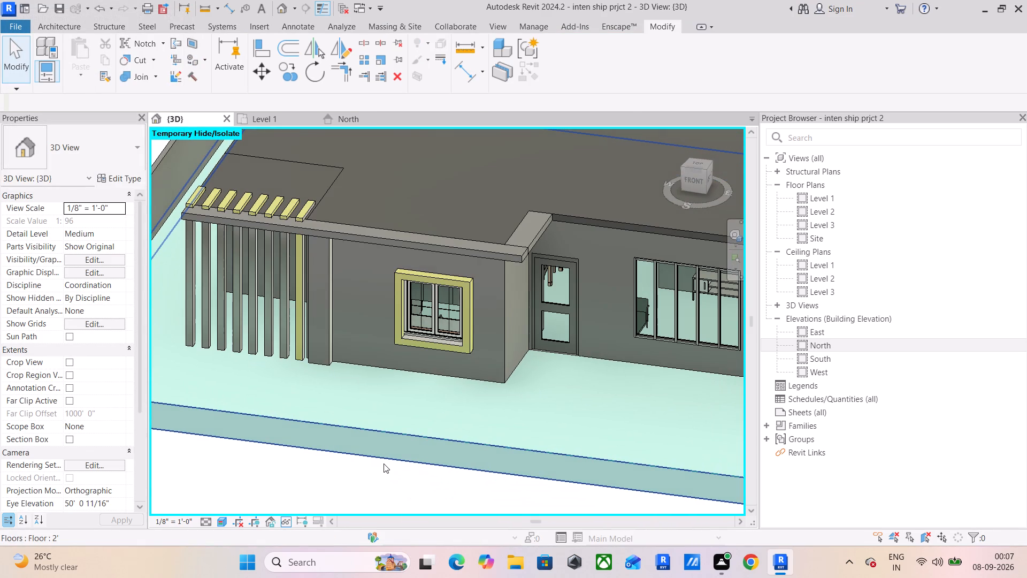
shift+middle_click(366, 368)
click(326, 317)
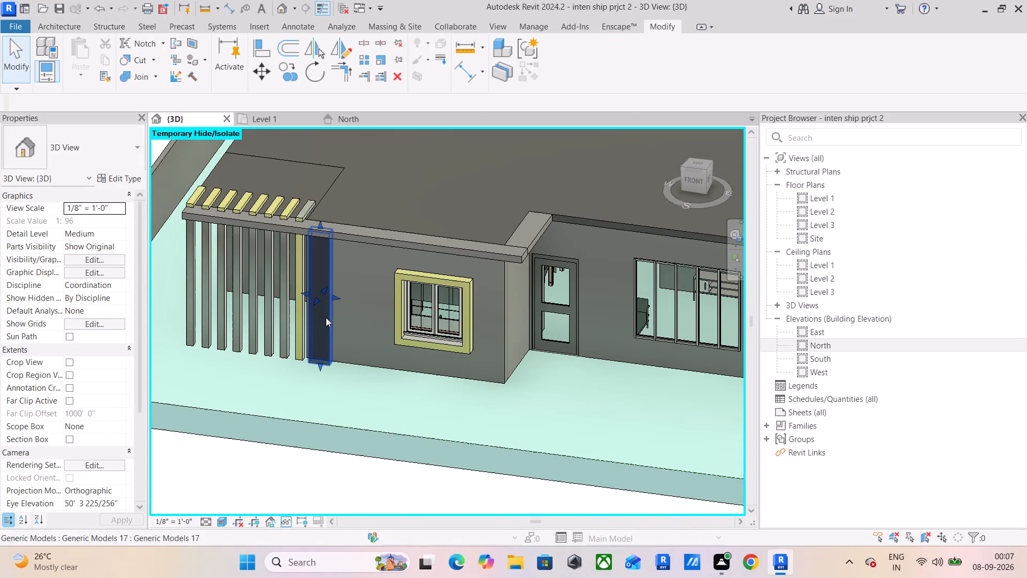
click(572, 51)
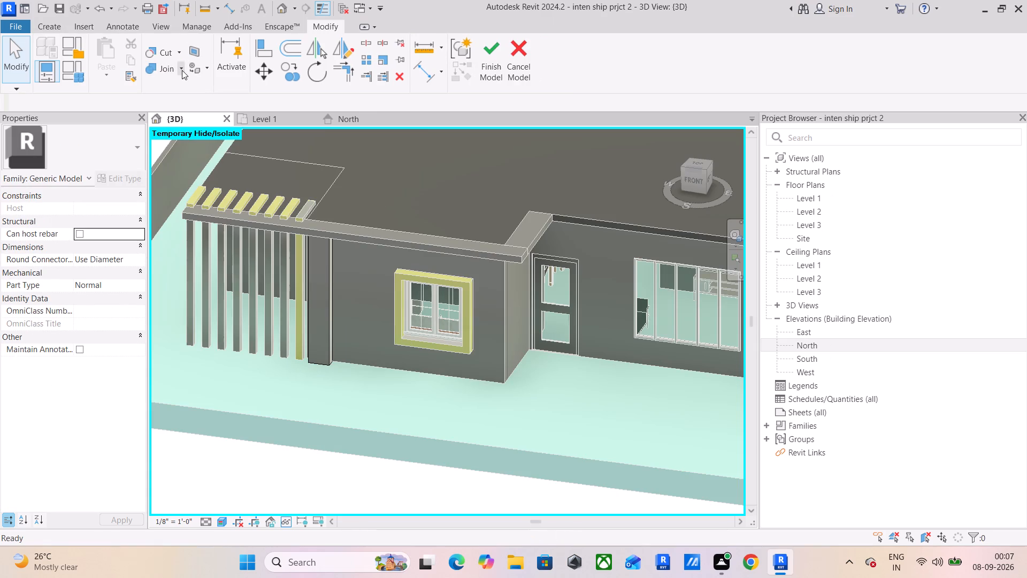
click(203, 65)
click(197, 66)
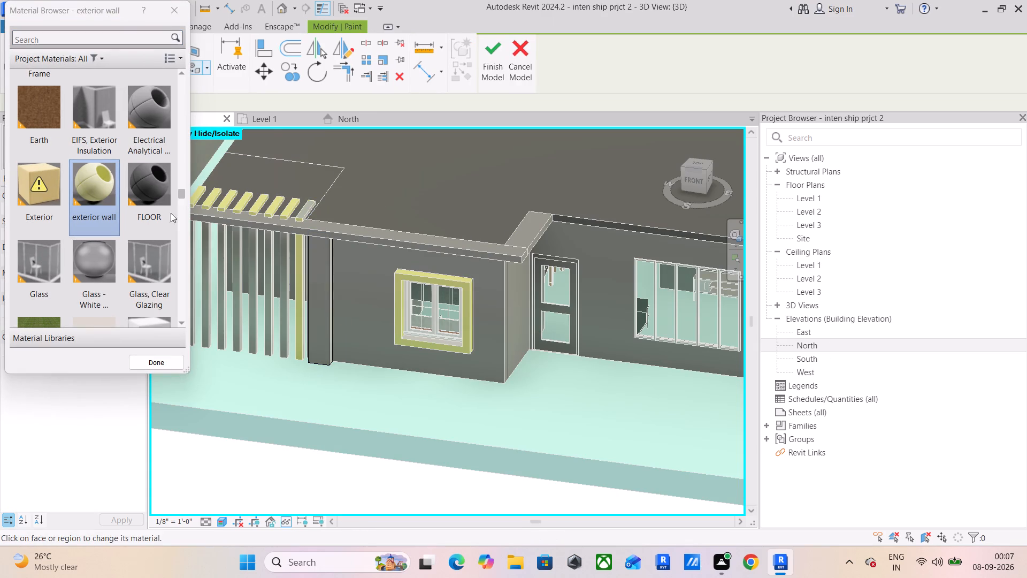
scroll(300, 300, up, 8)
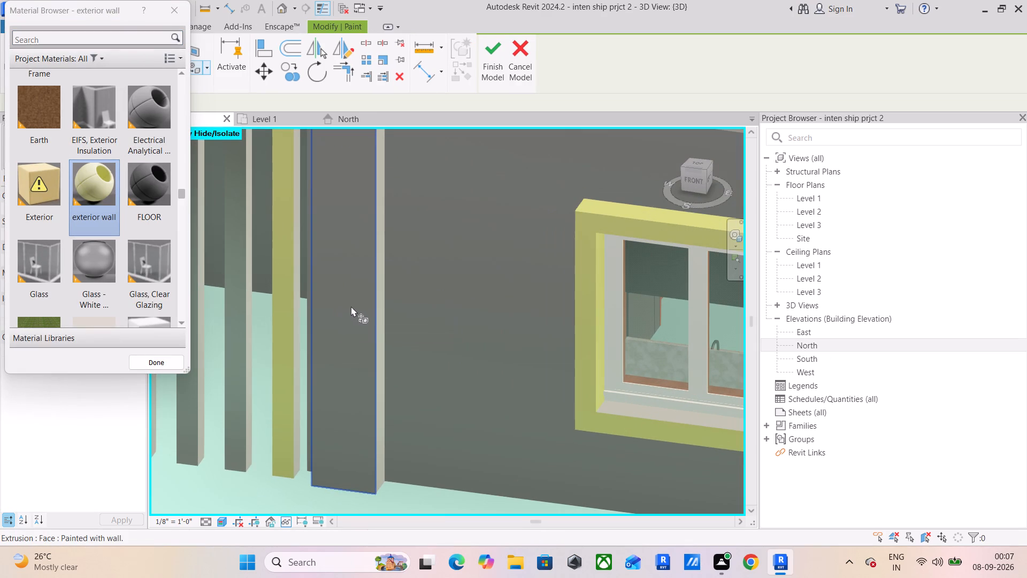
click(365, 309)
Paint the vertical panel's window-facing side with the exterior wall material and finish the in-place model.
shift+middle_drag(398, 313, 327, 306)
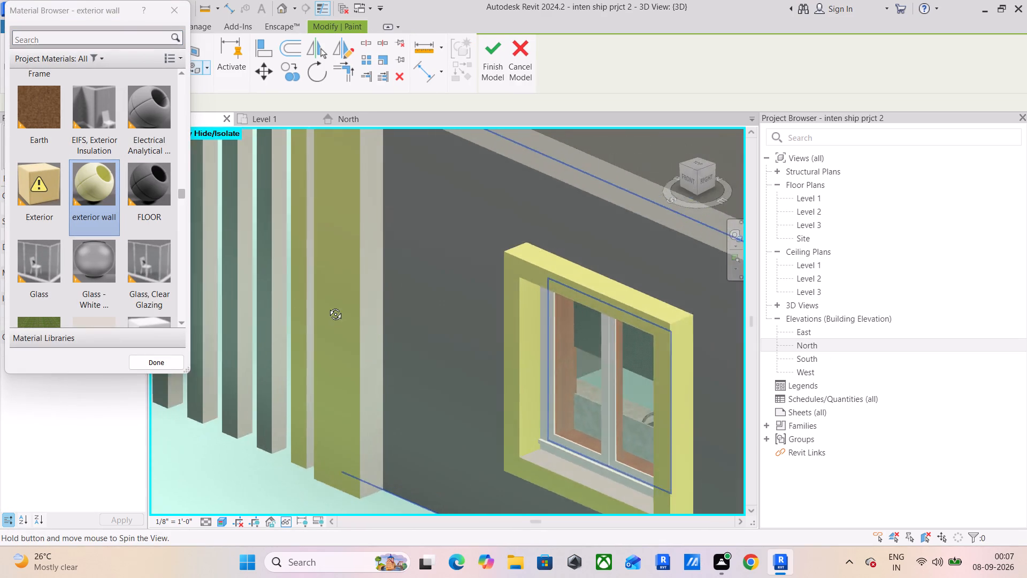
shift+middle_drag(327, 306, 325, 302)
click(369, 325)
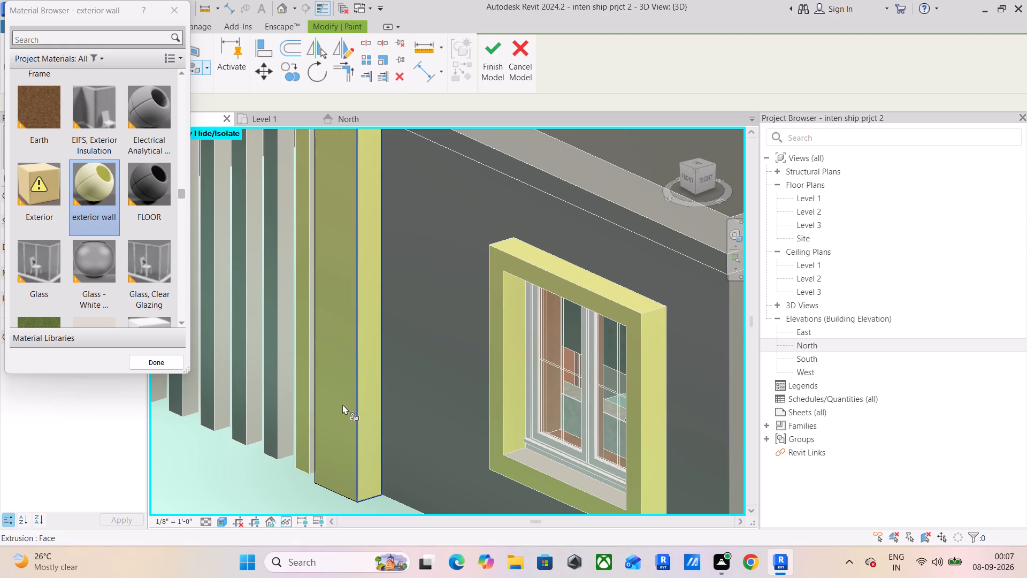
shift+middle_drag(343, 391, 402, 396)
scroll(437, 279, down, 4)
shift+middle_drag(409, 258, 493, 232)
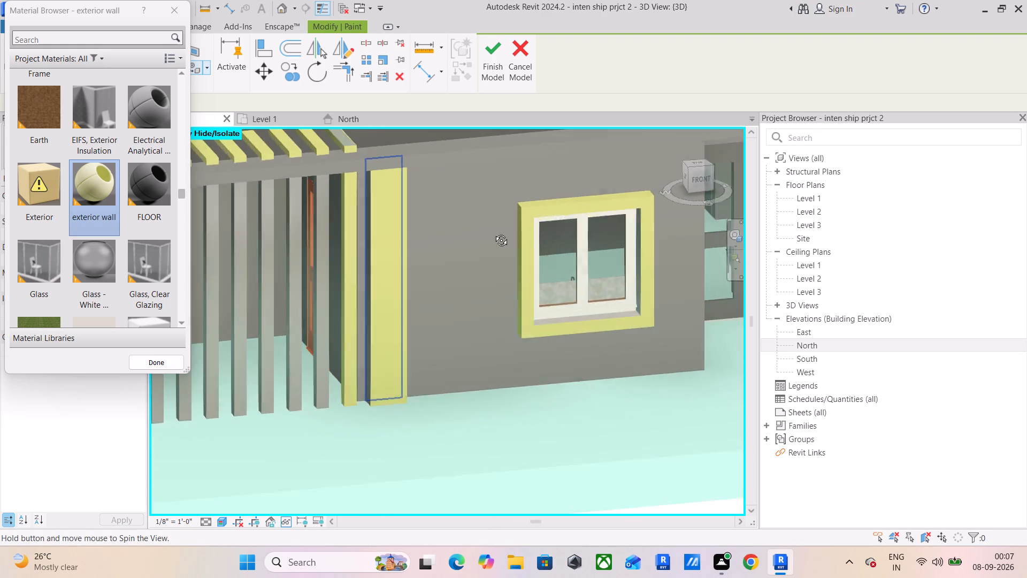
shift+middle_drag(493, 232, 487, 227)
click(494, 64)
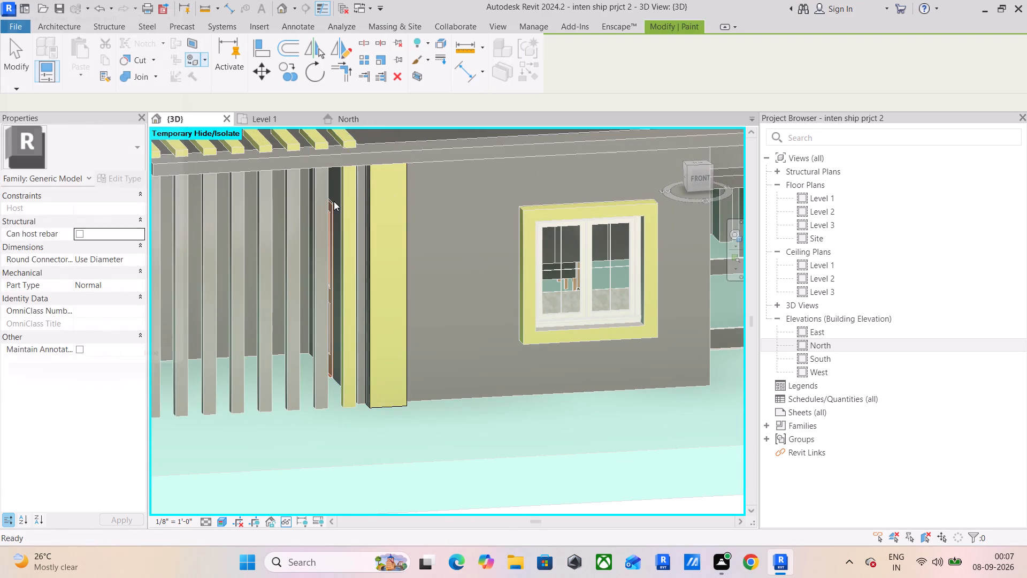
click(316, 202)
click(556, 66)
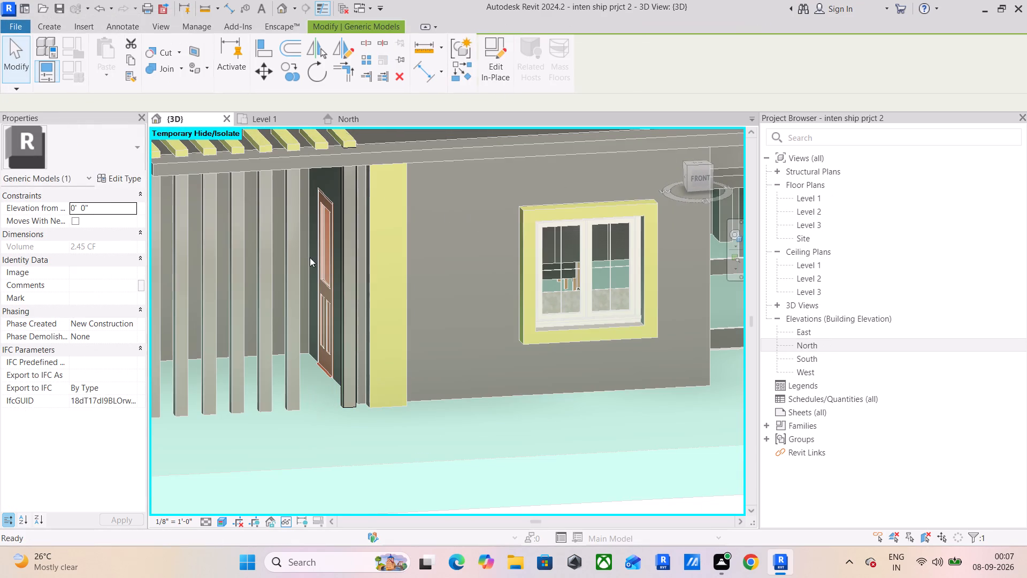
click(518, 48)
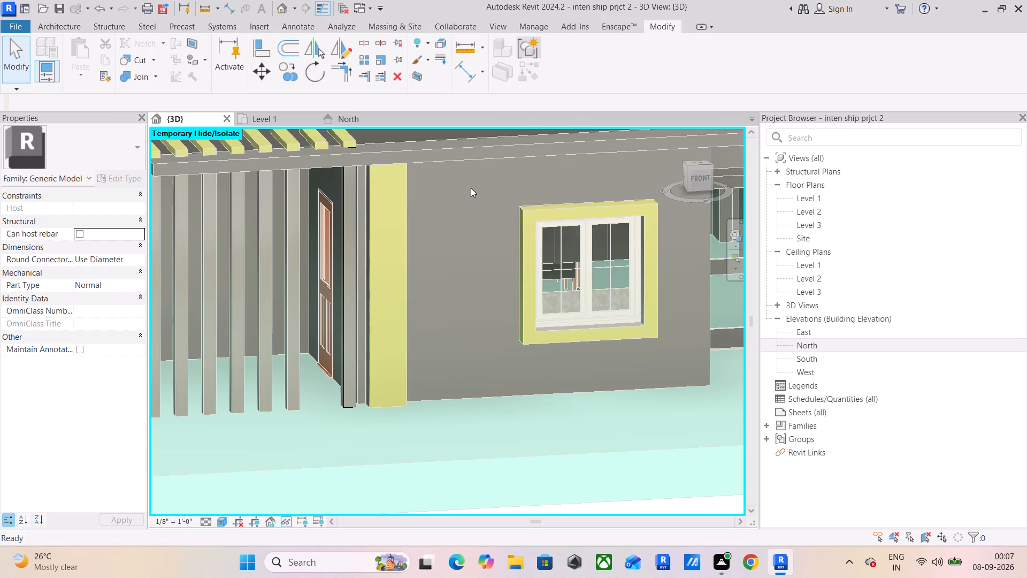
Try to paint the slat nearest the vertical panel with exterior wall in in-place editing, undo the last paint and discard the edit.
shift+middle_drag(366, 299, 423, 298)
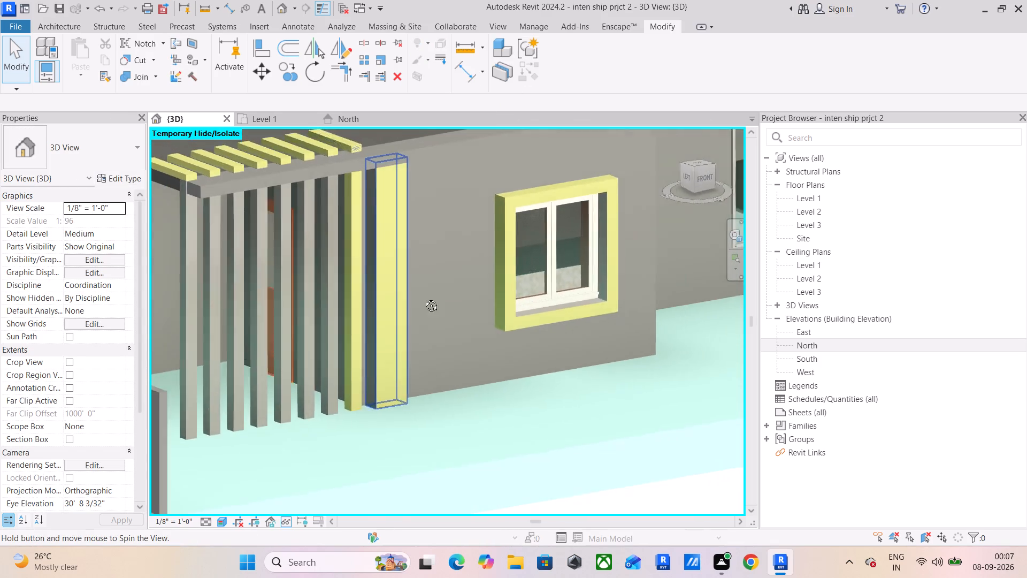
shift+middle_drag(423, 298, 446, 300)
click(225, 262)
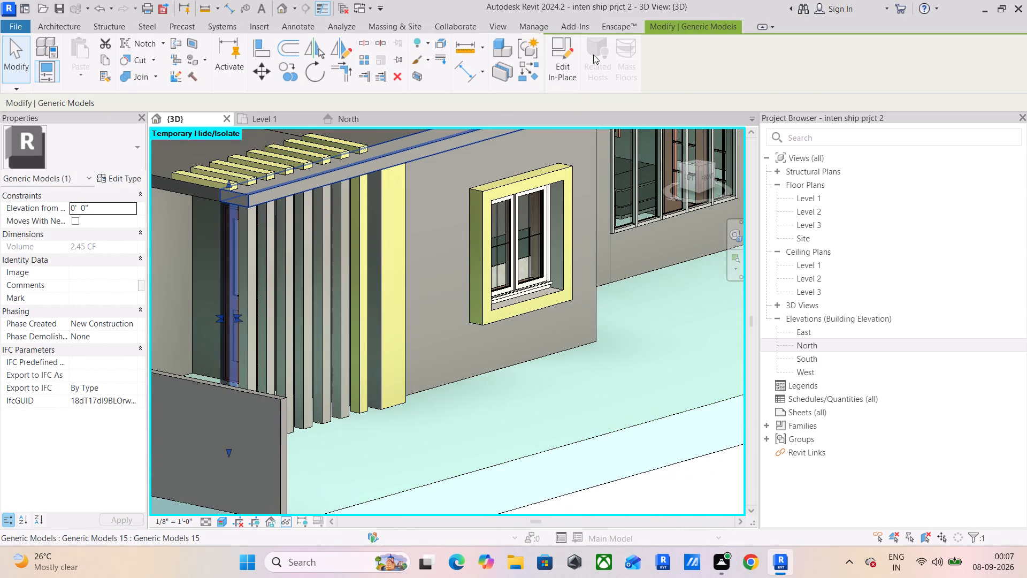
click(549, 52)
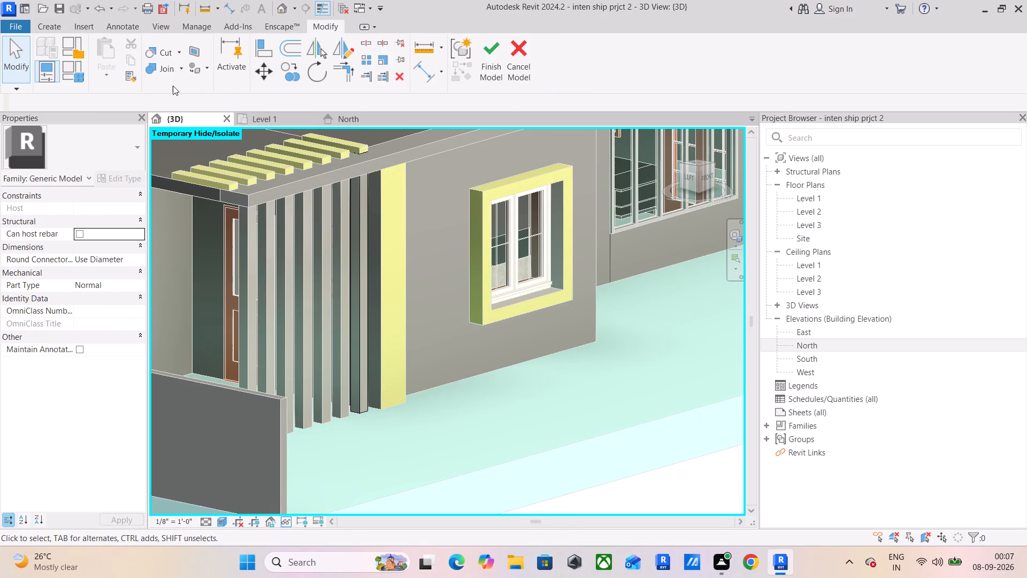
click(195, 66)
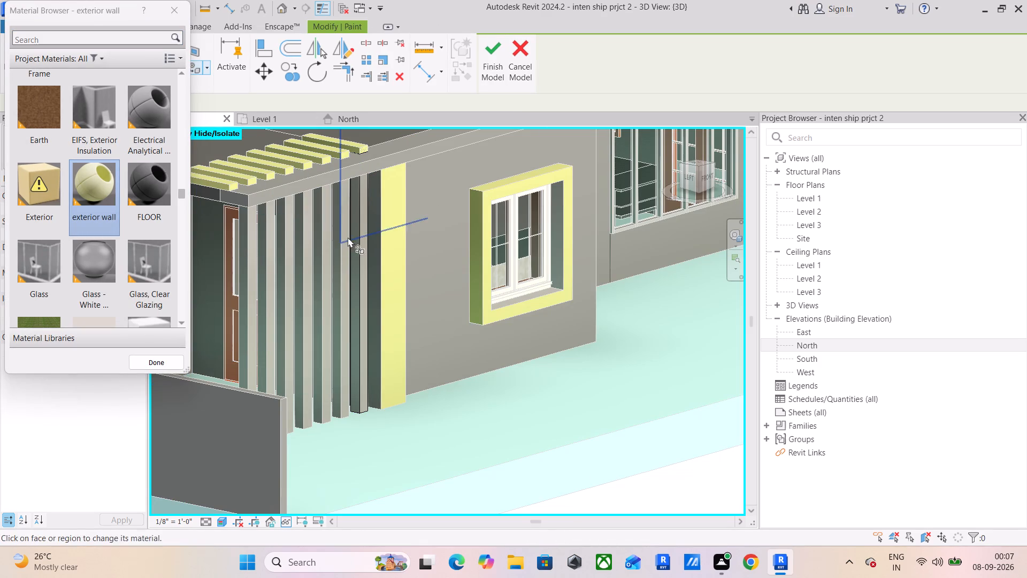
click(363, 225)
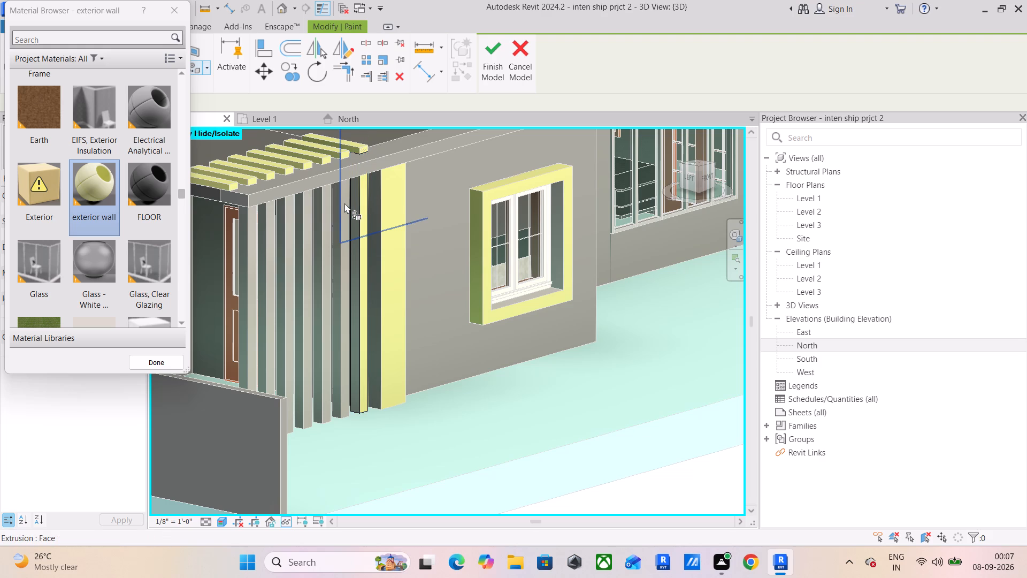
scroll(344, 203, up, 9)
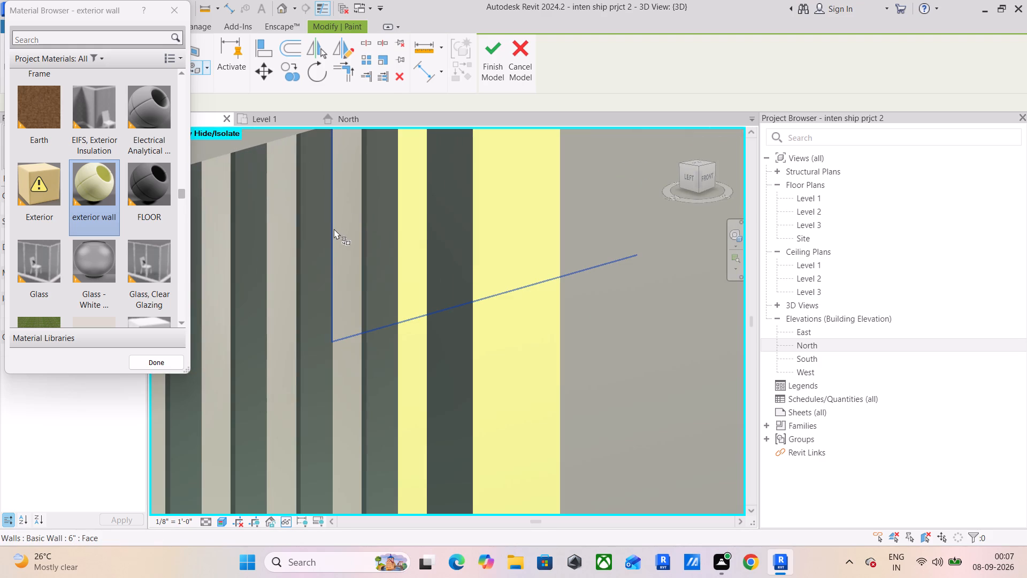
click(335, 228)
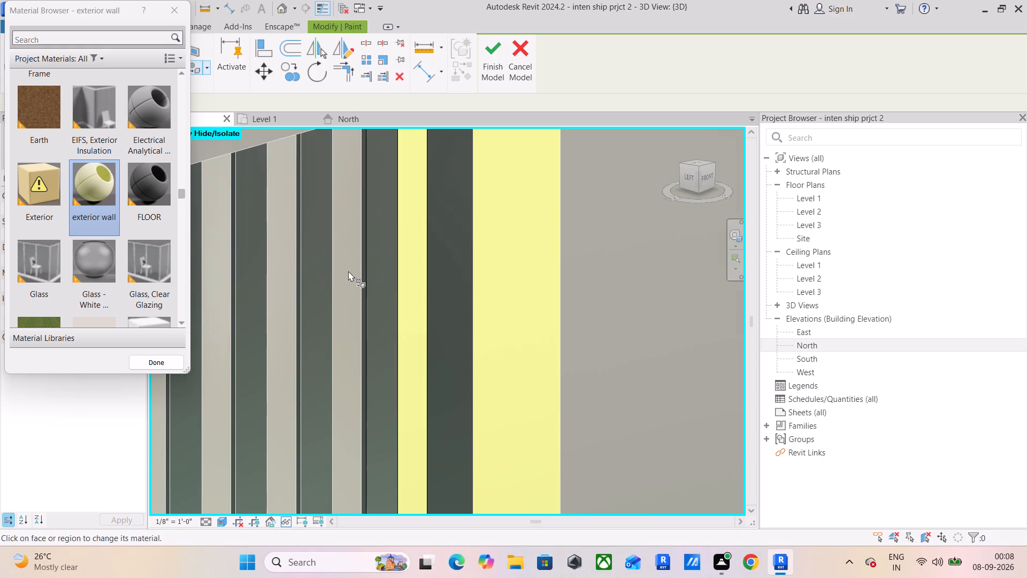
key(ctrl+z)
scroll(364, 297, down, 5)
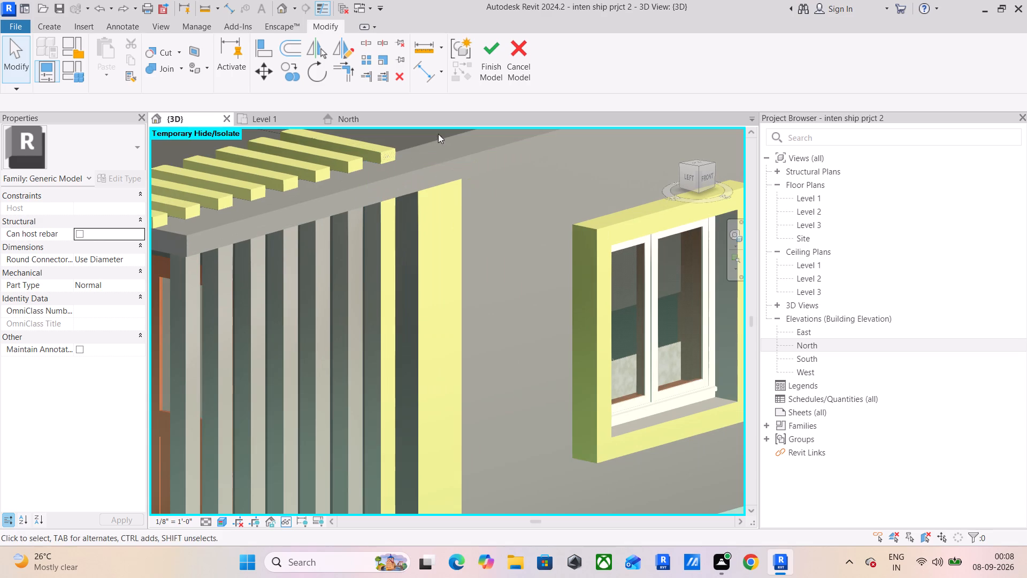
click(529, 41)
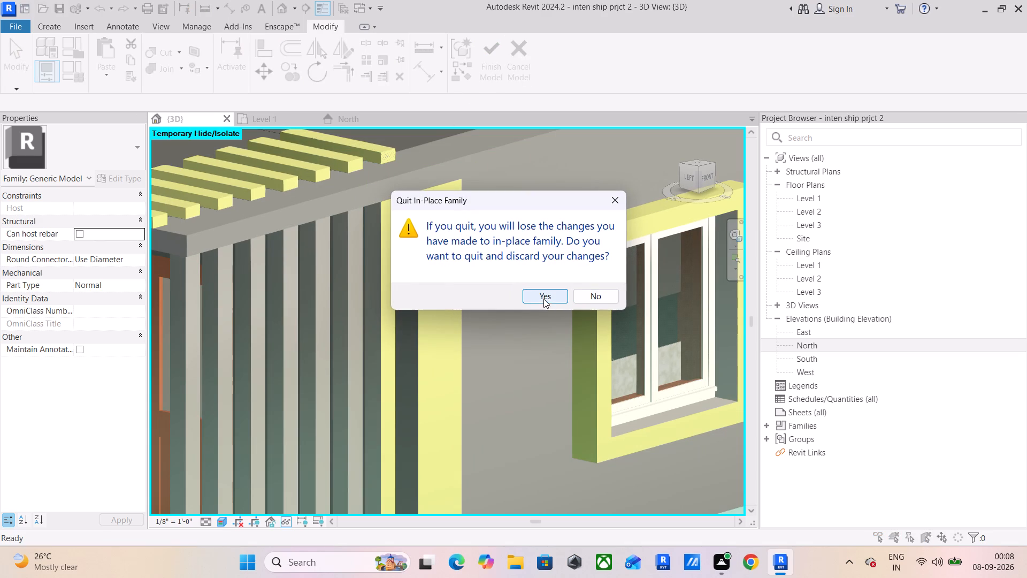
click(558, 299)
Open the horizontal band above the slats and window for in-place editing and paint its front face with exterior wall.
scroll(507, 248, down, 4)
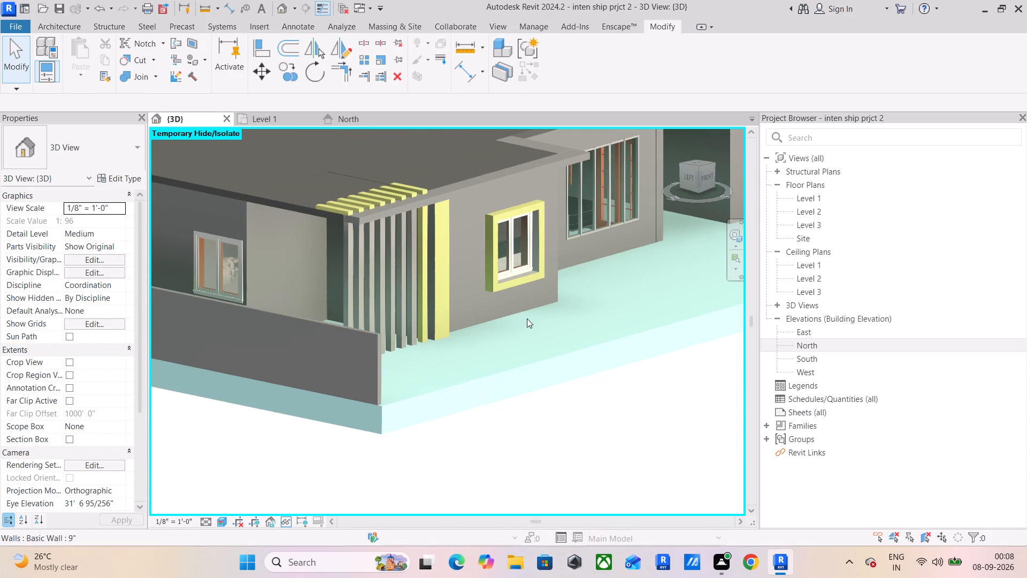
shift+middle_drag(521, 341, 336, 325)
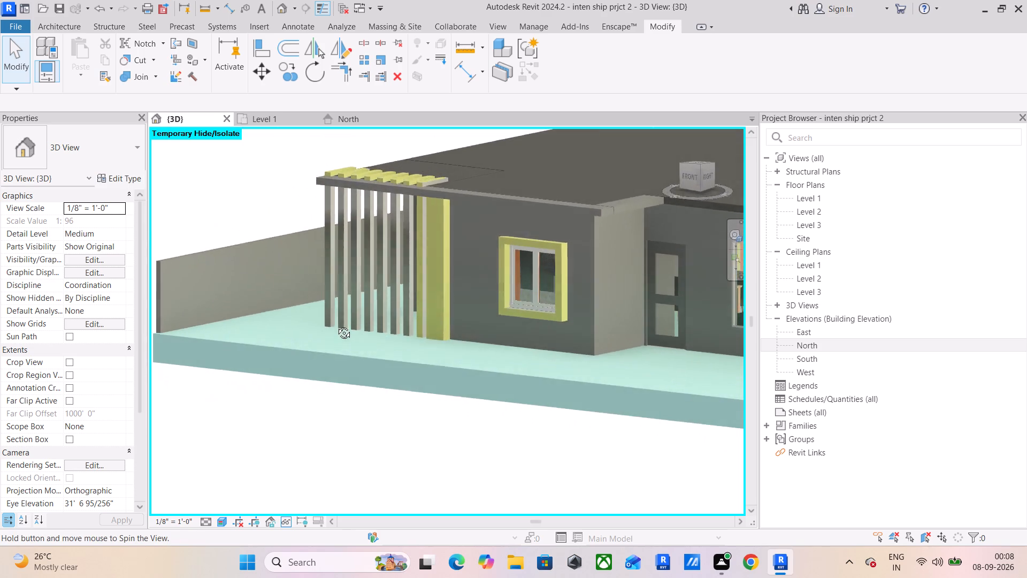
shift+middle_drag(336, 325, 401, 342)
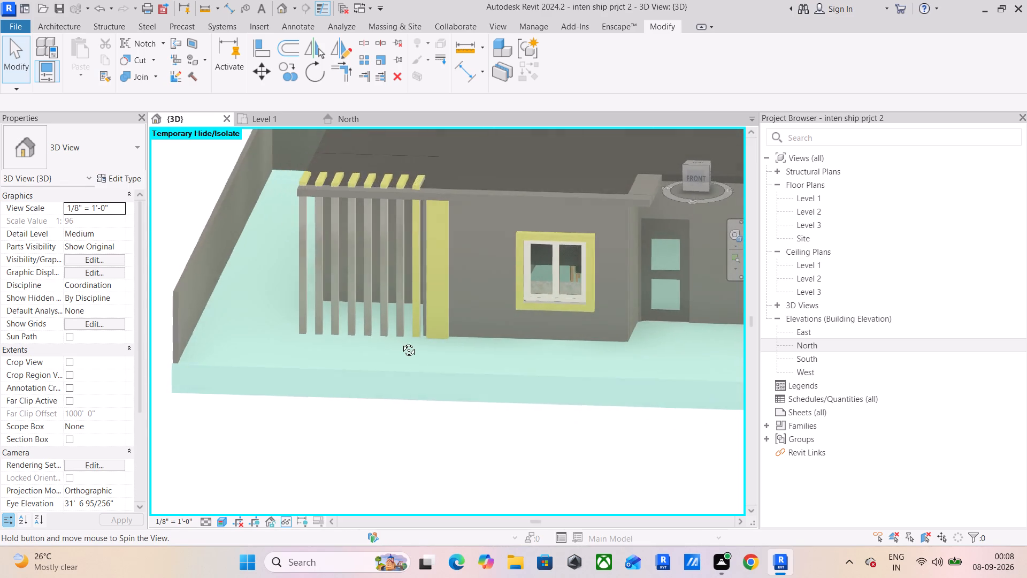
shift+middle_drag(401, 342, 312, 311)
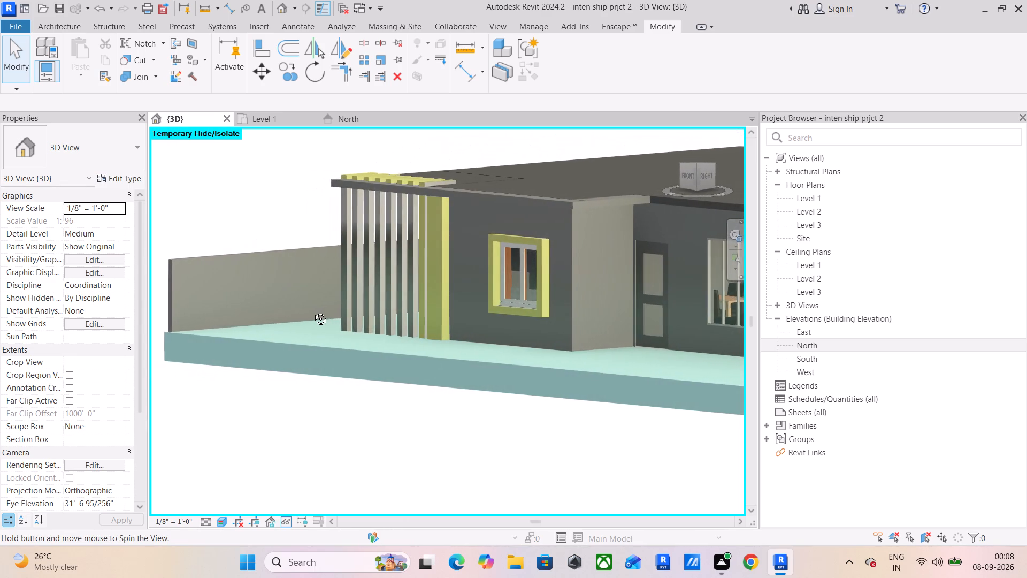
shift+middle_drag(312, 311, 410, 308)
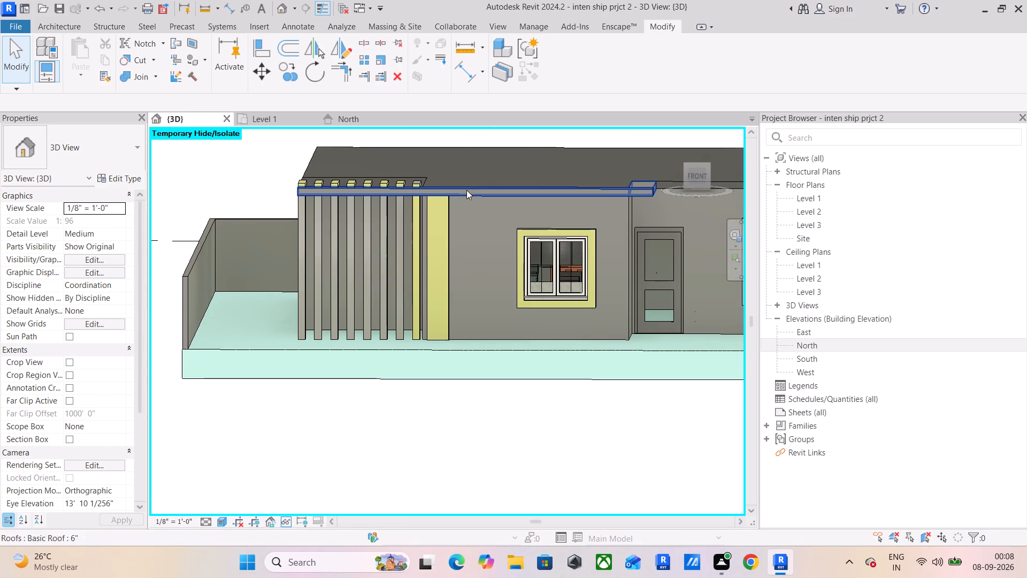
click(466, 190)
click(552, 64)
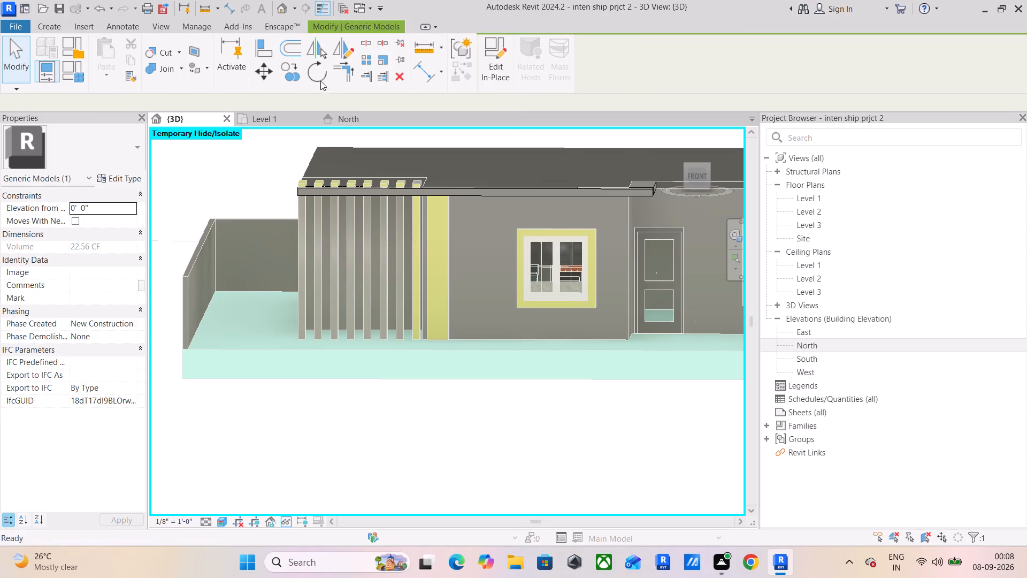
click(195, 67)
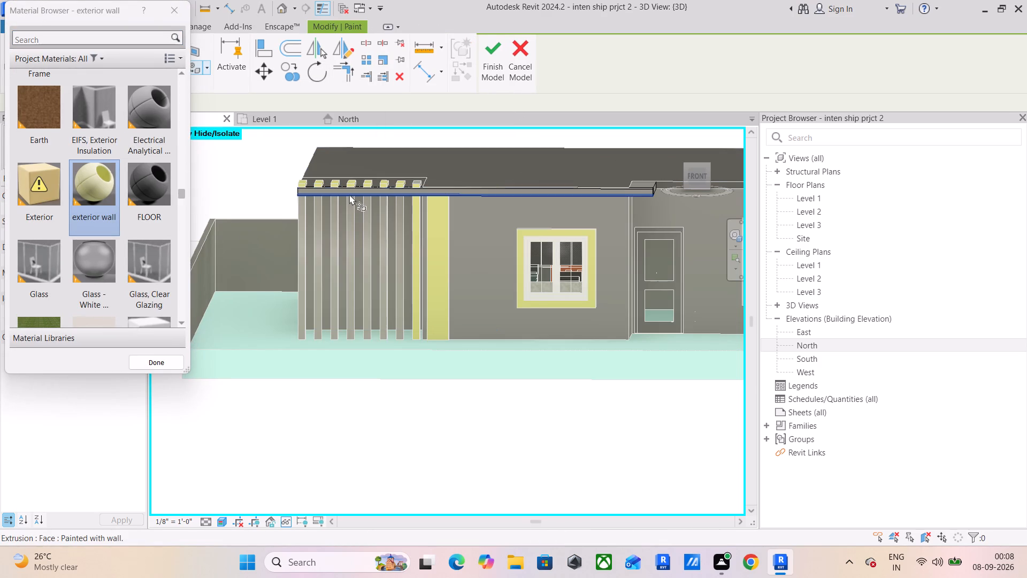
click(350, 192)
Paint the band's end face at the window-wall corner and its return face toward the entry door with exterior wall.
shift+middle_drag(555, 199, 522, 210)
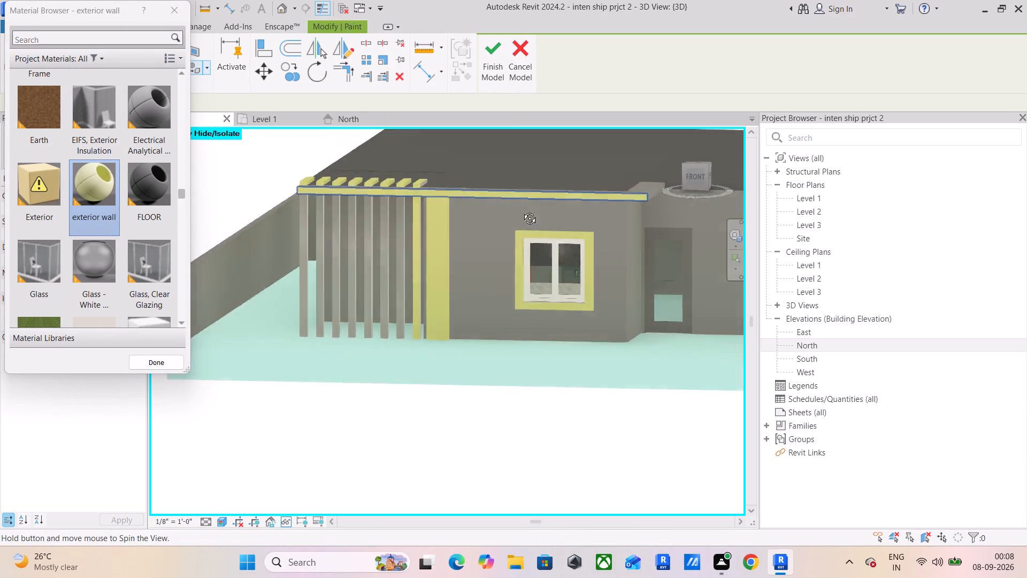
shift+middle_drag(522, 210, 398, 233)
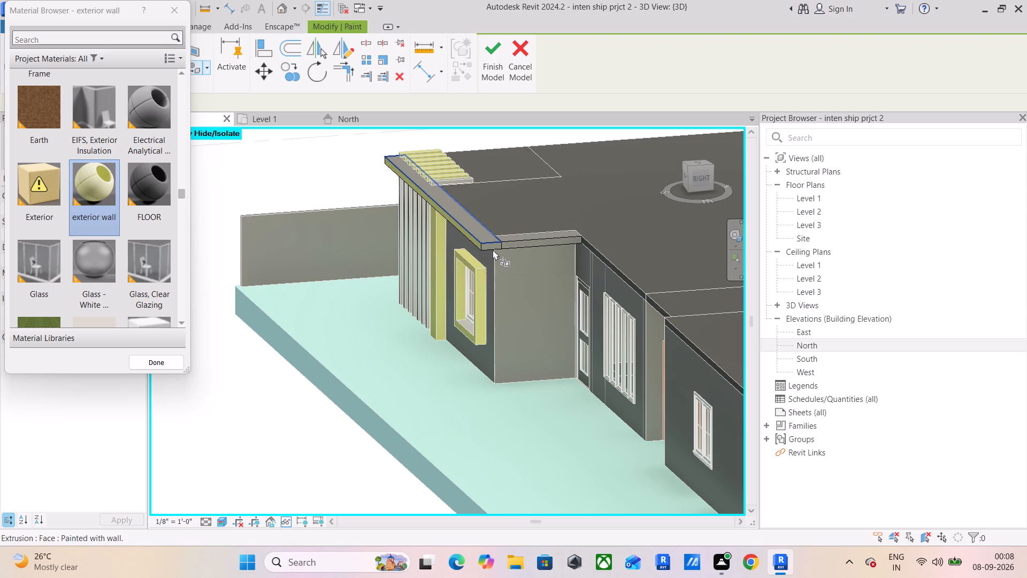
scroll(492, 248, up, 10)
click(472, 248)
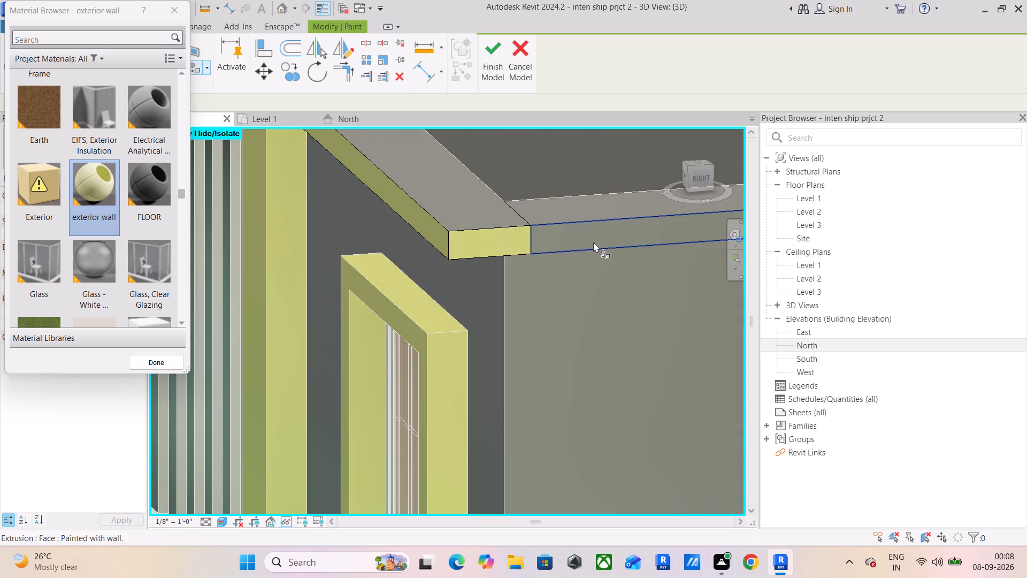
click(593, 242)
Paint the band's opposite end face, above the outermost slat, with the exterior wall material.
shift+middle_drag(519, 245, 767, 276)
scroll(685, 250, down, 6)
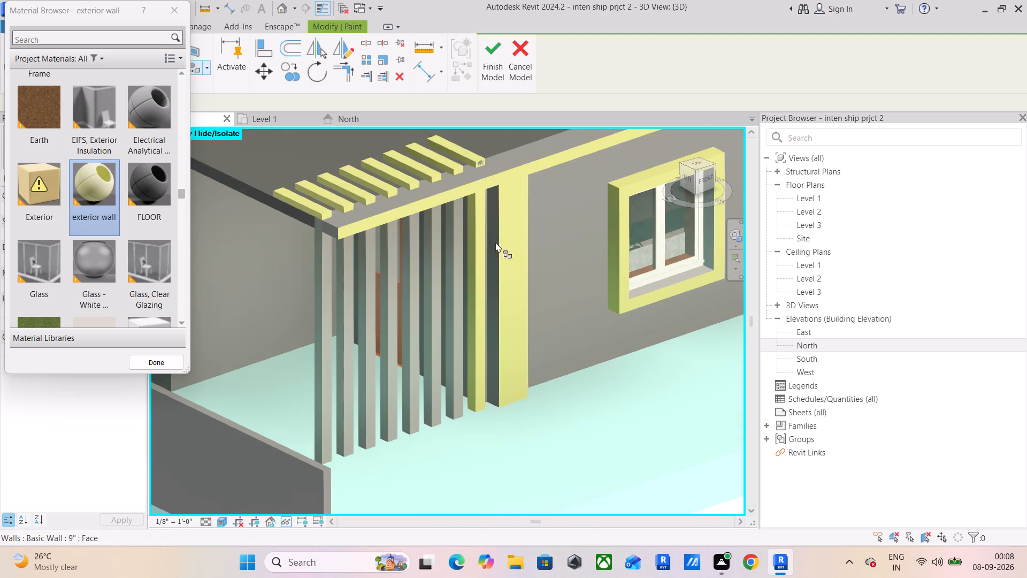
scroll(332, 232, up, 4)
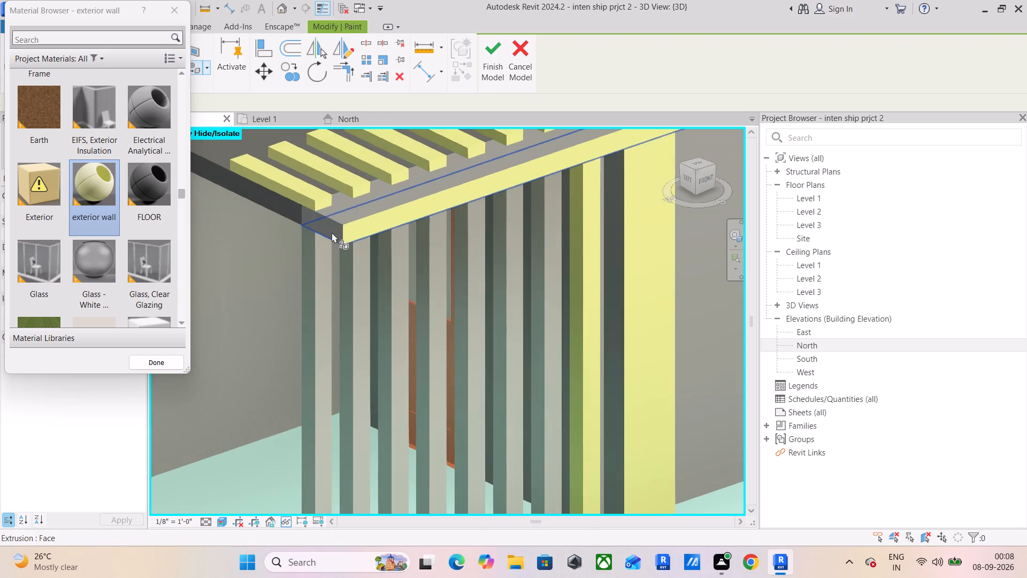
scroll(327, 229, up, 3)
click(327, 229)
scroll(429, 239, down, 9)
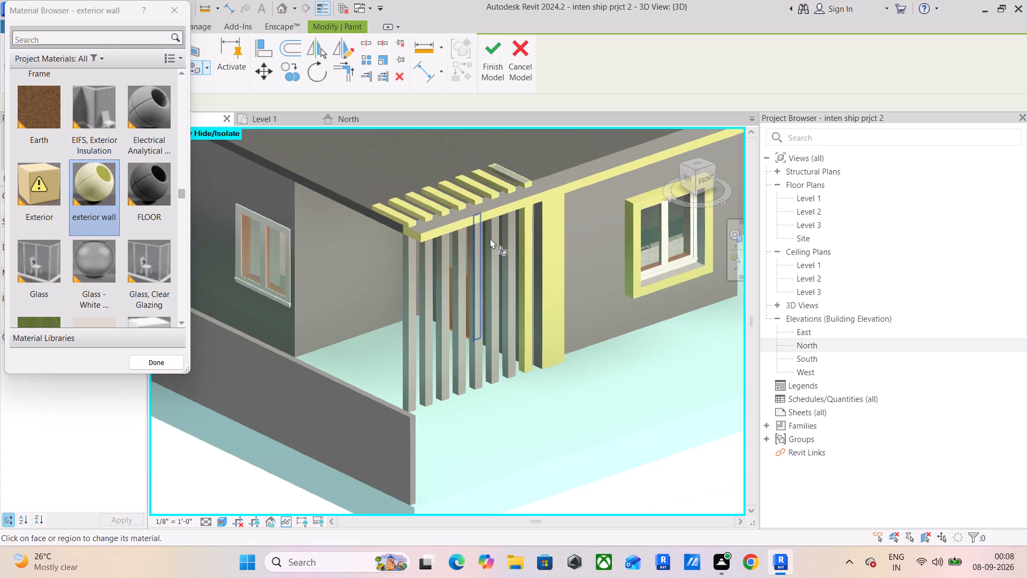
shift+middle_drag(501, 238, 383, 182)
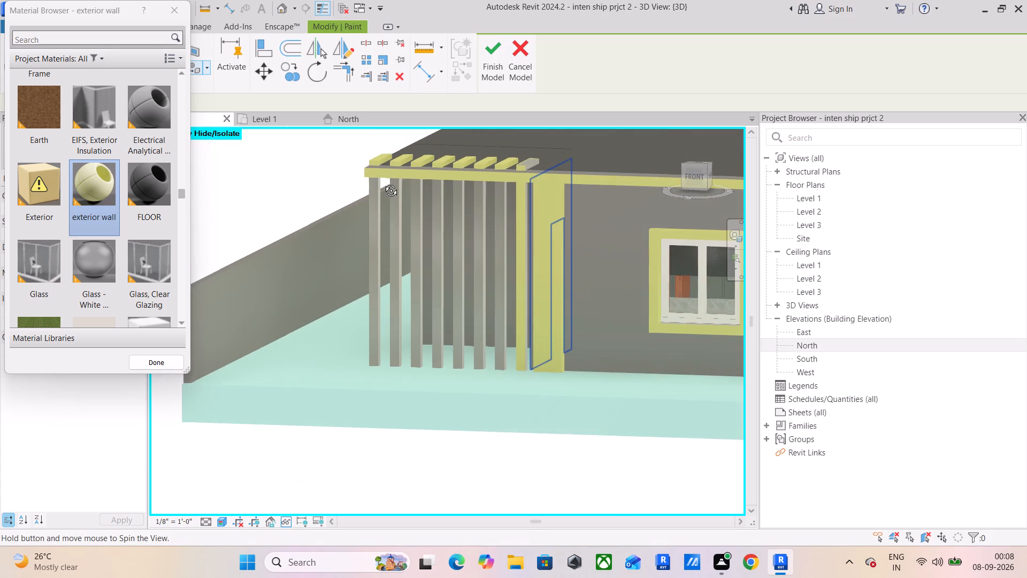
shift+middle_drag(383, 182, 438, 309)
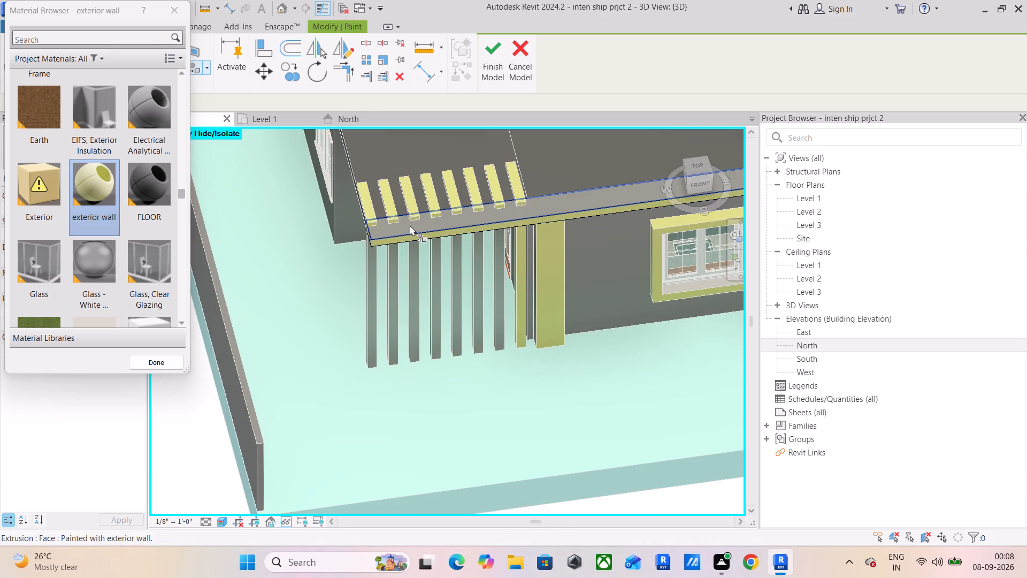
Paint the top faces of the horizontal band and its return toward the entry door with the exterior wall material.
click(410, 225)
shift+middle_drag(562, 221, 362, 192)
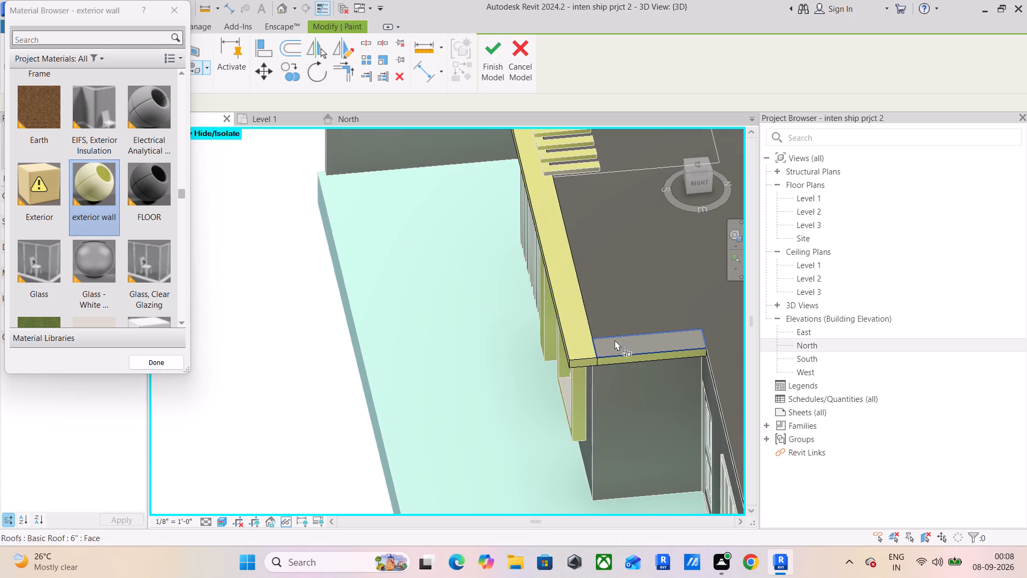
click(616, 343)
click(620, 346)
scroll(687, 338, down, 4)
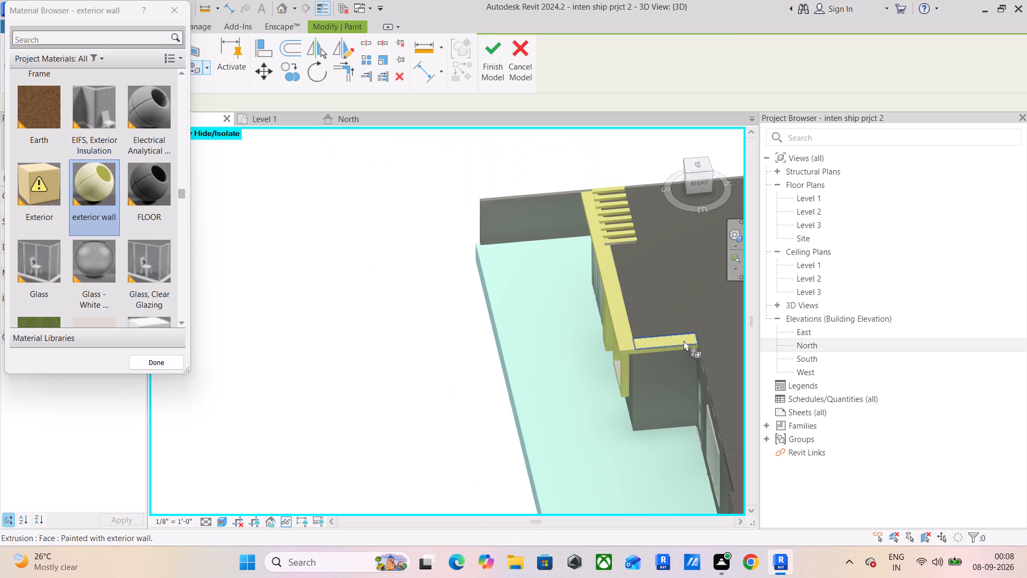
Check the painted band across the front facade, end painting and finish its in-place model edit.
shift+middle_drag(665, 345, 748, 293)
scroll(599, 314, down, 3)
shift+middle_drag(619, 321, 634, 305)
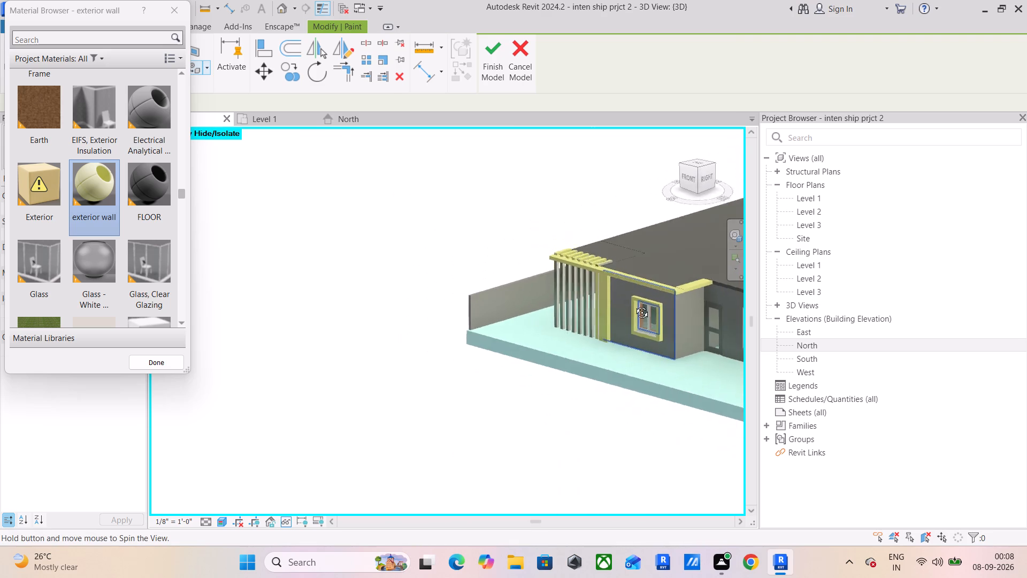
shift+middle_drag(634, 305, 700, 280)
scroll(707, 339, down, 2)
middle_drag(688, 333, 466, 321)
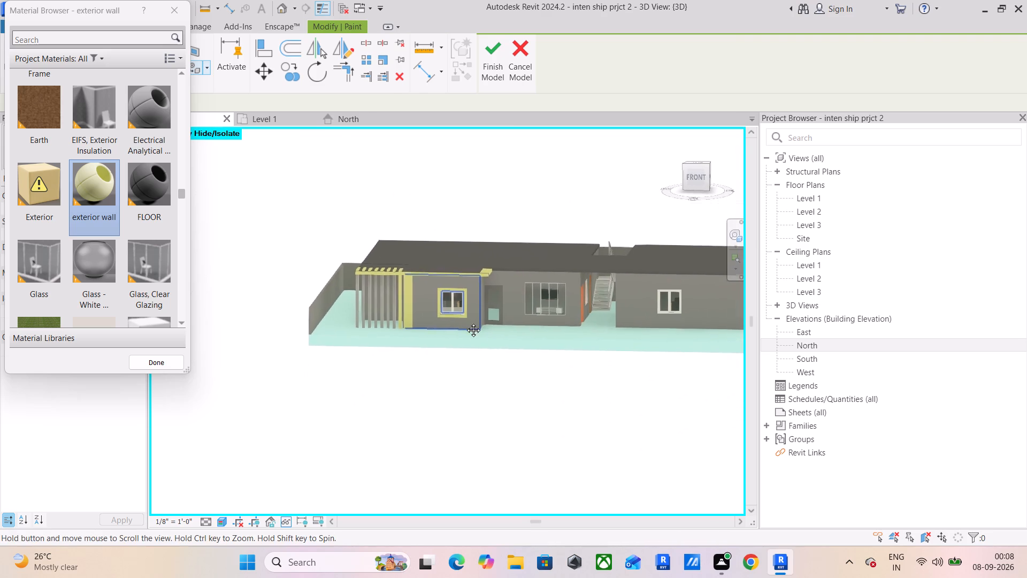
scroll(431, 282, up, 4)
shift+middle_drag(431, 283, 435, 310)
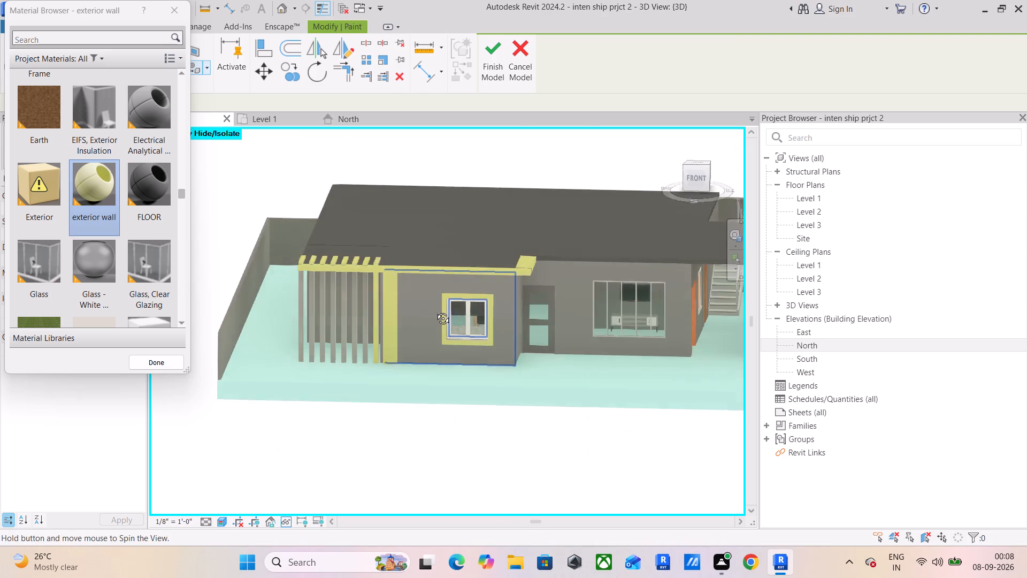
shift+middle_drag(435, 310, 427, 273)
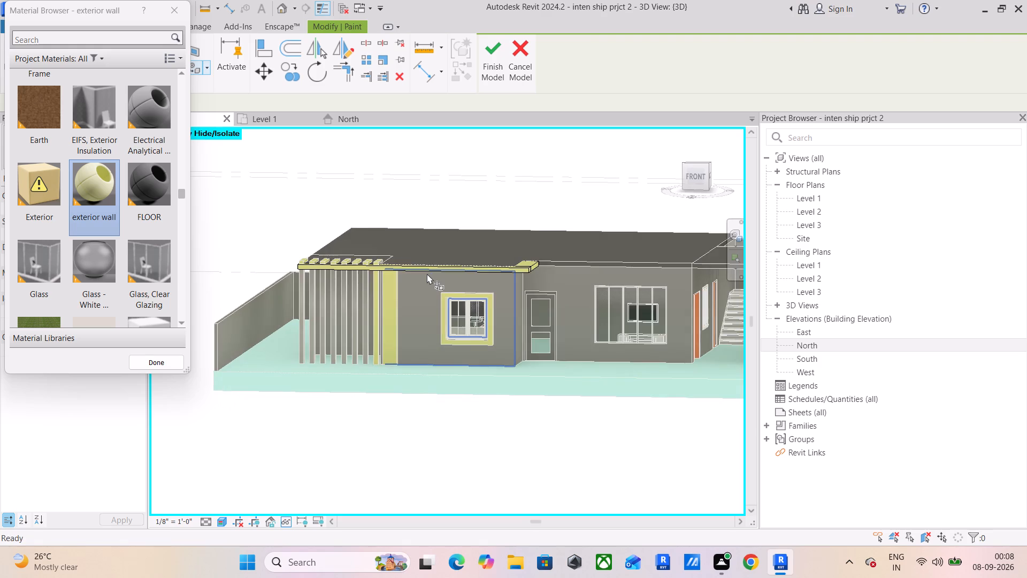
scroll(427, 273, up, 4)
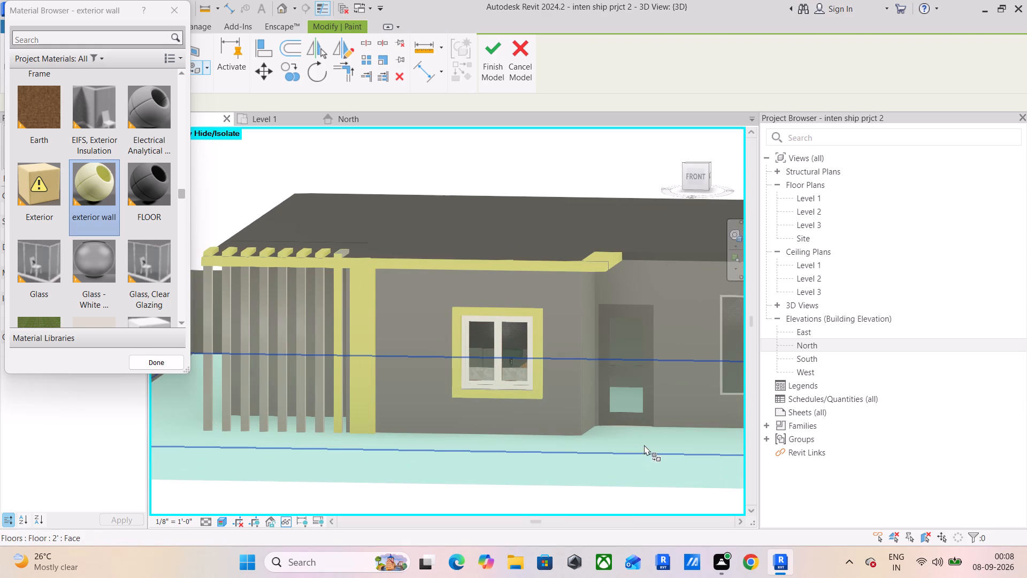
key(Escape)
key(Escape)
key(Escape)
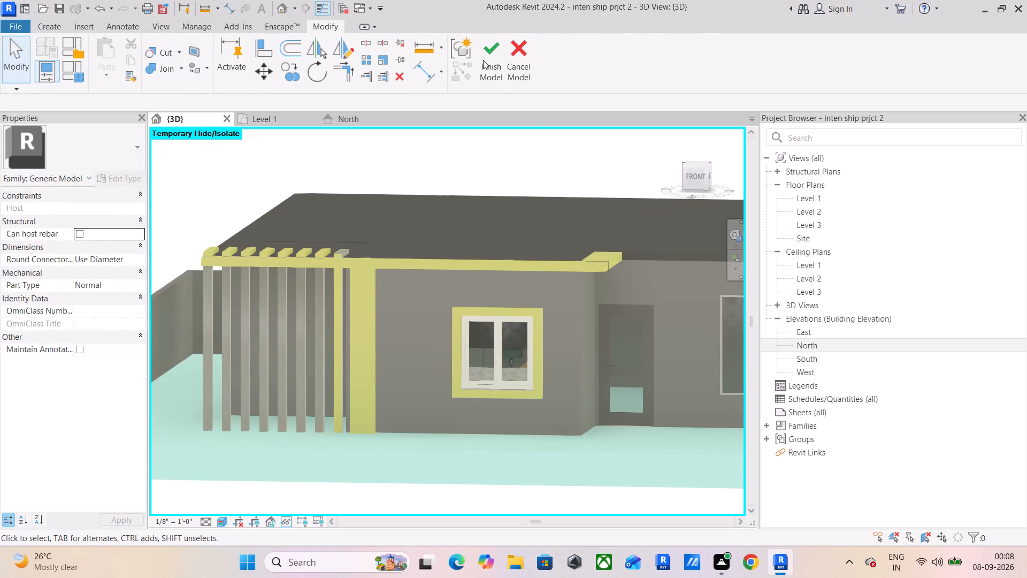
click(483, 60)
Create a new in-place model in the Generic Models category.
scroll(588, 316, down, 3)
middle_drag(634, 309, 390, 273)
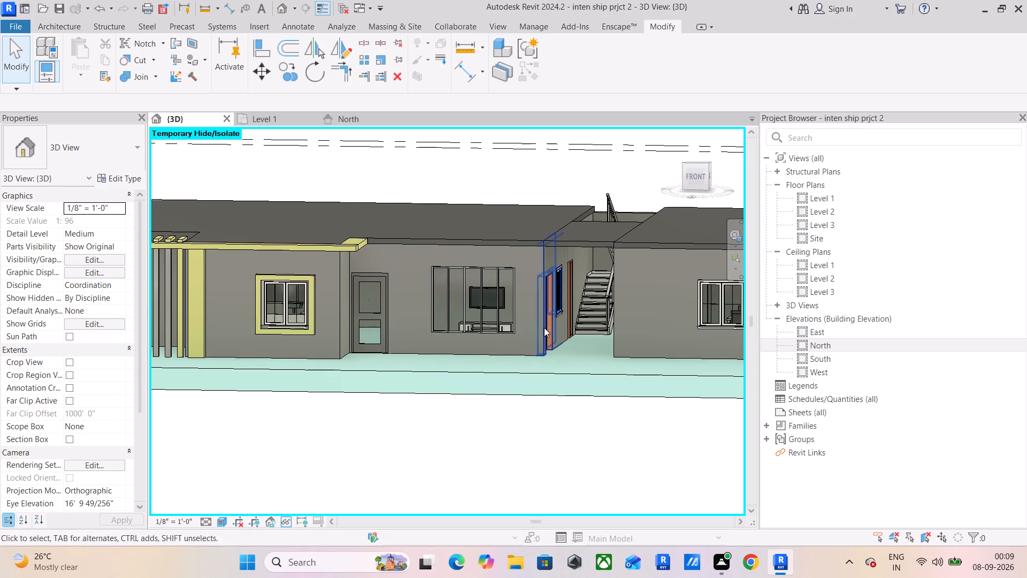
click(299, 275)
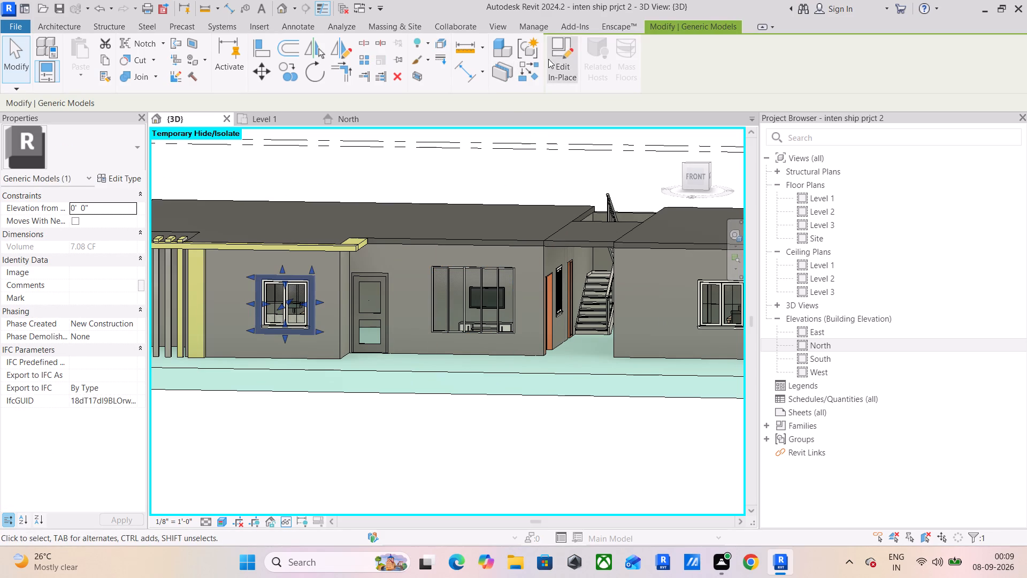
click(523, 66)
scroll(488, 267, down, 3)
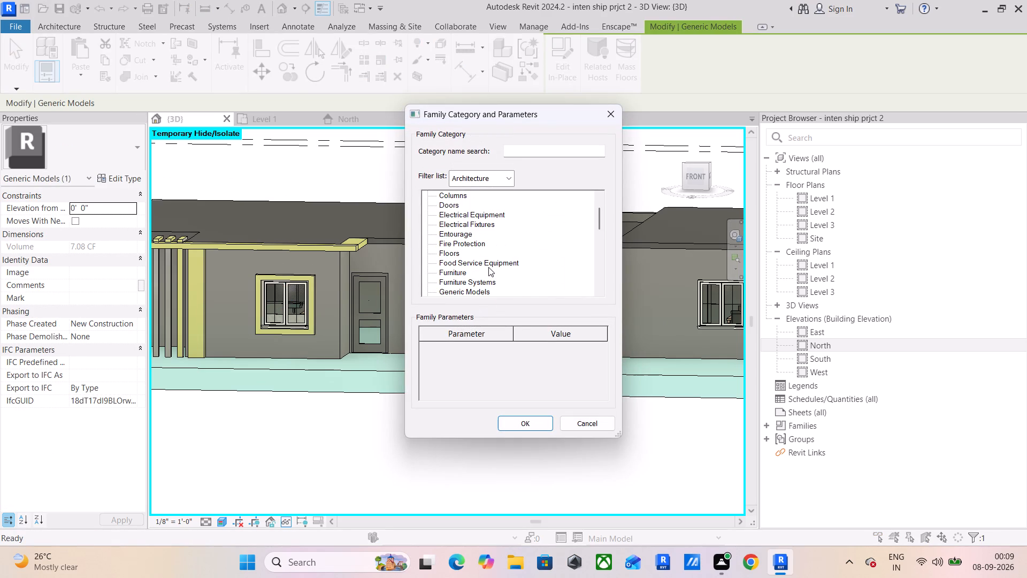
scroll(456, 282, down, 1)
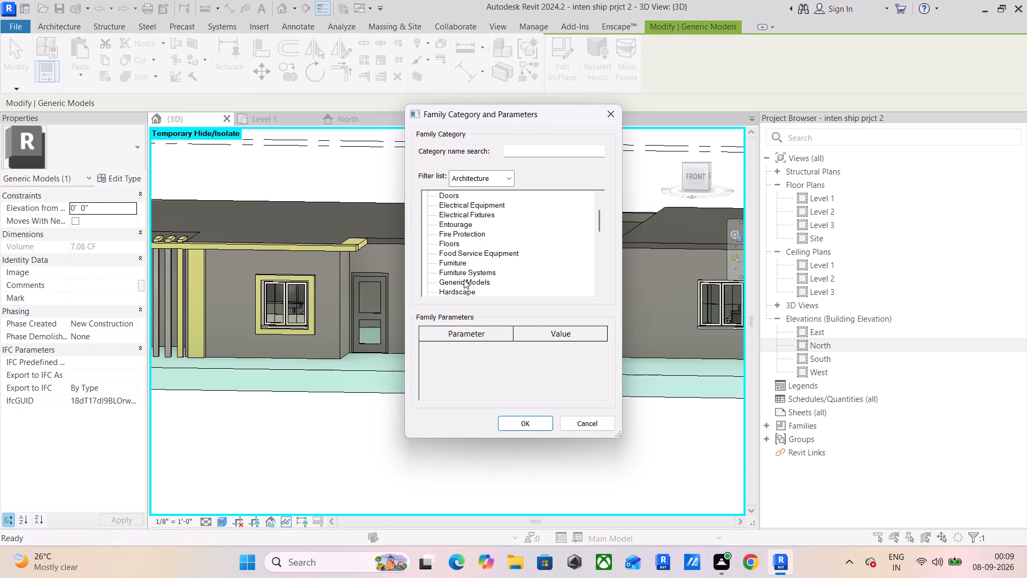
click(464, 279)
click(522, 422)
click(513, 307)
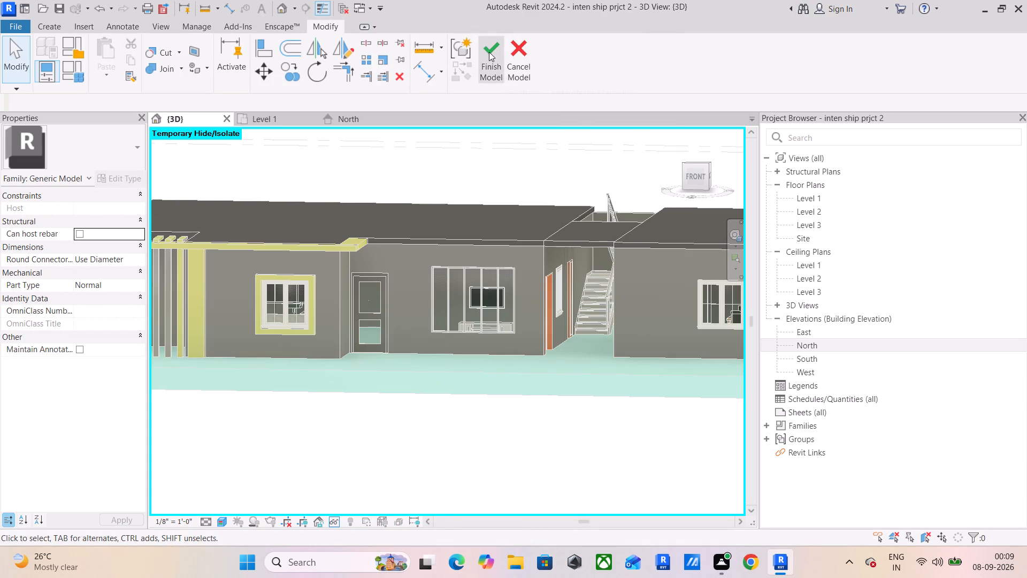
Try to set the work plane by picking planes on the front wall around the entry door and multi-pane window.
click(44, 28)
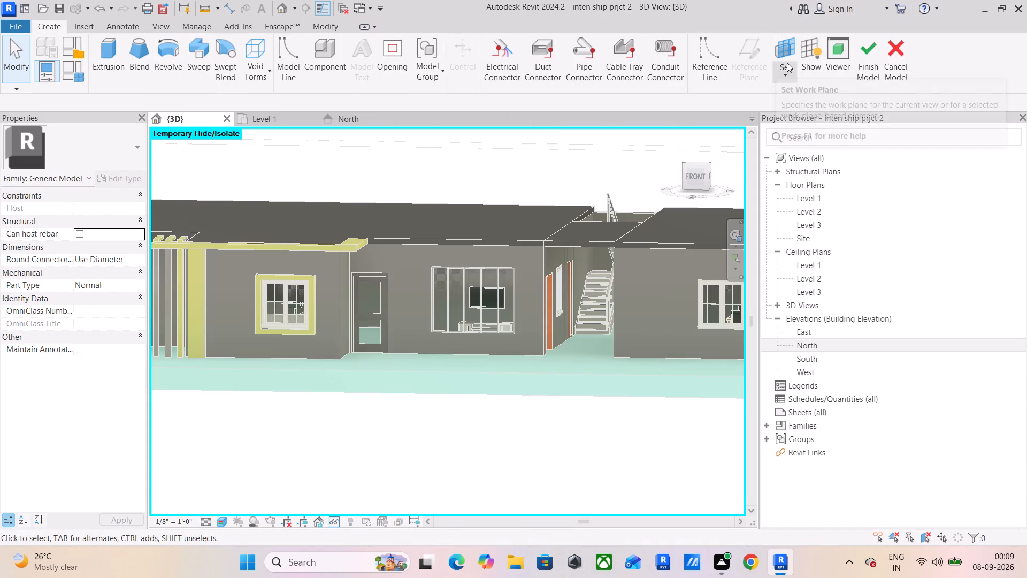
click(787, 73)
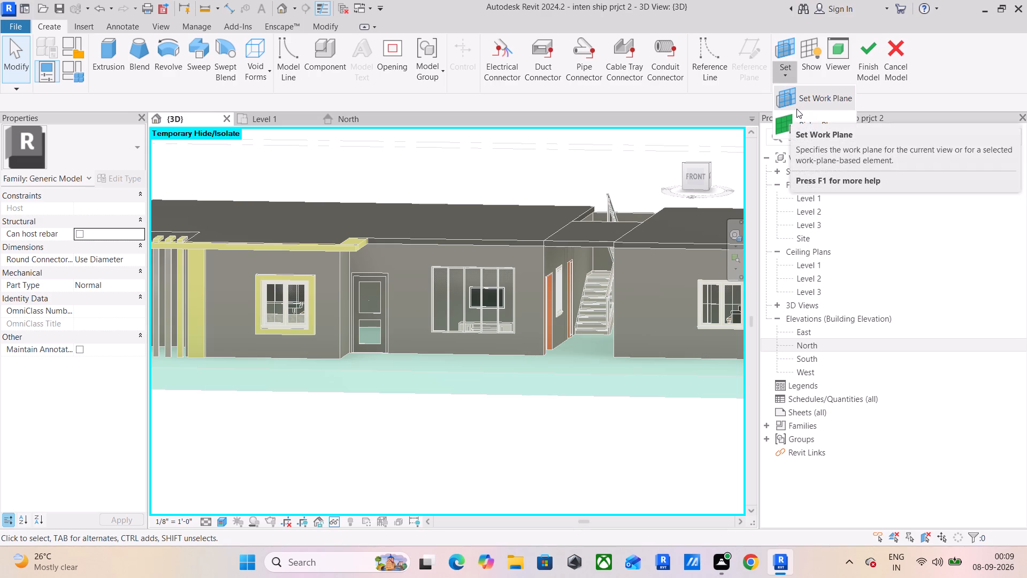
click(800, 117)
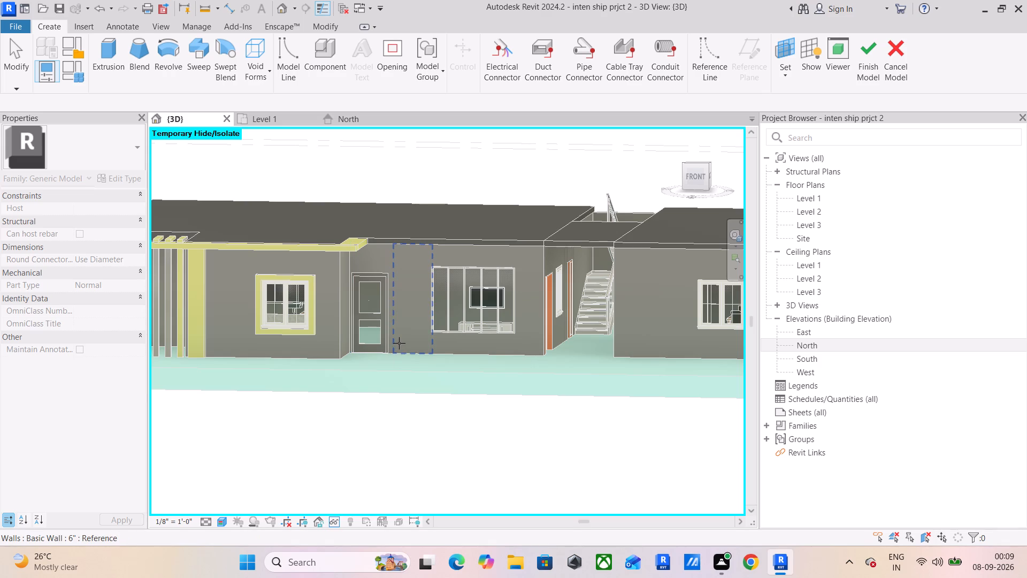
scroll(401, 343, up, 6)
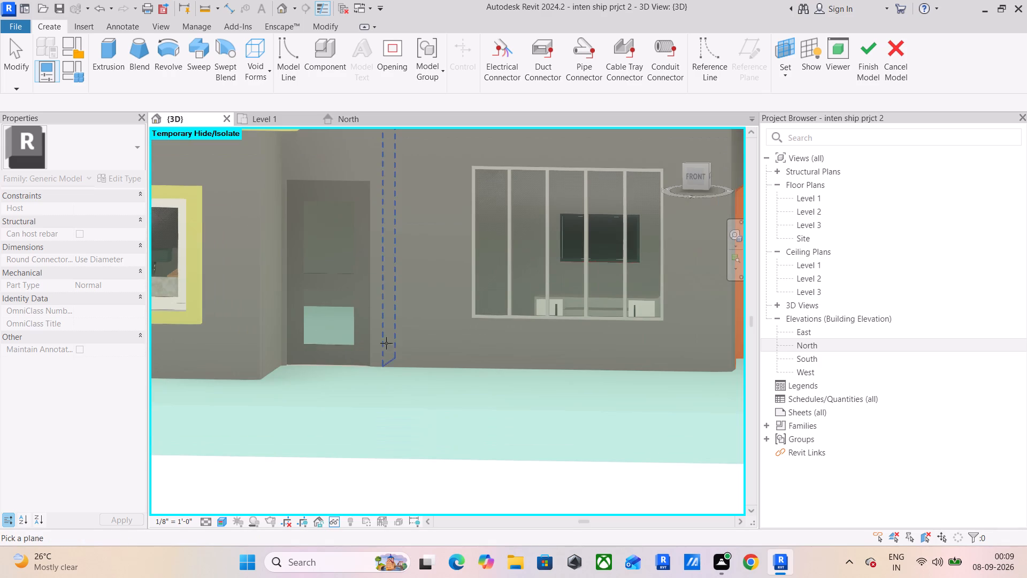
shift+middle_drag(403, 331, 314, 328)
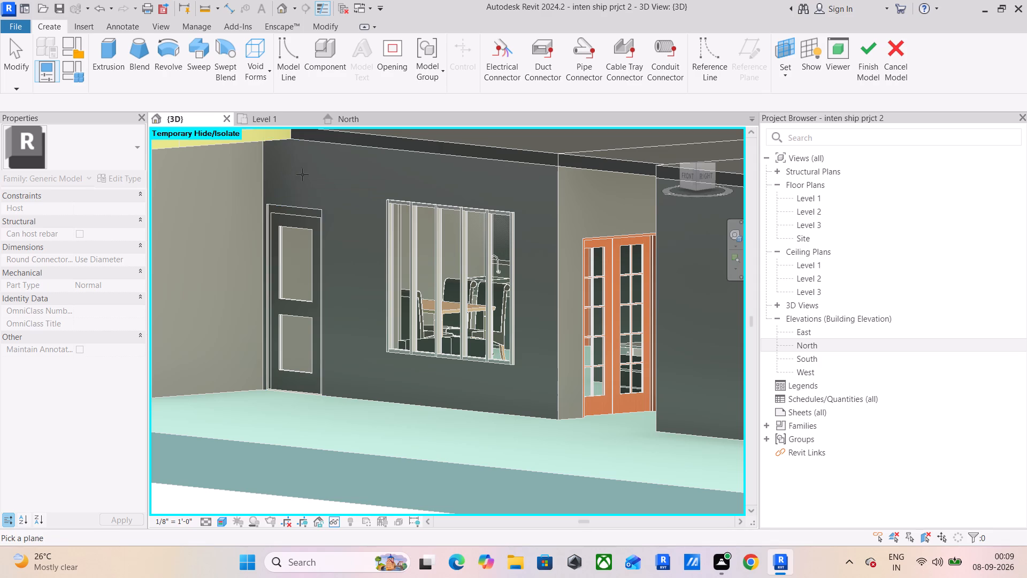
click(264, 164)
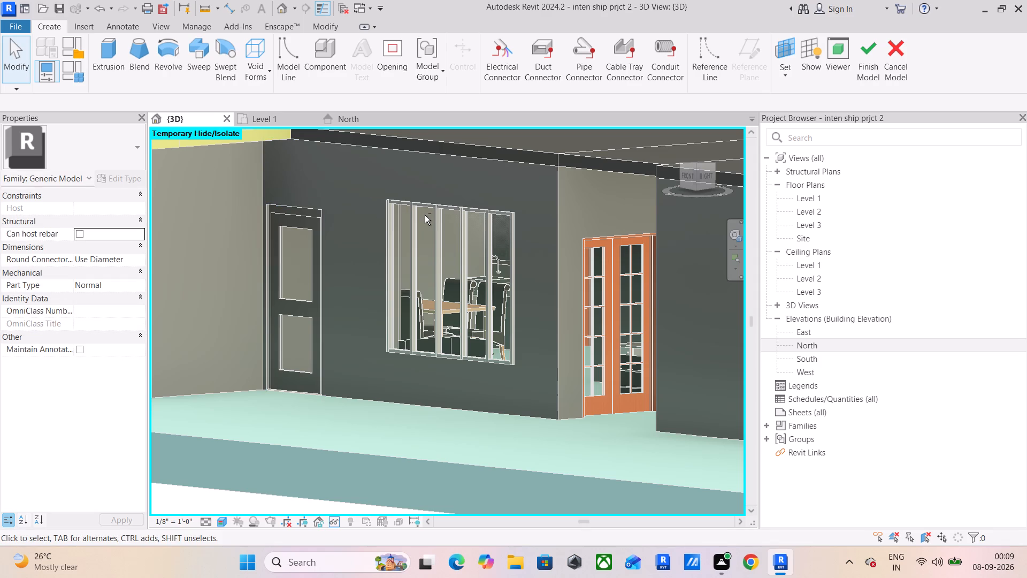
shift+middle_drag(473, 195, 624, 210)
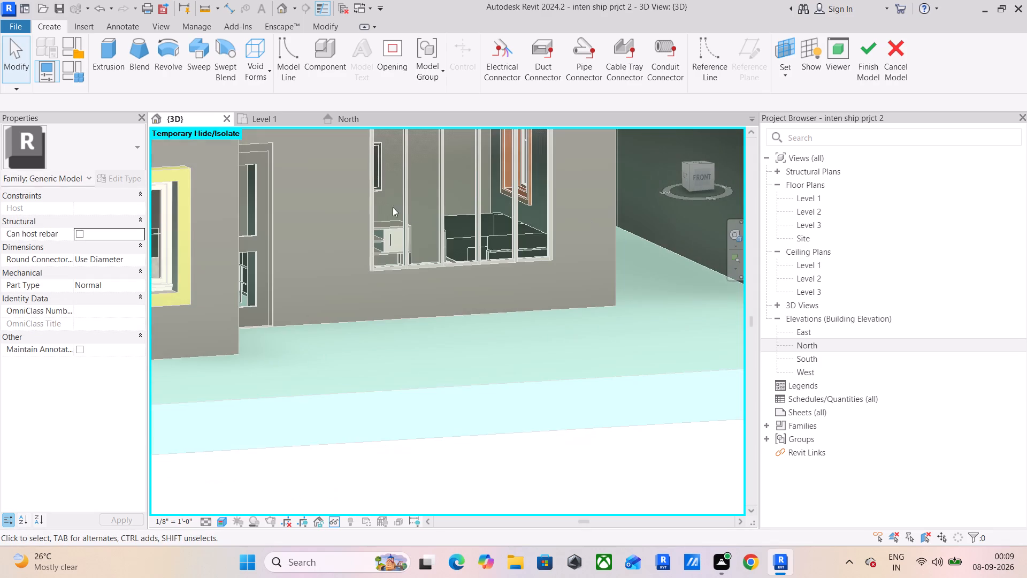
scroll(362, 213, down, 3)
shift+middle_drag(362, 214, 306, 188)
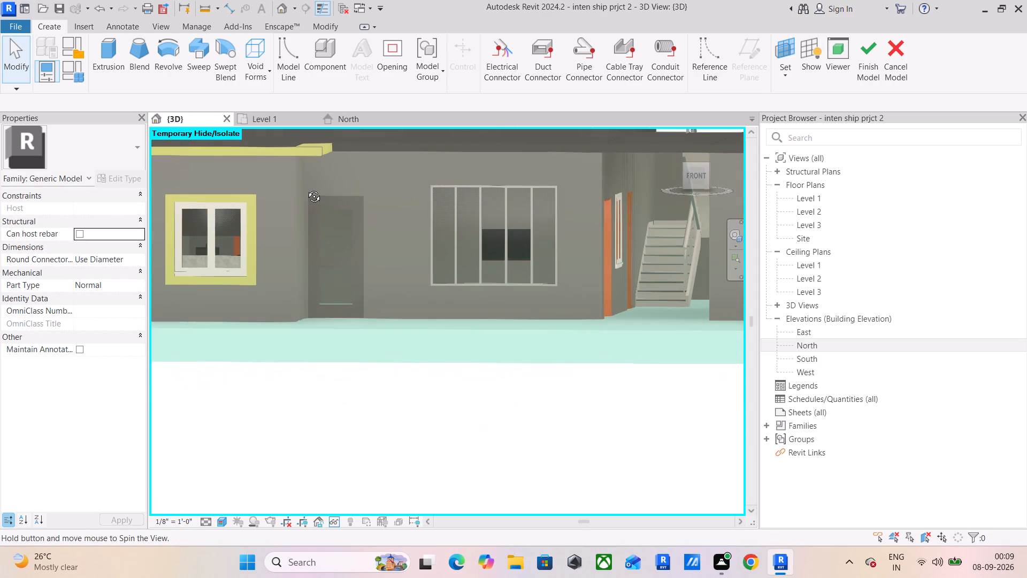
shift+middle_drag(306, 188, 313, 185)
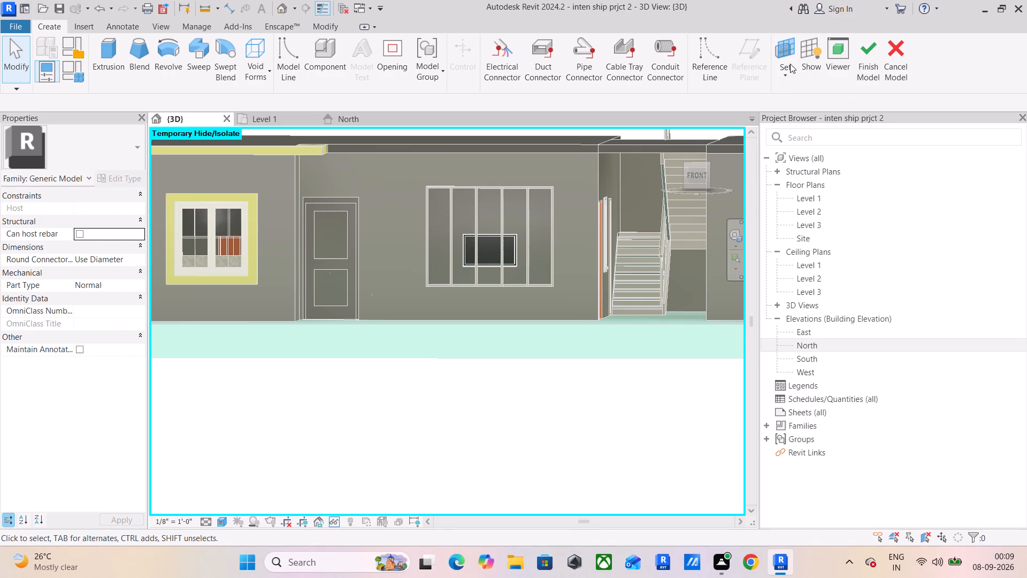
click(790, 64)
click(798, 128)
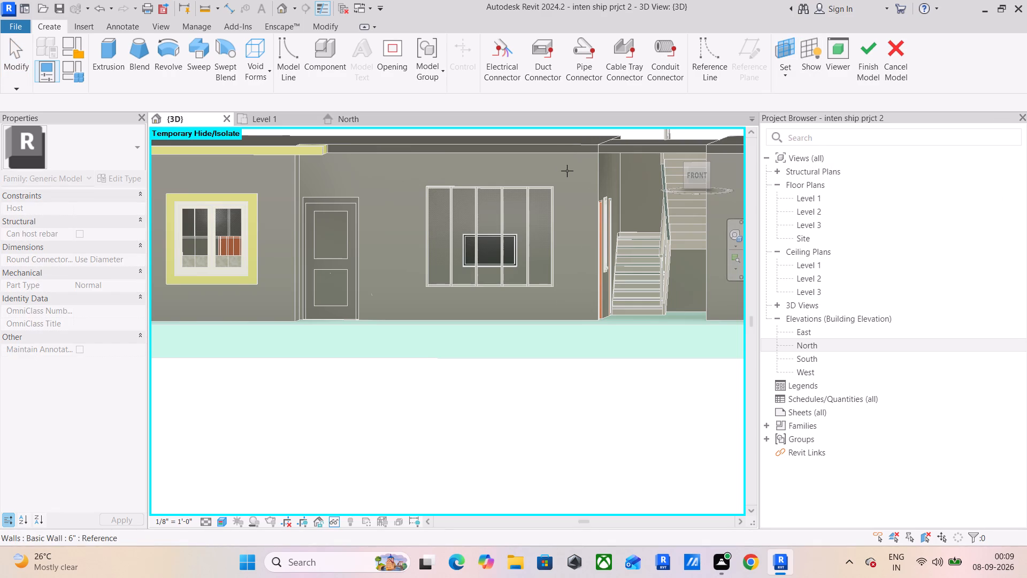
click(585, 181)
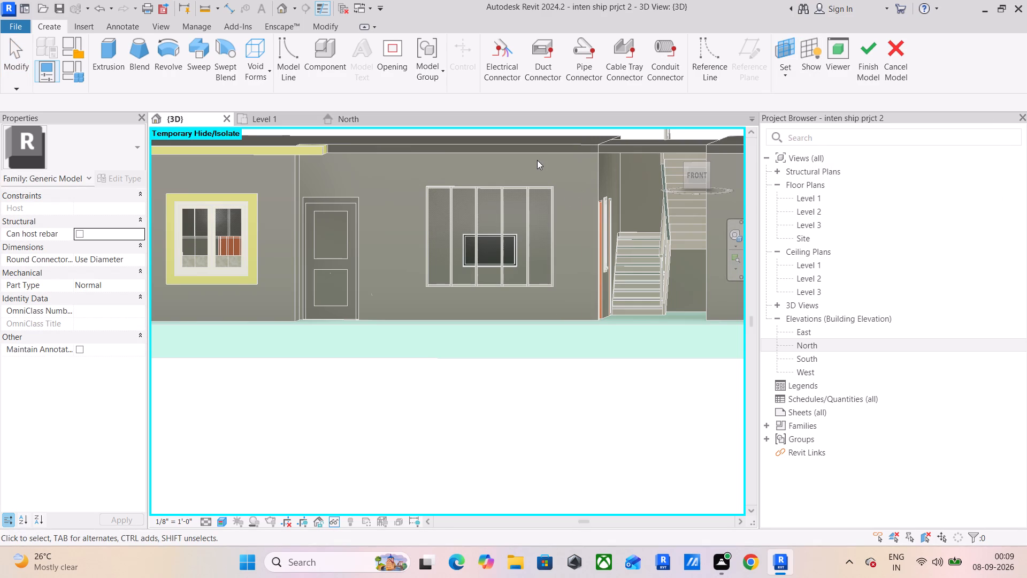
Start an extrusion and pick the front wall beside the entry door and multi-pane window as its work plane.
click(94, 64)
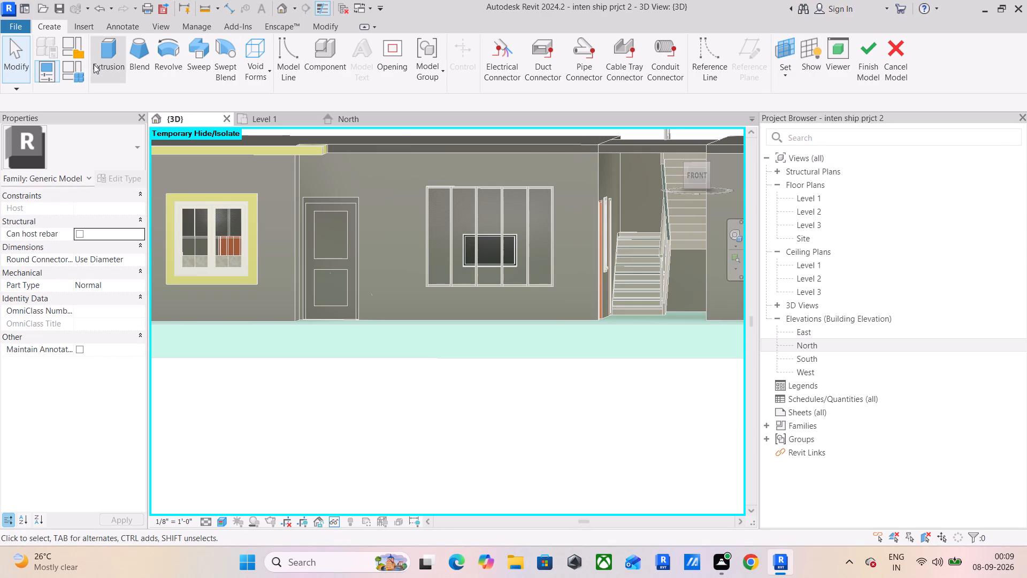
click(618, 77)
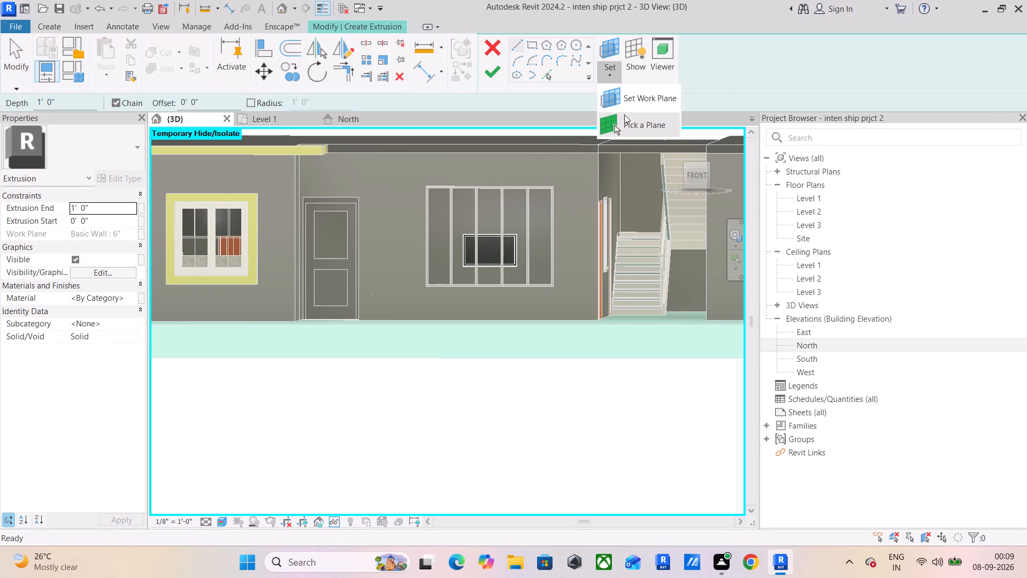
click(628, 123)
shift+middle_drag(593, 175, 518, 207)
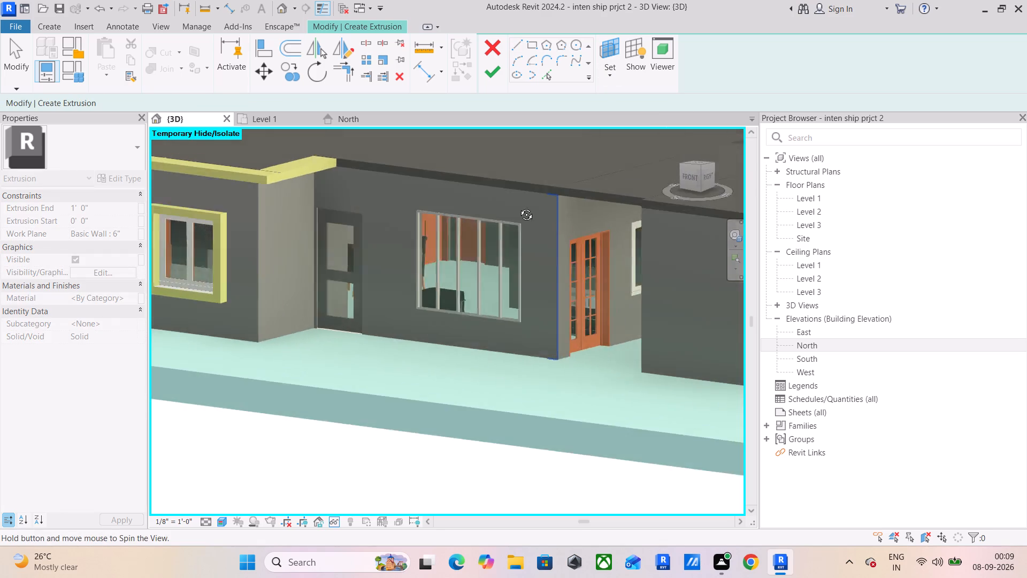
shift+middle_drag(518, 207, 505, 203)
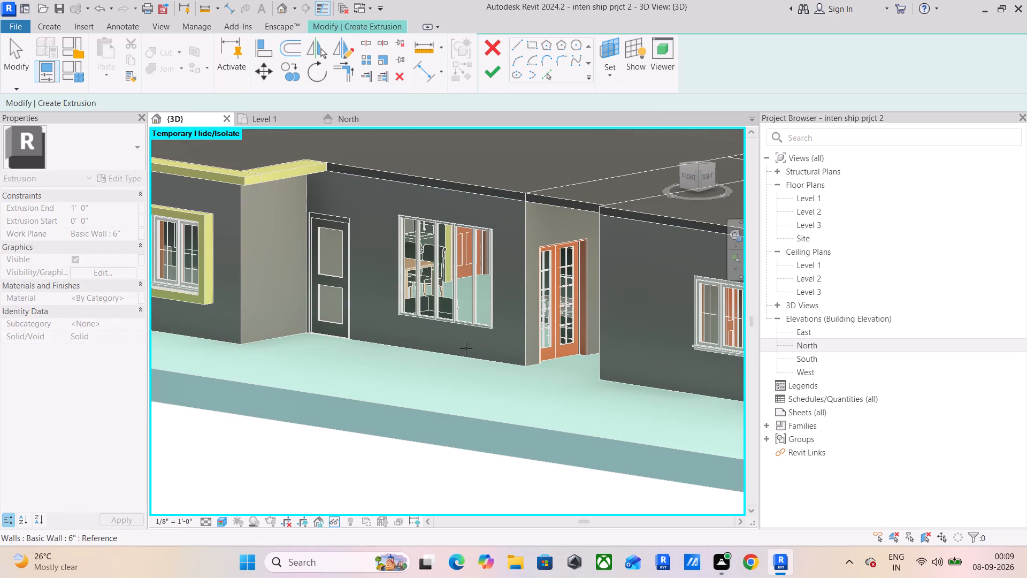
click(350, 212)
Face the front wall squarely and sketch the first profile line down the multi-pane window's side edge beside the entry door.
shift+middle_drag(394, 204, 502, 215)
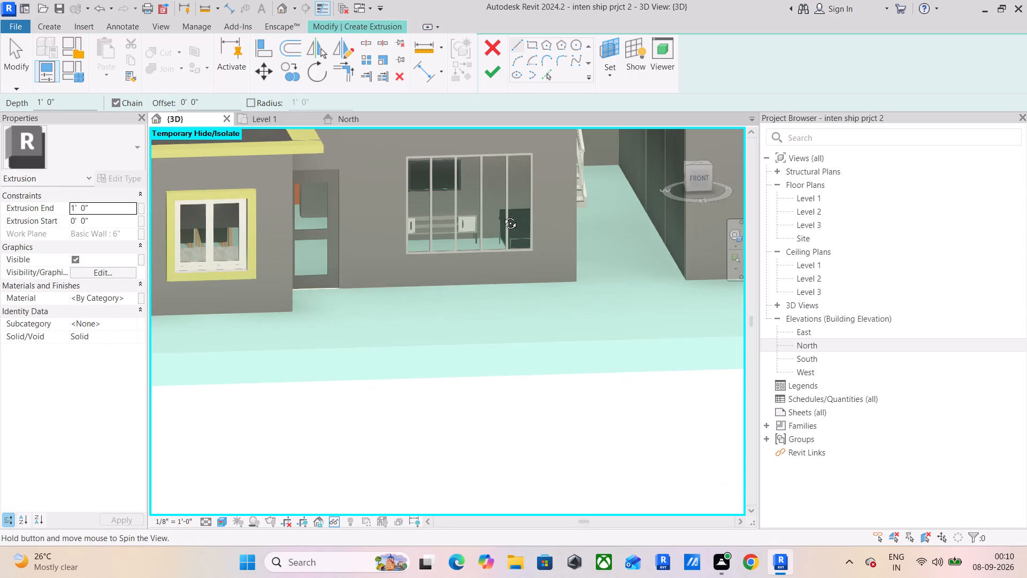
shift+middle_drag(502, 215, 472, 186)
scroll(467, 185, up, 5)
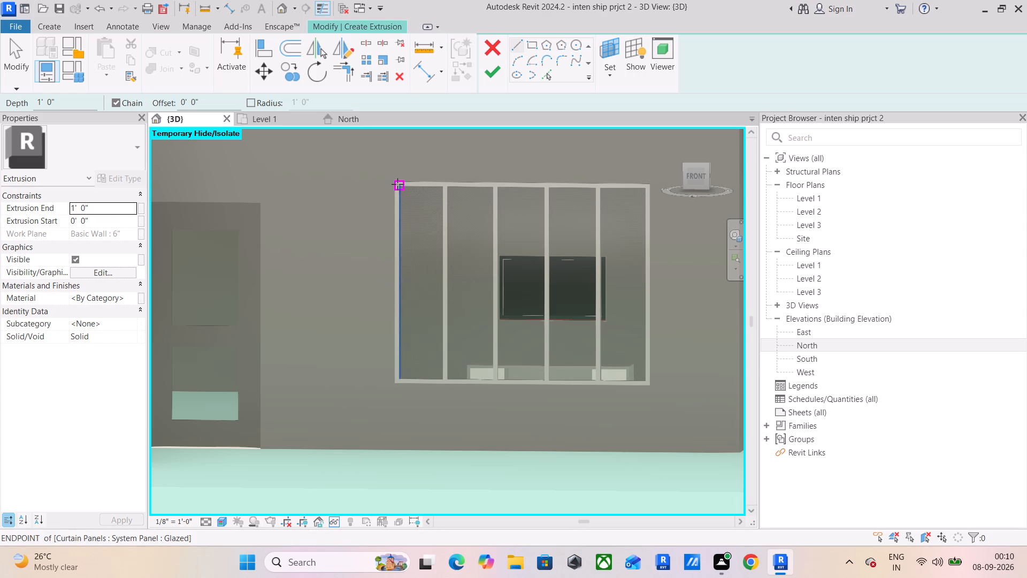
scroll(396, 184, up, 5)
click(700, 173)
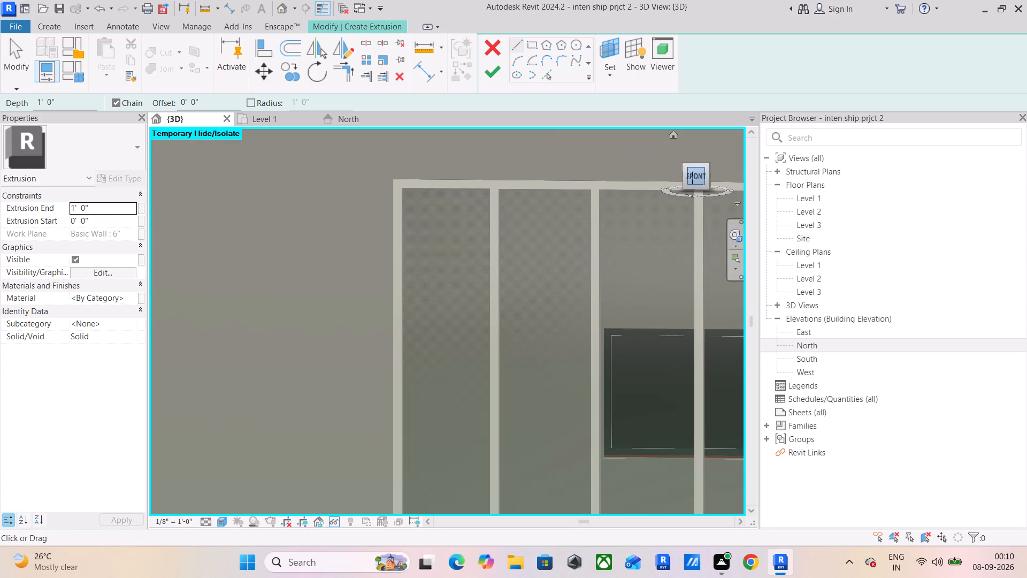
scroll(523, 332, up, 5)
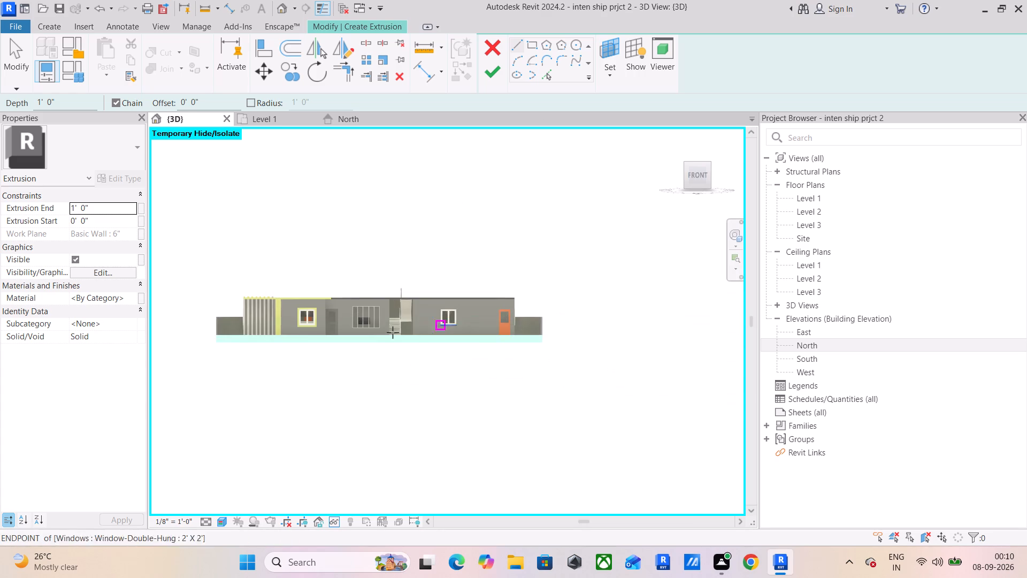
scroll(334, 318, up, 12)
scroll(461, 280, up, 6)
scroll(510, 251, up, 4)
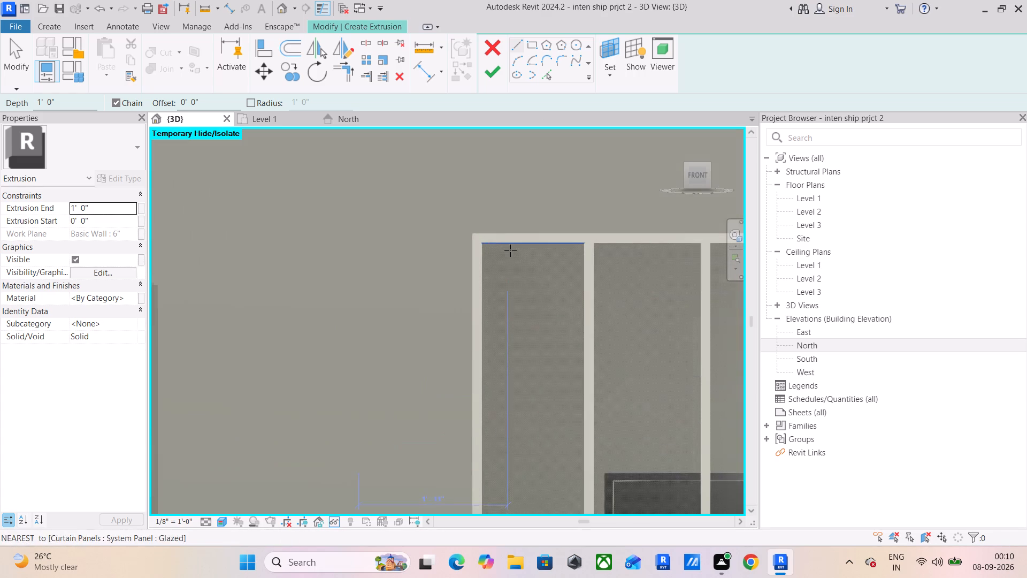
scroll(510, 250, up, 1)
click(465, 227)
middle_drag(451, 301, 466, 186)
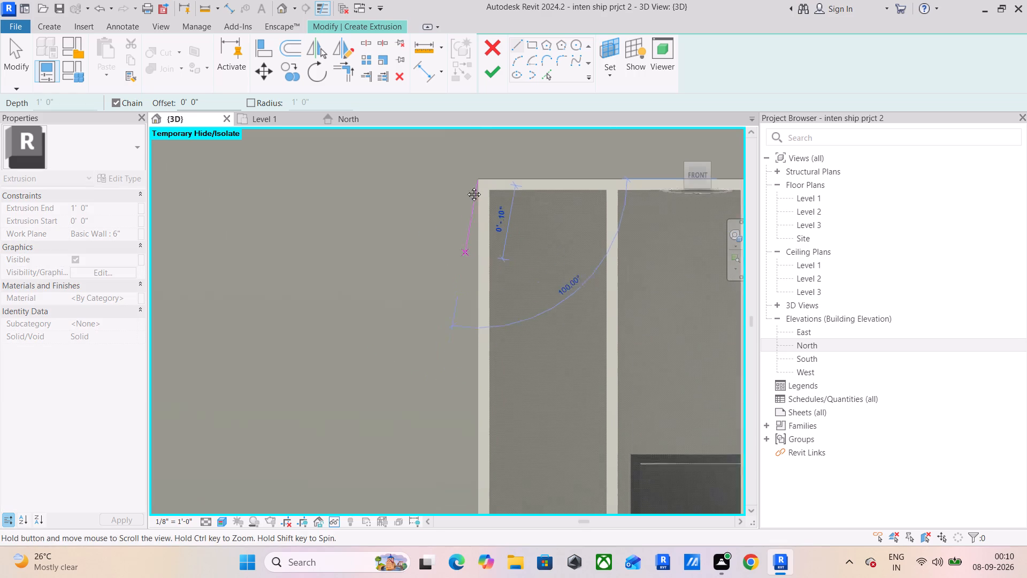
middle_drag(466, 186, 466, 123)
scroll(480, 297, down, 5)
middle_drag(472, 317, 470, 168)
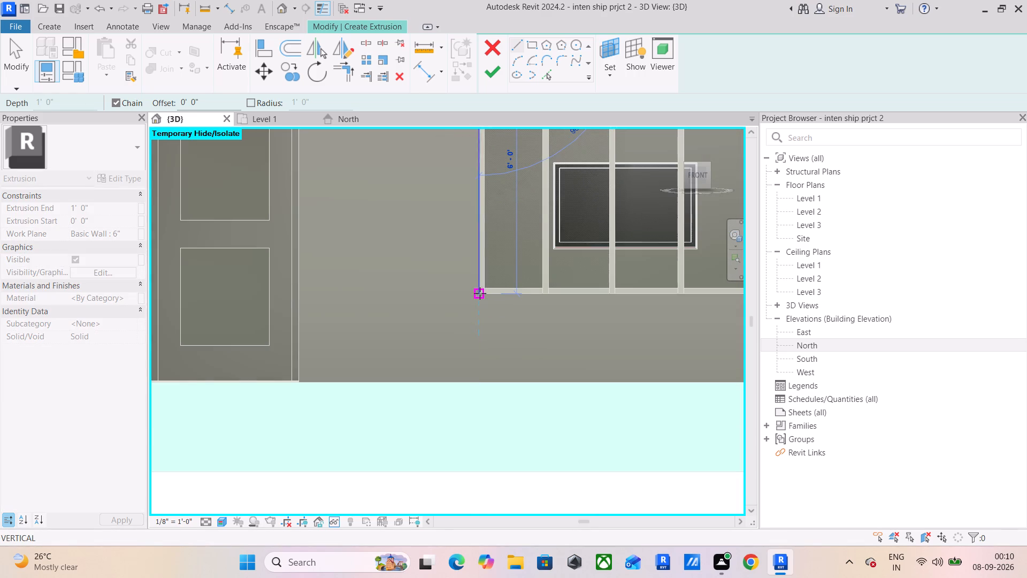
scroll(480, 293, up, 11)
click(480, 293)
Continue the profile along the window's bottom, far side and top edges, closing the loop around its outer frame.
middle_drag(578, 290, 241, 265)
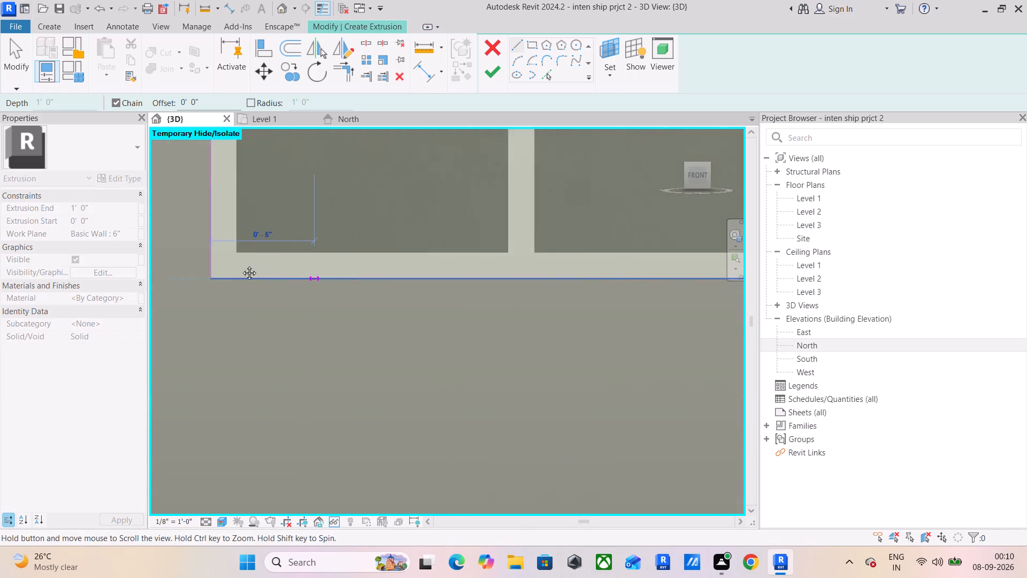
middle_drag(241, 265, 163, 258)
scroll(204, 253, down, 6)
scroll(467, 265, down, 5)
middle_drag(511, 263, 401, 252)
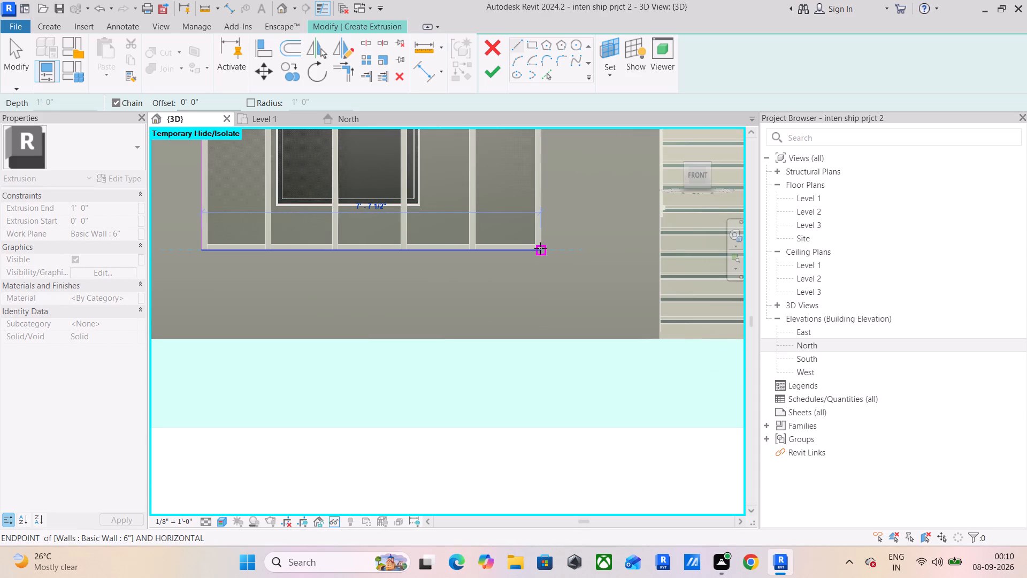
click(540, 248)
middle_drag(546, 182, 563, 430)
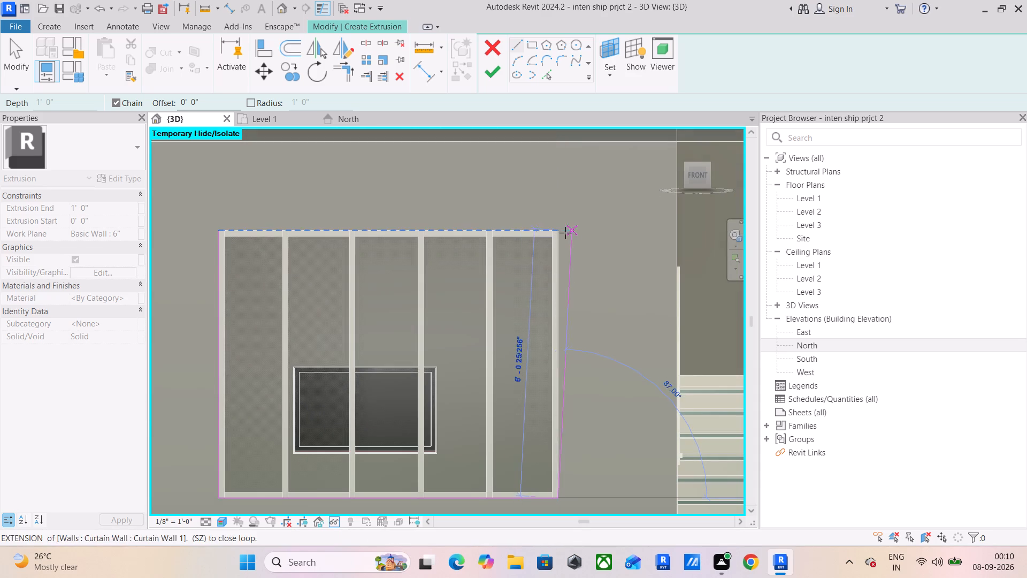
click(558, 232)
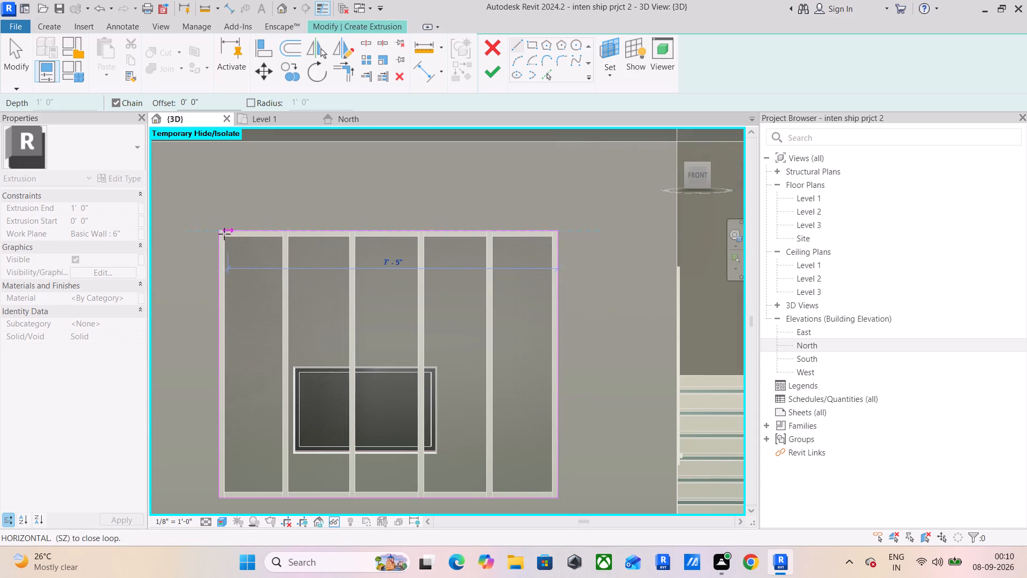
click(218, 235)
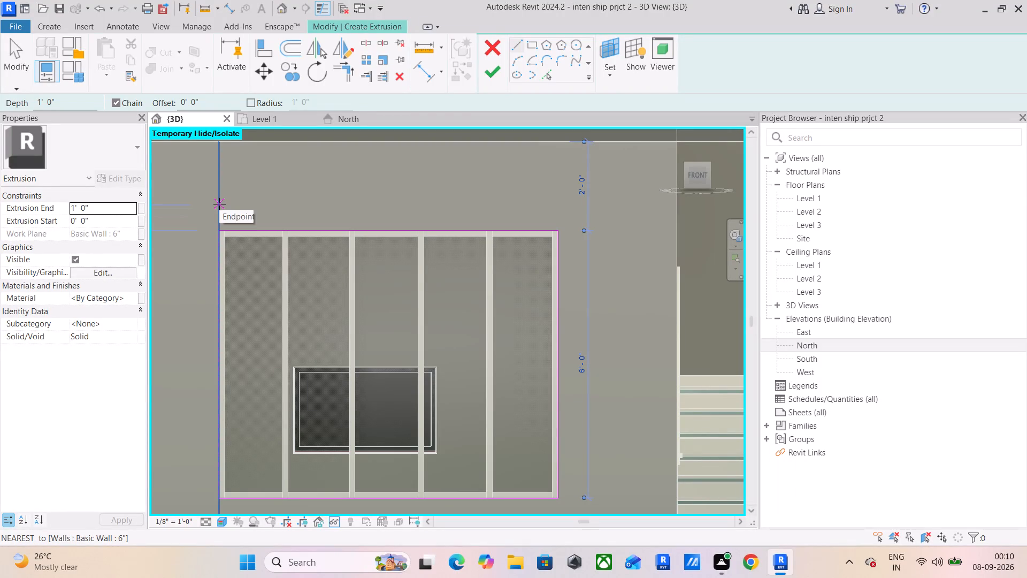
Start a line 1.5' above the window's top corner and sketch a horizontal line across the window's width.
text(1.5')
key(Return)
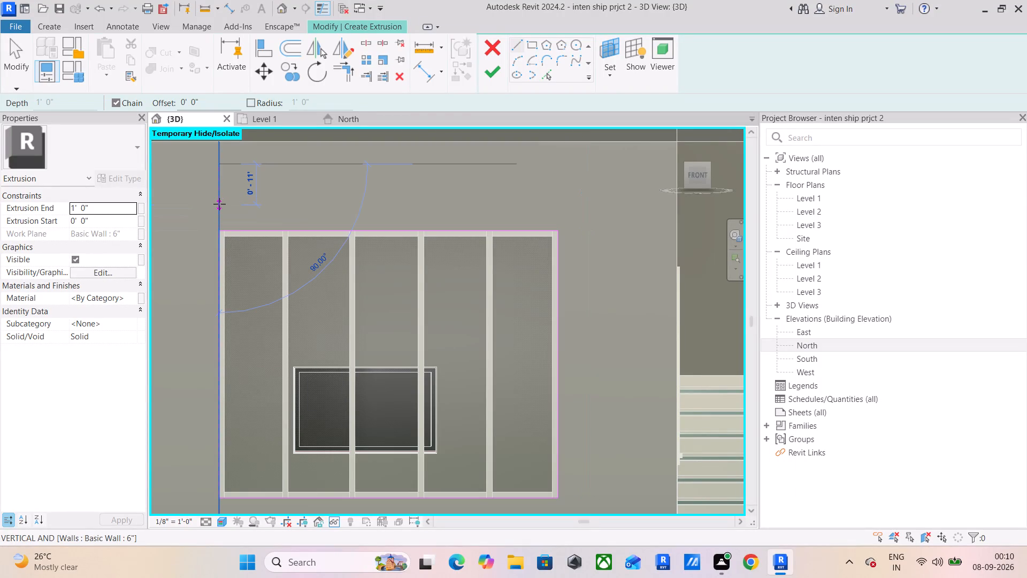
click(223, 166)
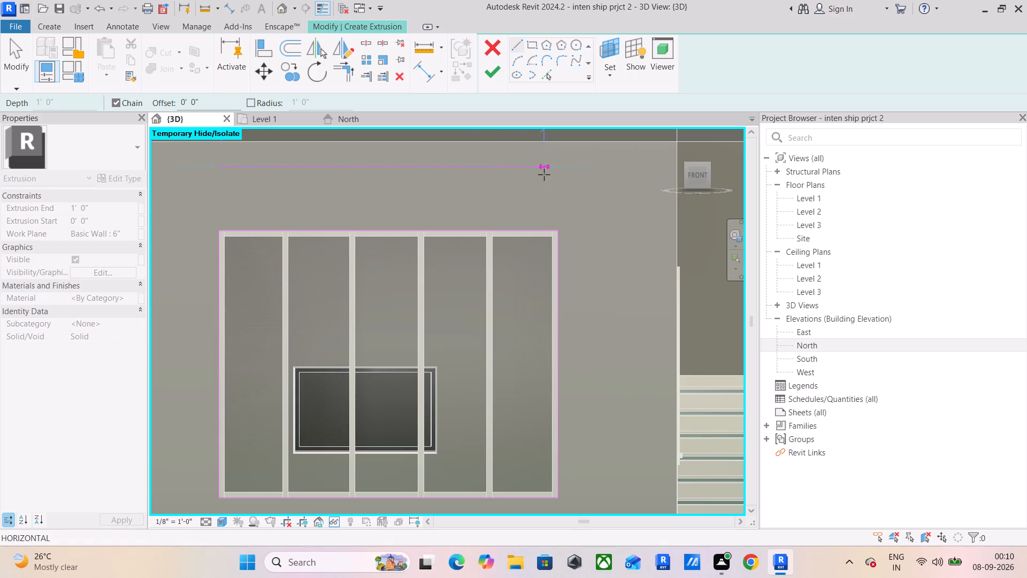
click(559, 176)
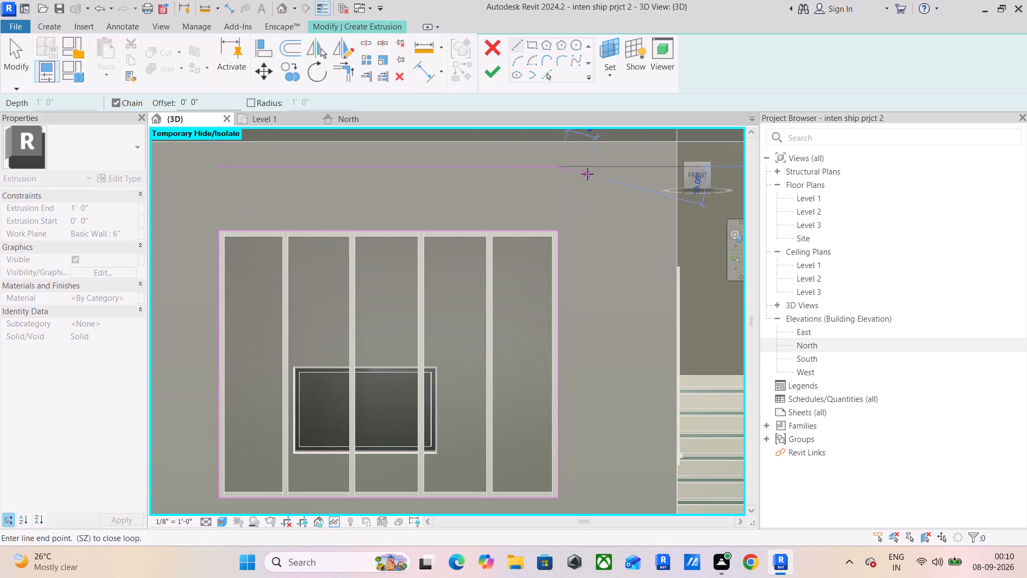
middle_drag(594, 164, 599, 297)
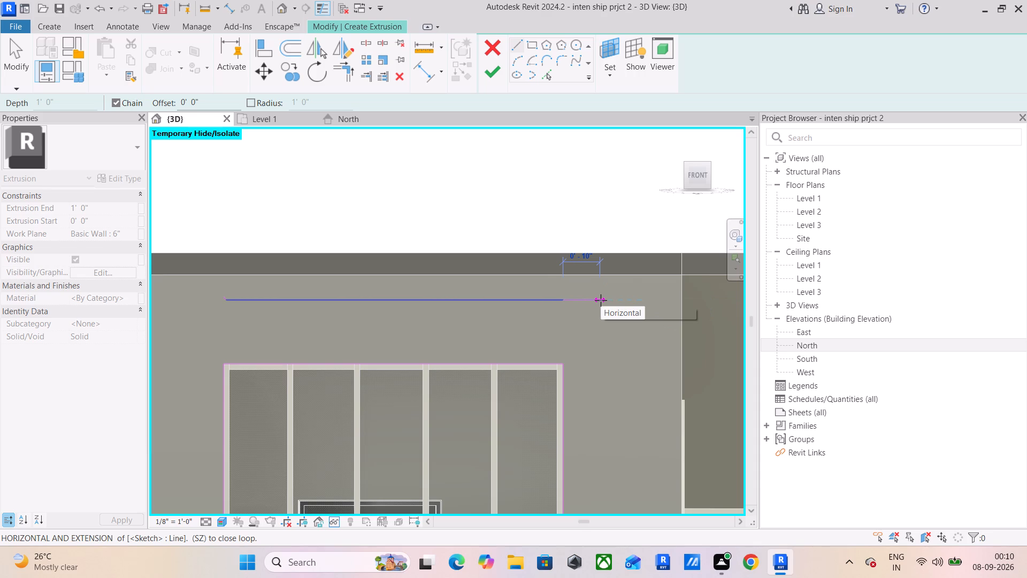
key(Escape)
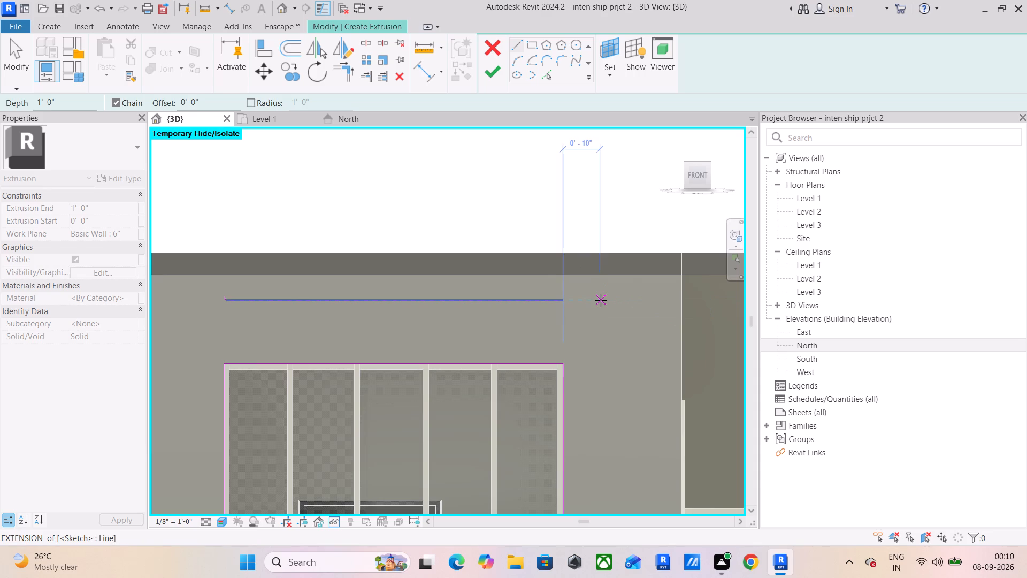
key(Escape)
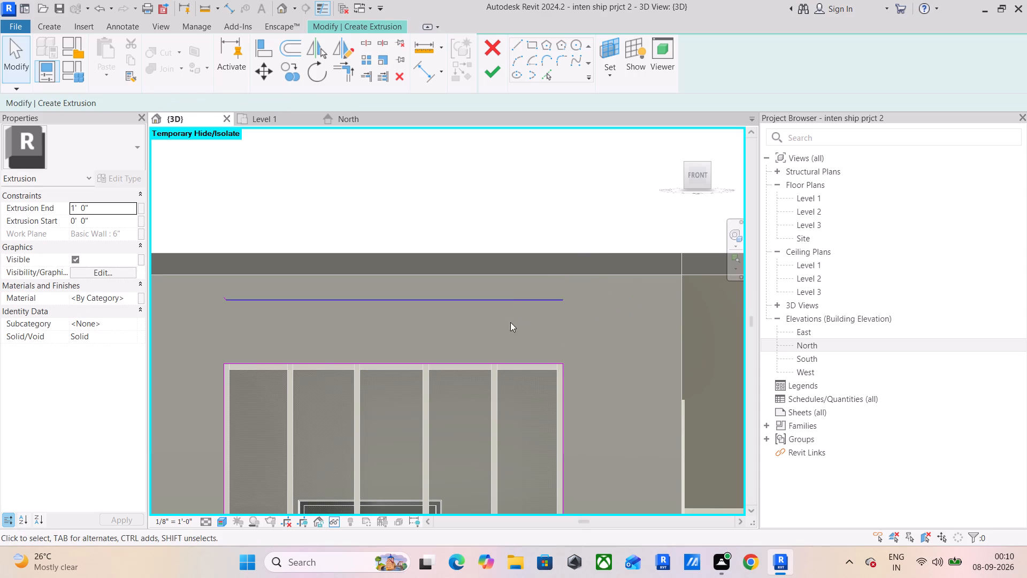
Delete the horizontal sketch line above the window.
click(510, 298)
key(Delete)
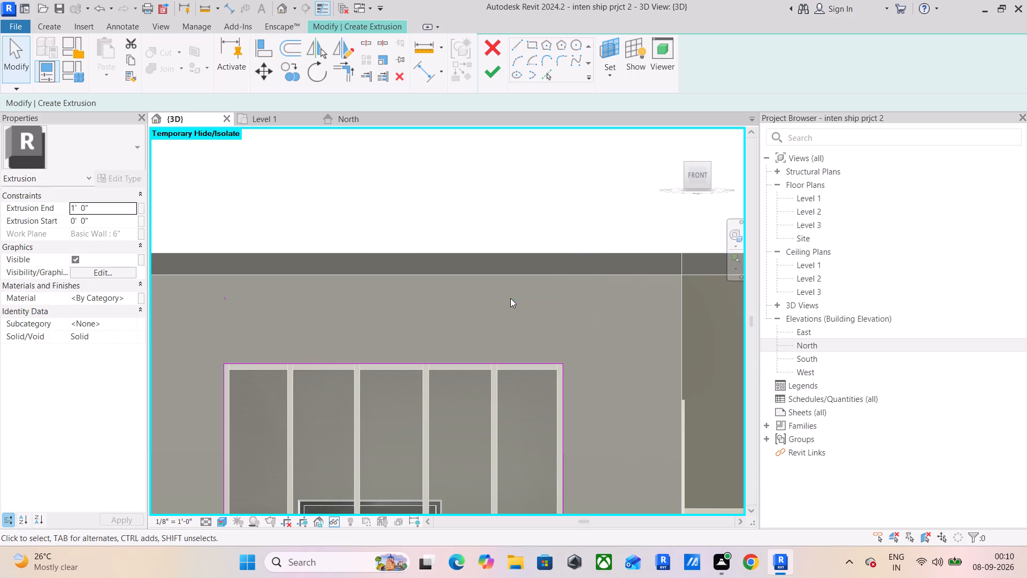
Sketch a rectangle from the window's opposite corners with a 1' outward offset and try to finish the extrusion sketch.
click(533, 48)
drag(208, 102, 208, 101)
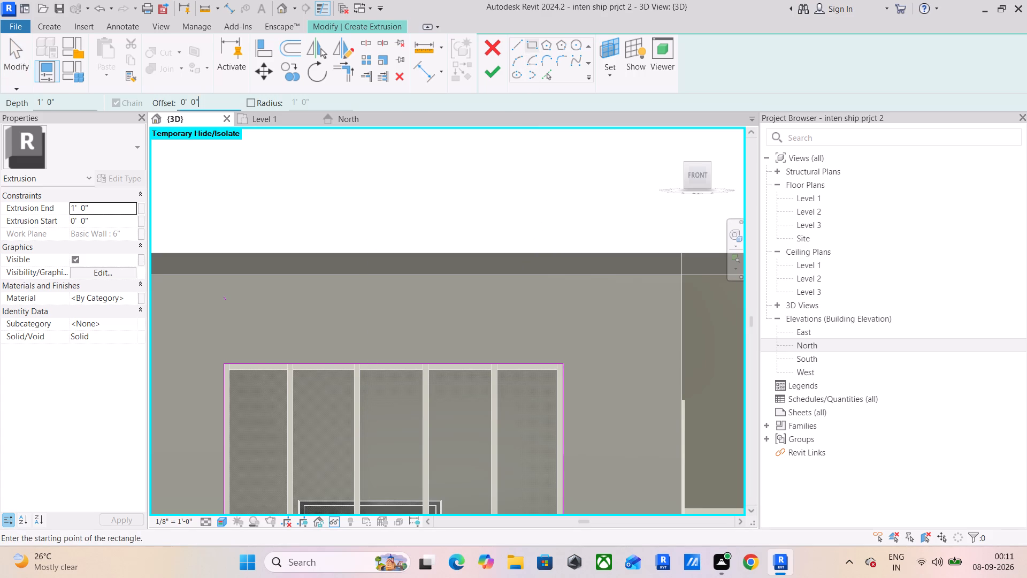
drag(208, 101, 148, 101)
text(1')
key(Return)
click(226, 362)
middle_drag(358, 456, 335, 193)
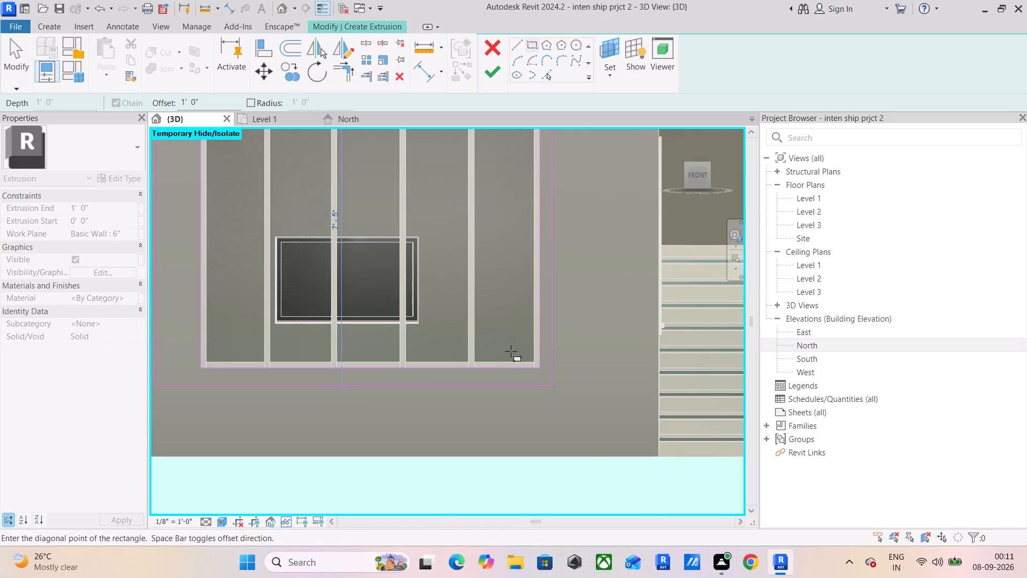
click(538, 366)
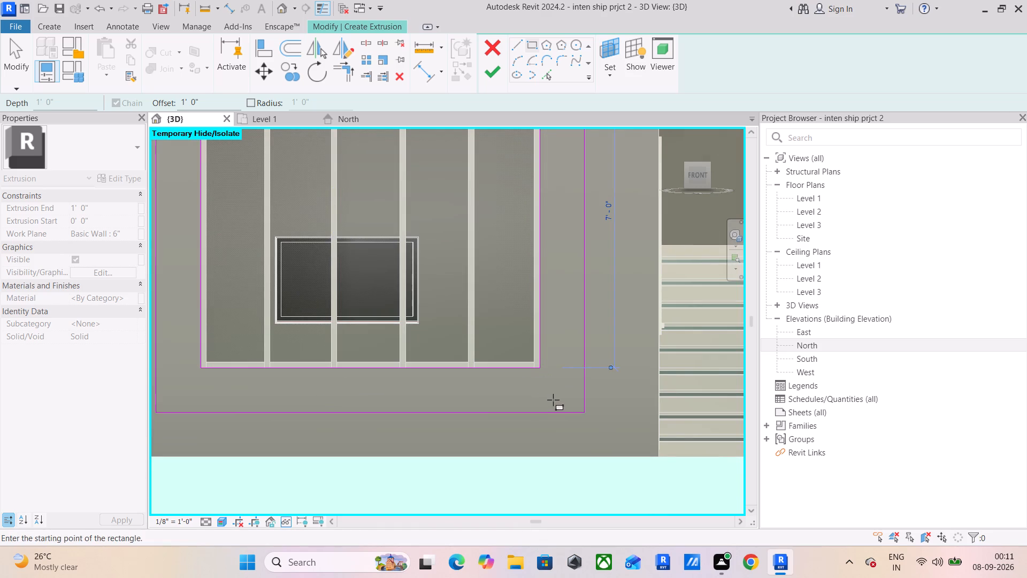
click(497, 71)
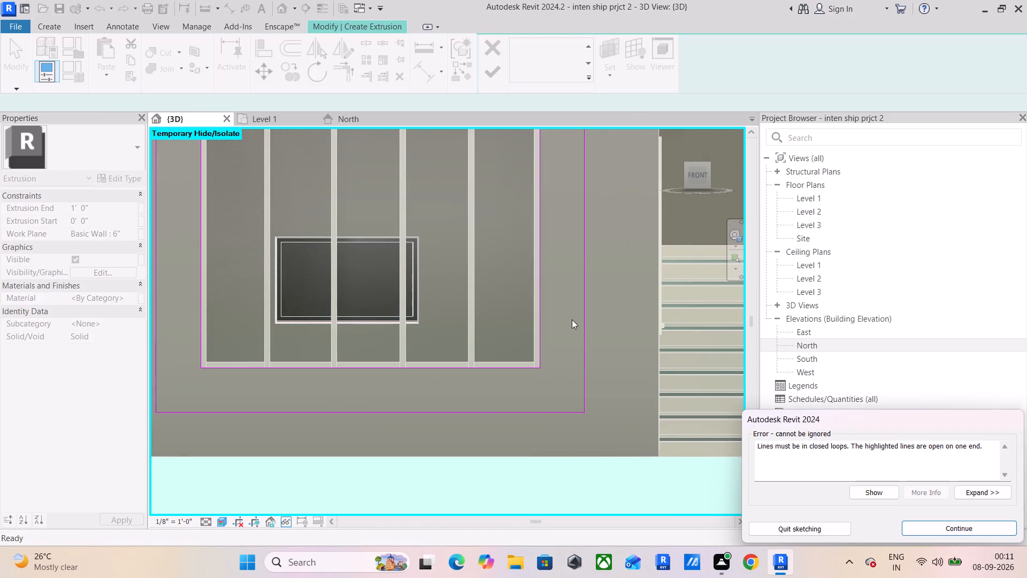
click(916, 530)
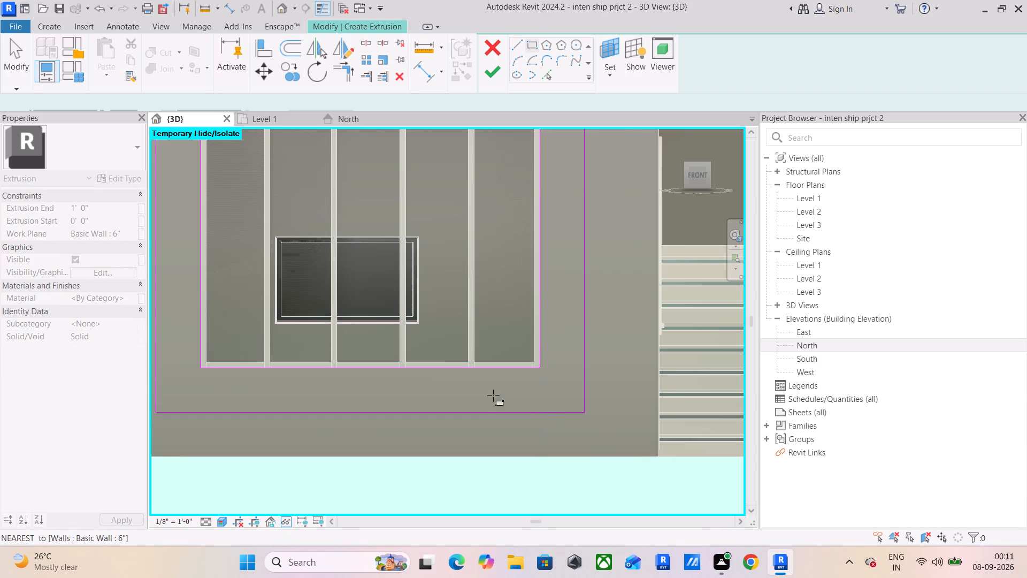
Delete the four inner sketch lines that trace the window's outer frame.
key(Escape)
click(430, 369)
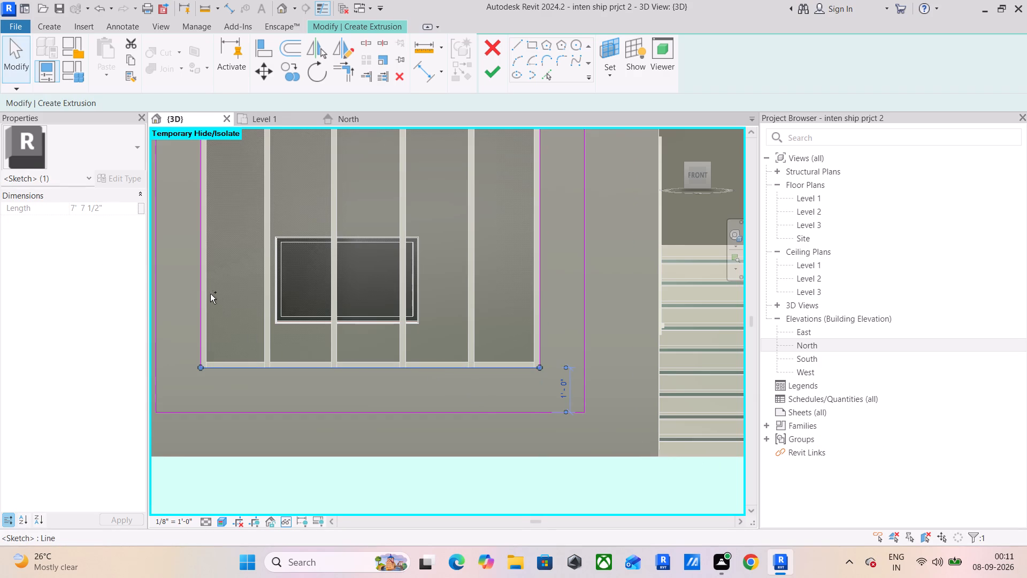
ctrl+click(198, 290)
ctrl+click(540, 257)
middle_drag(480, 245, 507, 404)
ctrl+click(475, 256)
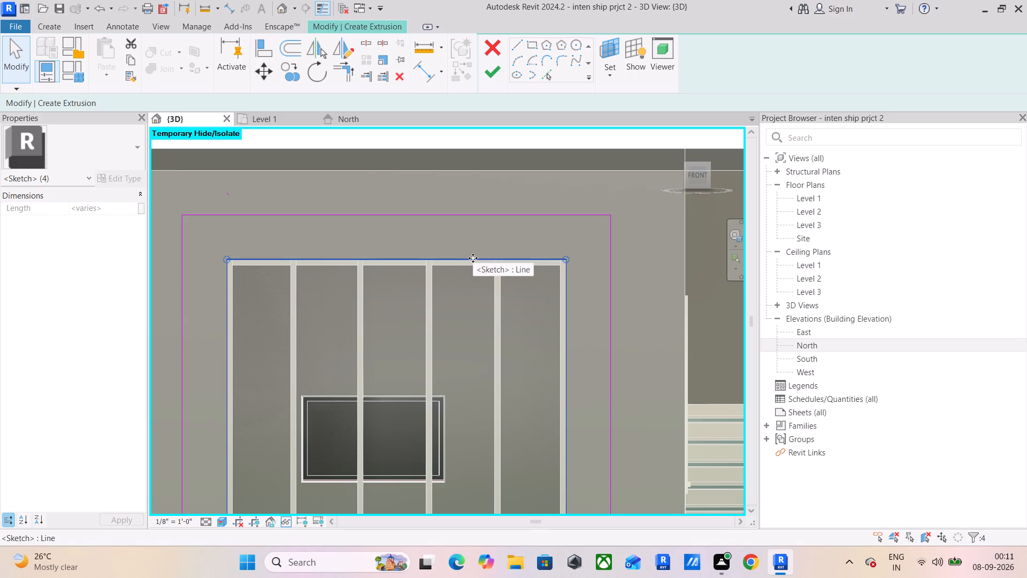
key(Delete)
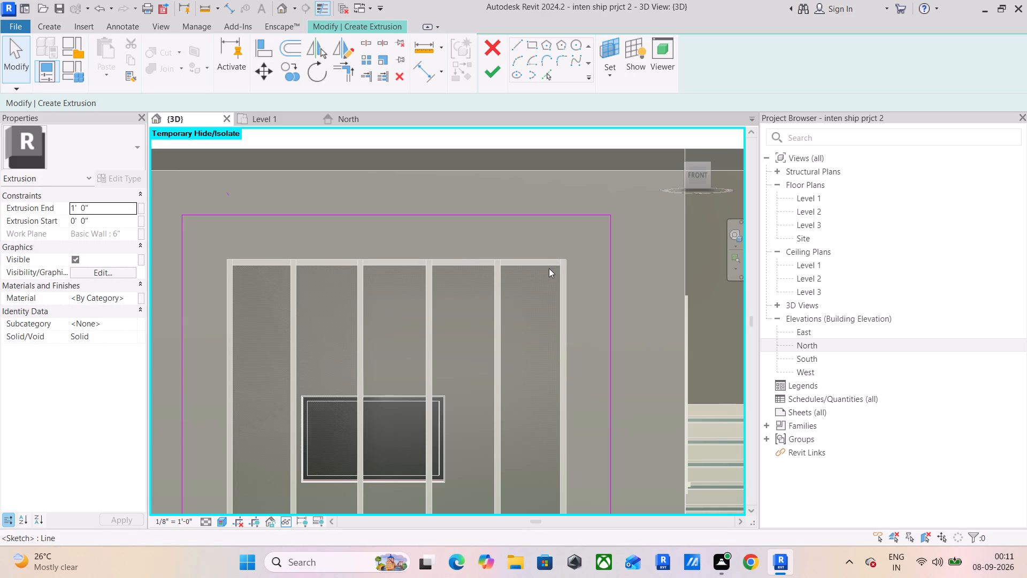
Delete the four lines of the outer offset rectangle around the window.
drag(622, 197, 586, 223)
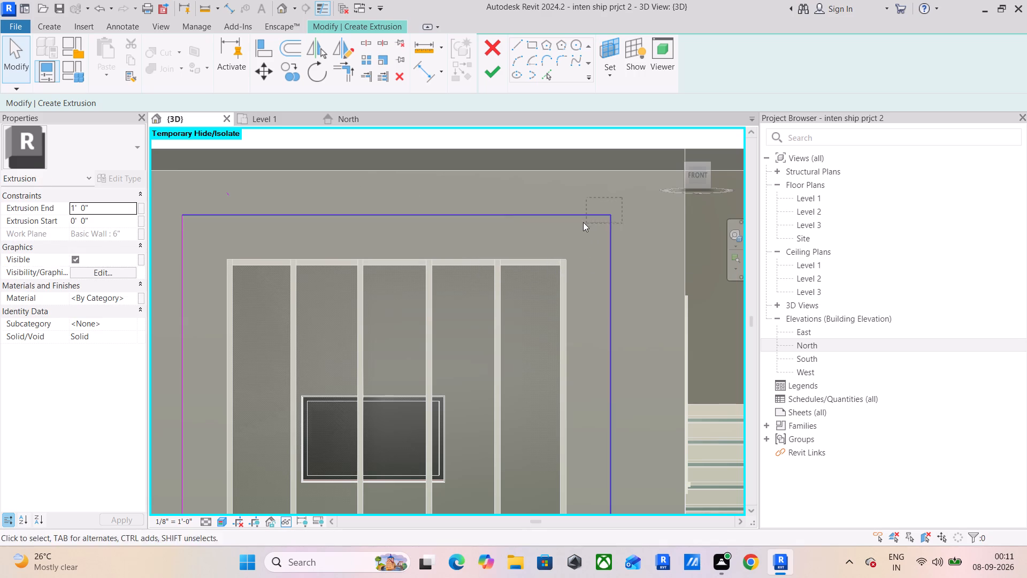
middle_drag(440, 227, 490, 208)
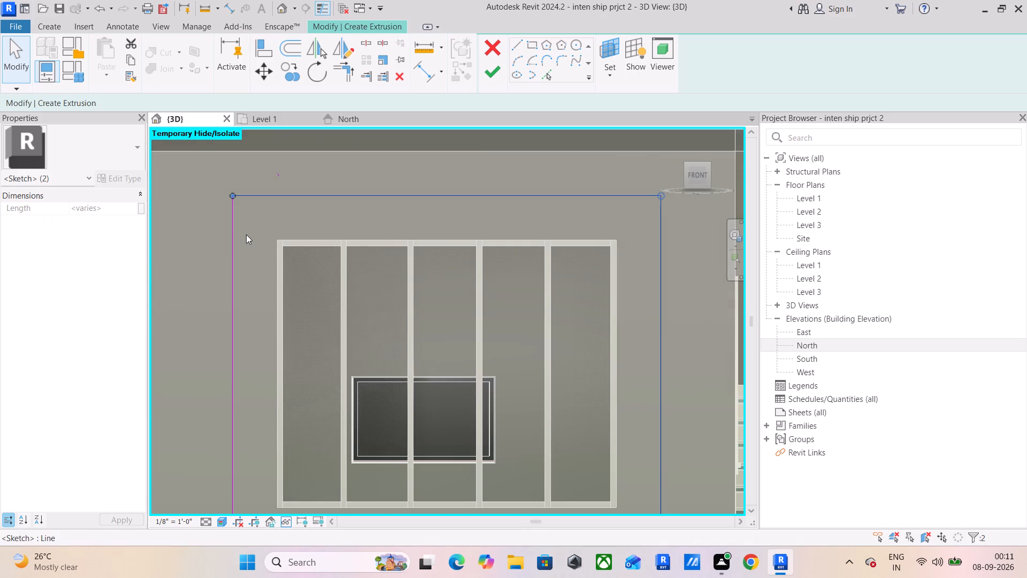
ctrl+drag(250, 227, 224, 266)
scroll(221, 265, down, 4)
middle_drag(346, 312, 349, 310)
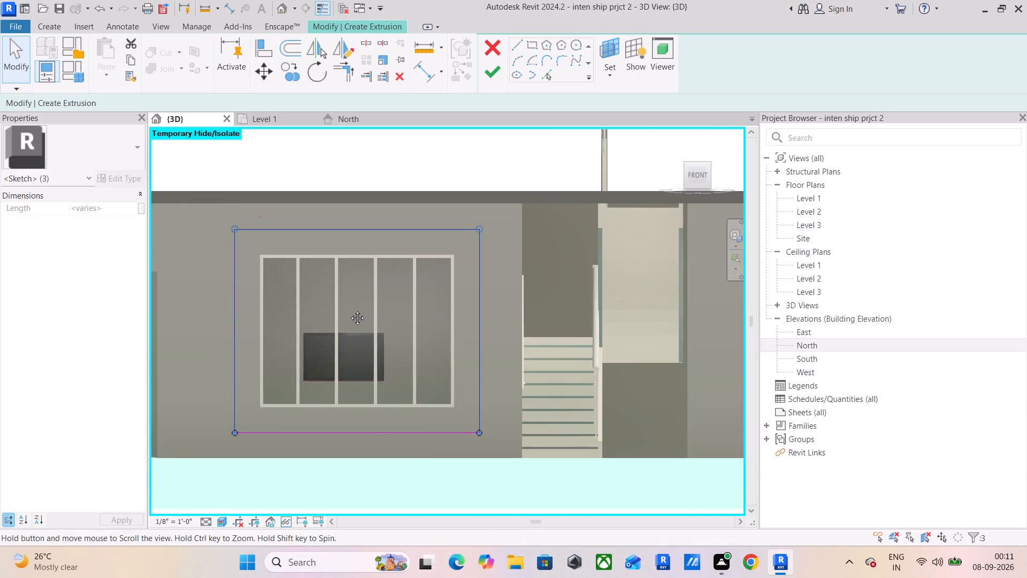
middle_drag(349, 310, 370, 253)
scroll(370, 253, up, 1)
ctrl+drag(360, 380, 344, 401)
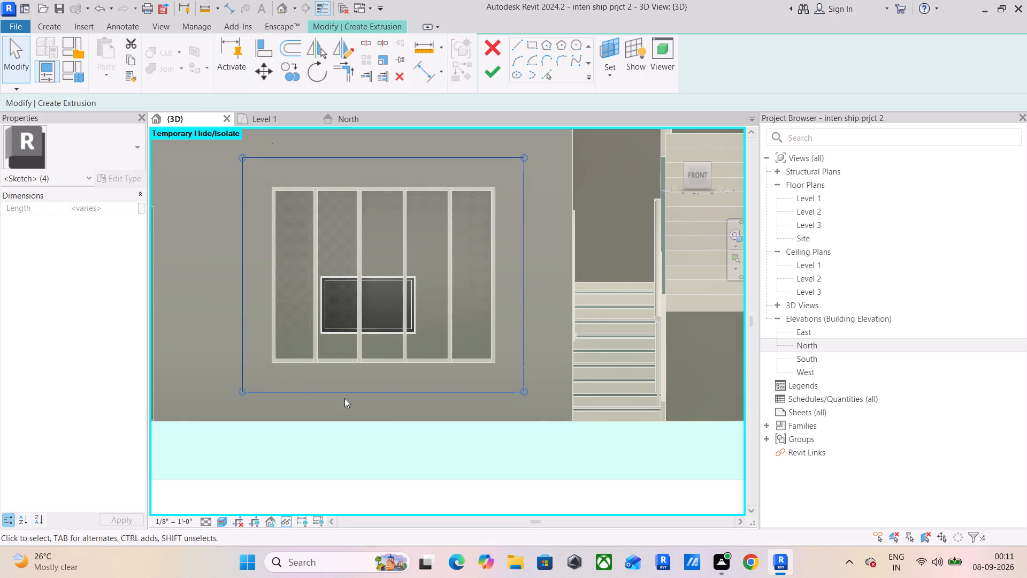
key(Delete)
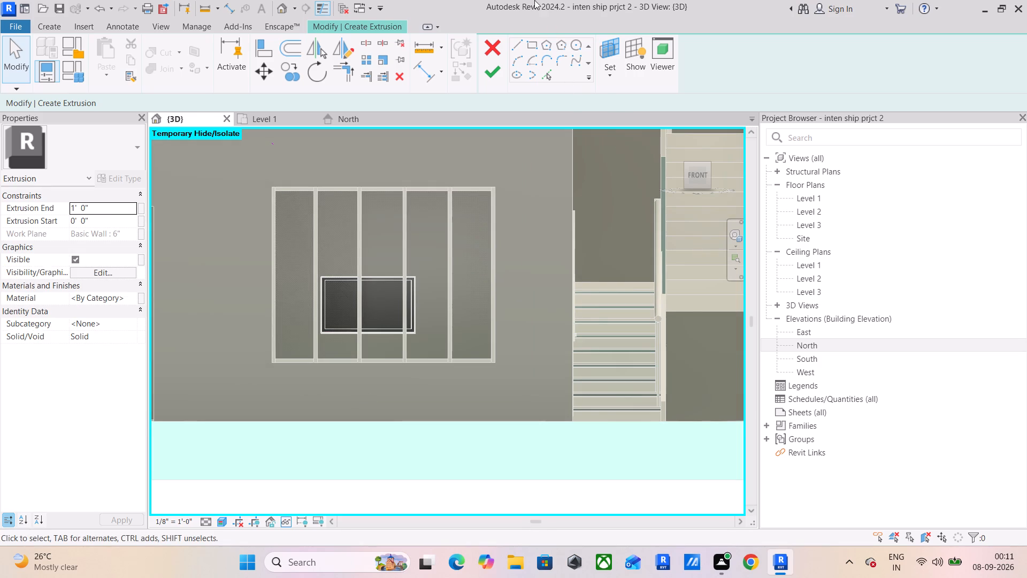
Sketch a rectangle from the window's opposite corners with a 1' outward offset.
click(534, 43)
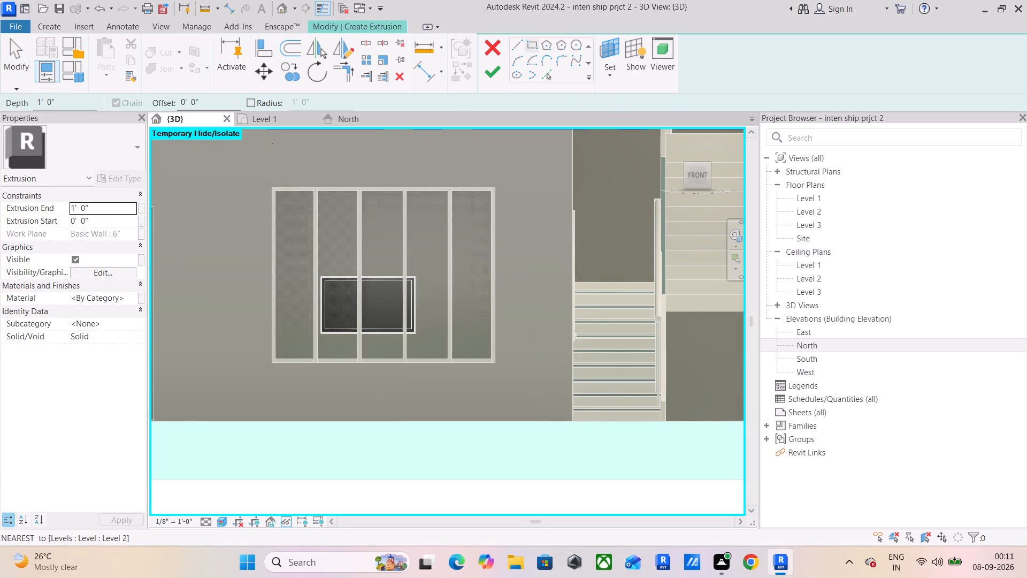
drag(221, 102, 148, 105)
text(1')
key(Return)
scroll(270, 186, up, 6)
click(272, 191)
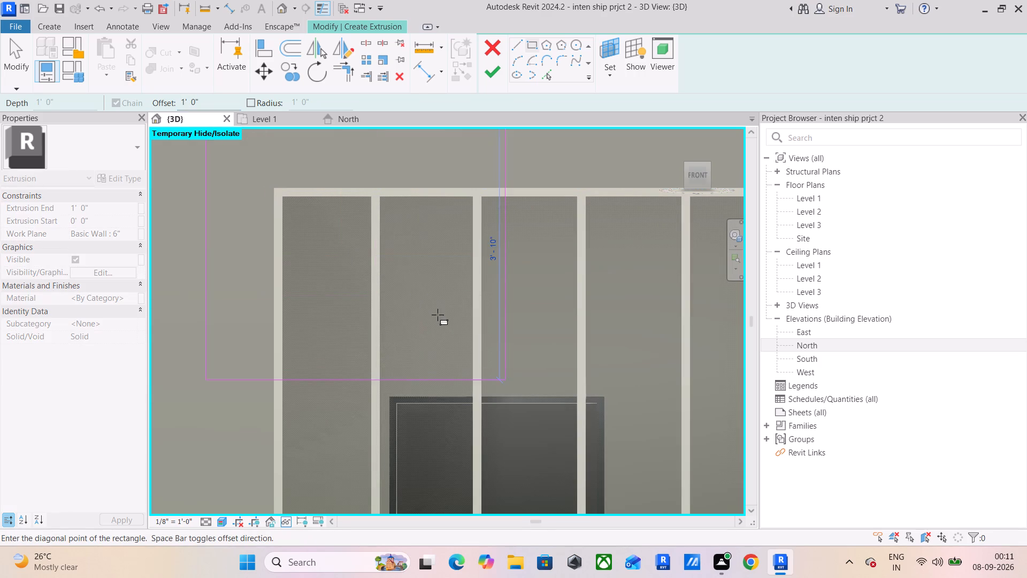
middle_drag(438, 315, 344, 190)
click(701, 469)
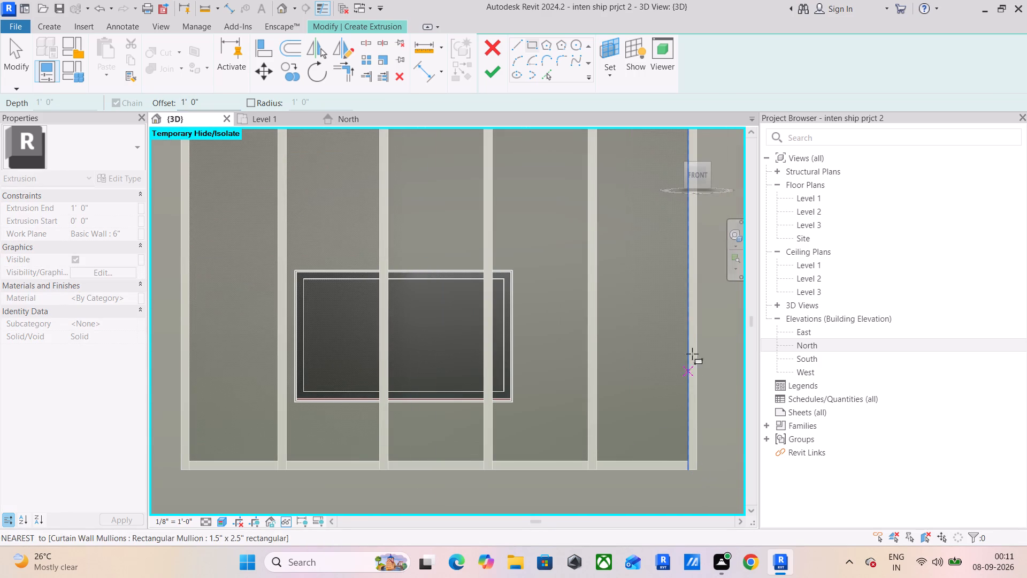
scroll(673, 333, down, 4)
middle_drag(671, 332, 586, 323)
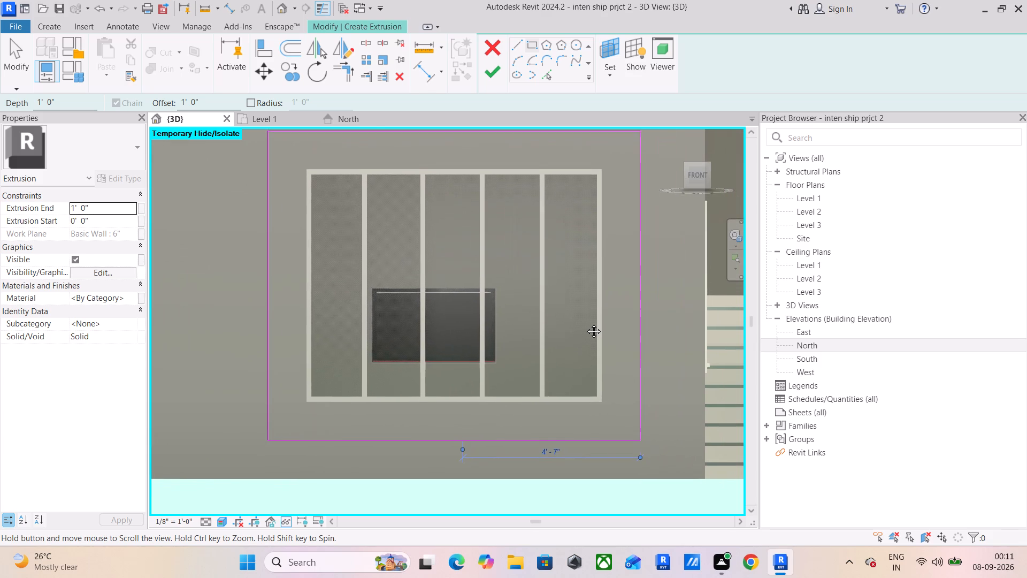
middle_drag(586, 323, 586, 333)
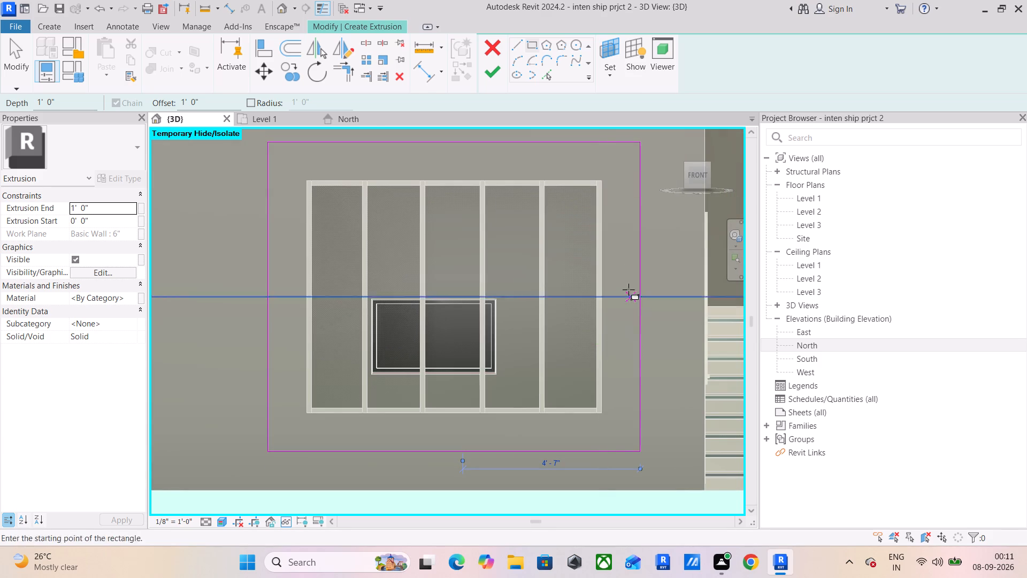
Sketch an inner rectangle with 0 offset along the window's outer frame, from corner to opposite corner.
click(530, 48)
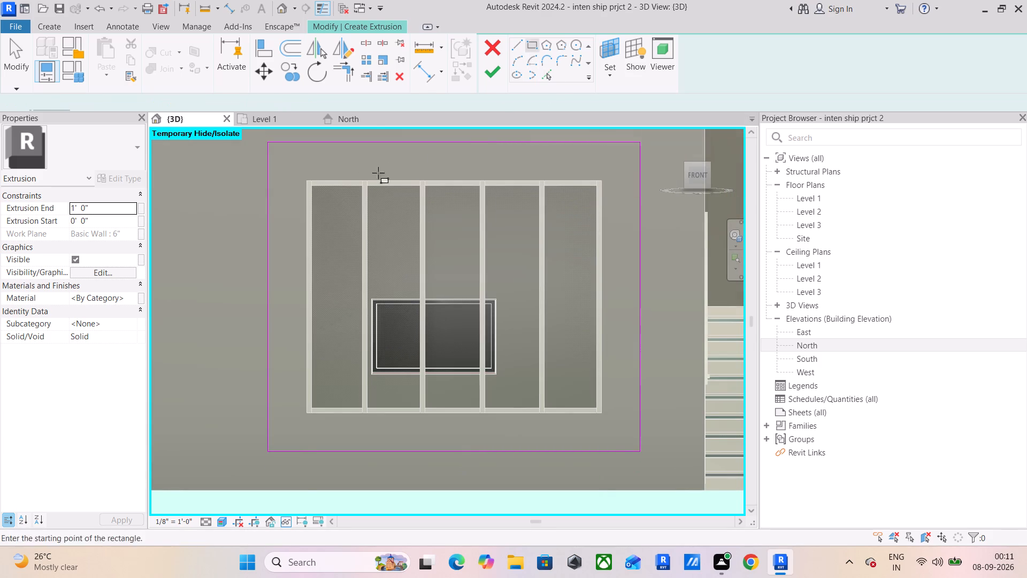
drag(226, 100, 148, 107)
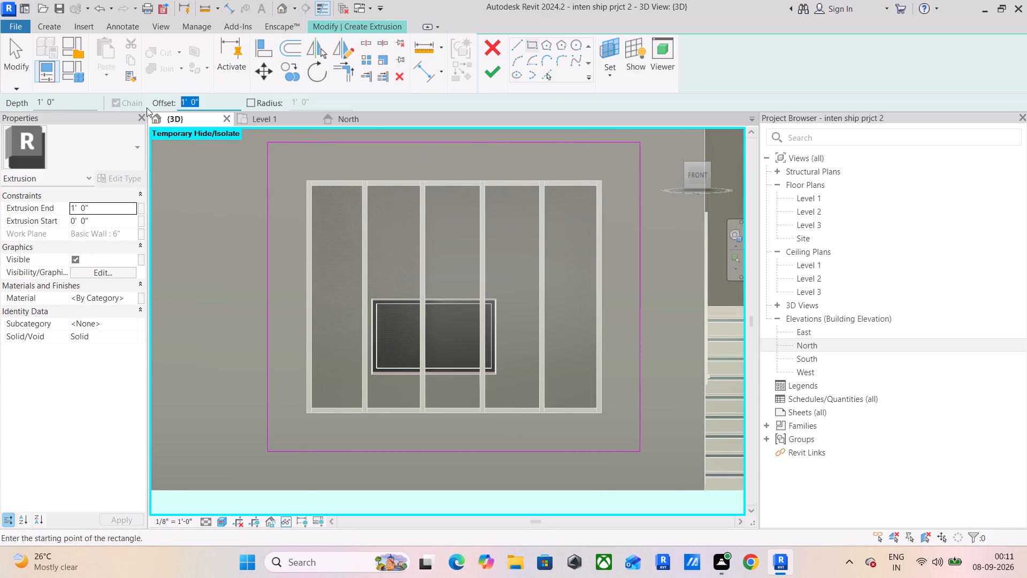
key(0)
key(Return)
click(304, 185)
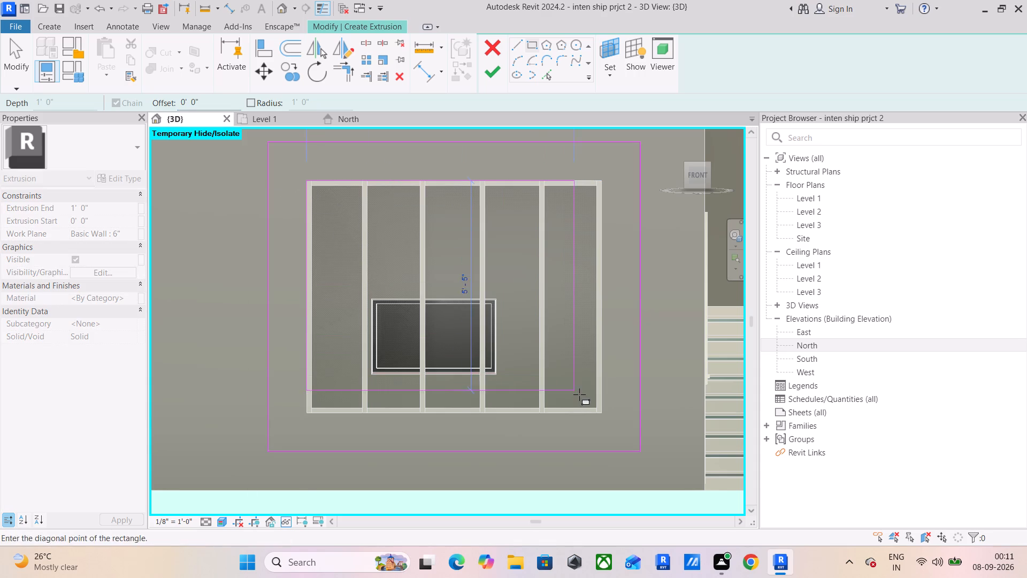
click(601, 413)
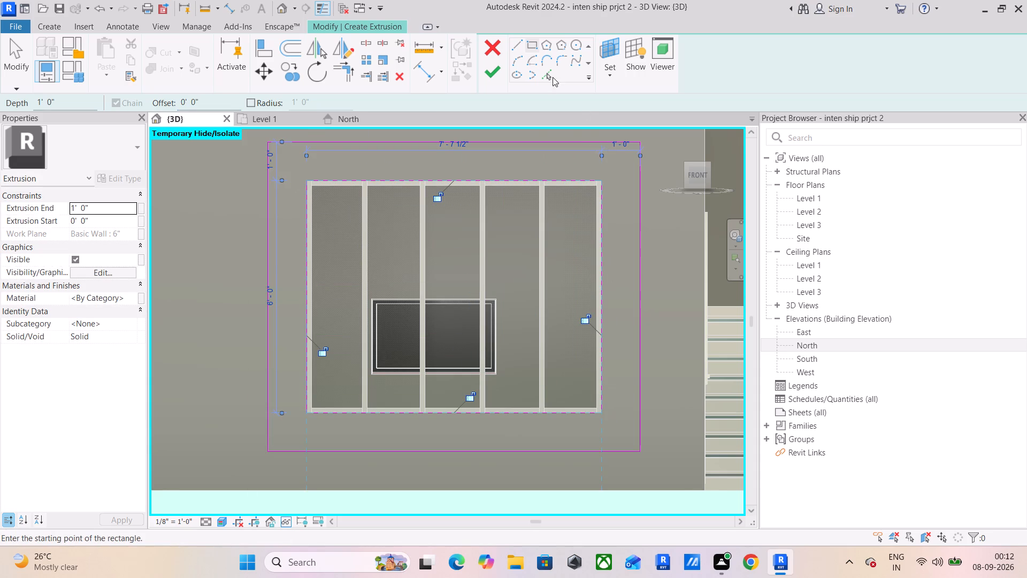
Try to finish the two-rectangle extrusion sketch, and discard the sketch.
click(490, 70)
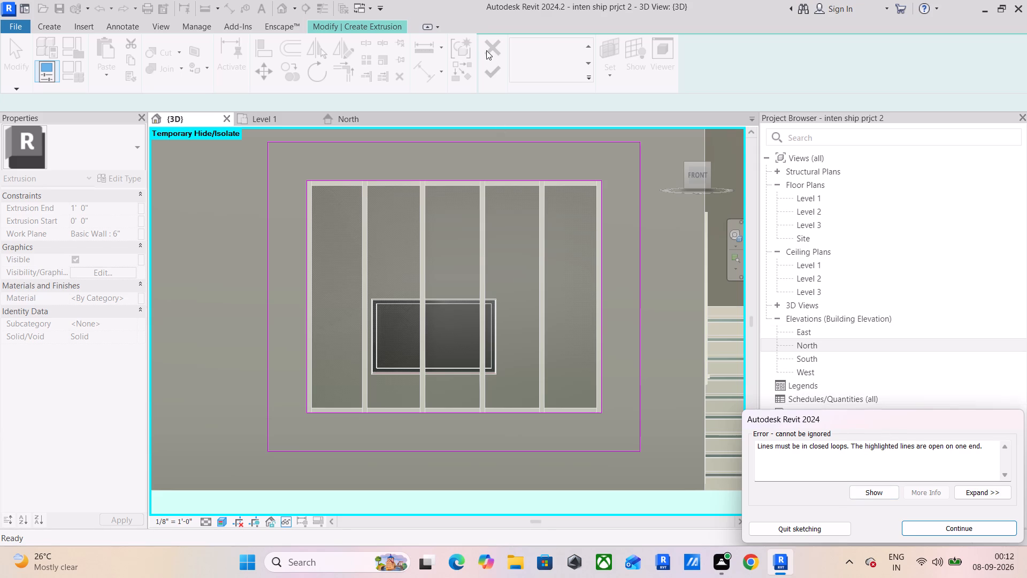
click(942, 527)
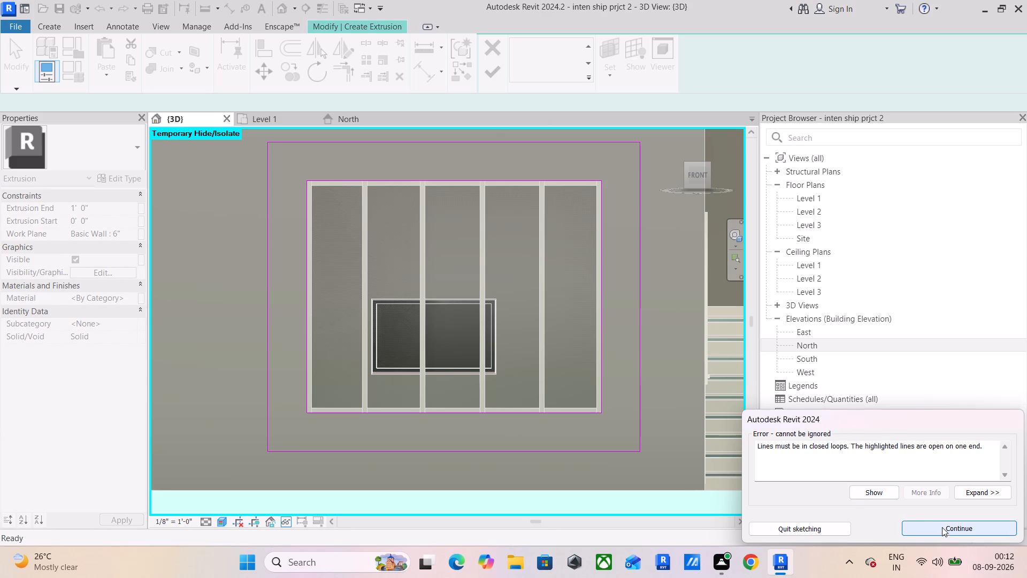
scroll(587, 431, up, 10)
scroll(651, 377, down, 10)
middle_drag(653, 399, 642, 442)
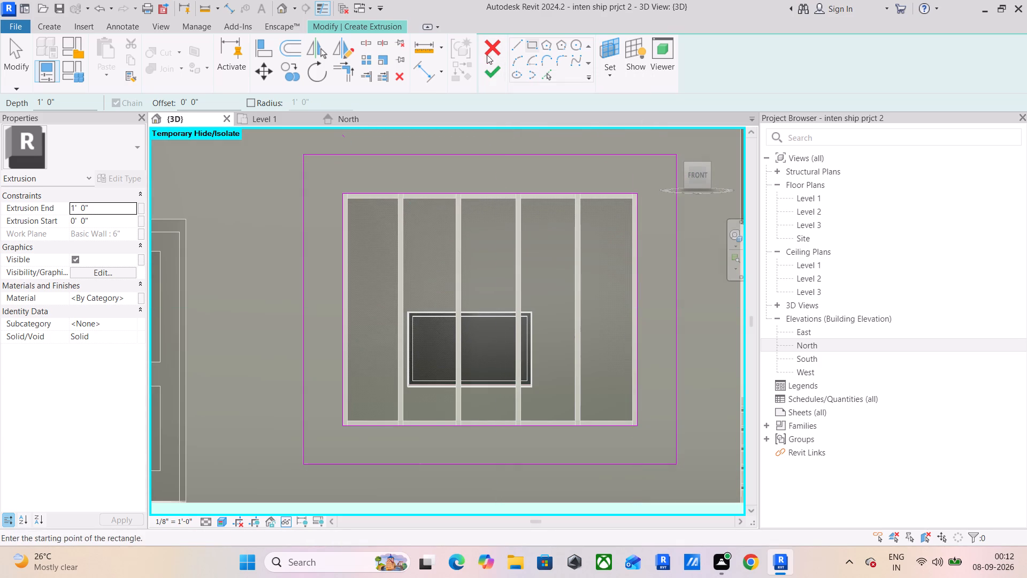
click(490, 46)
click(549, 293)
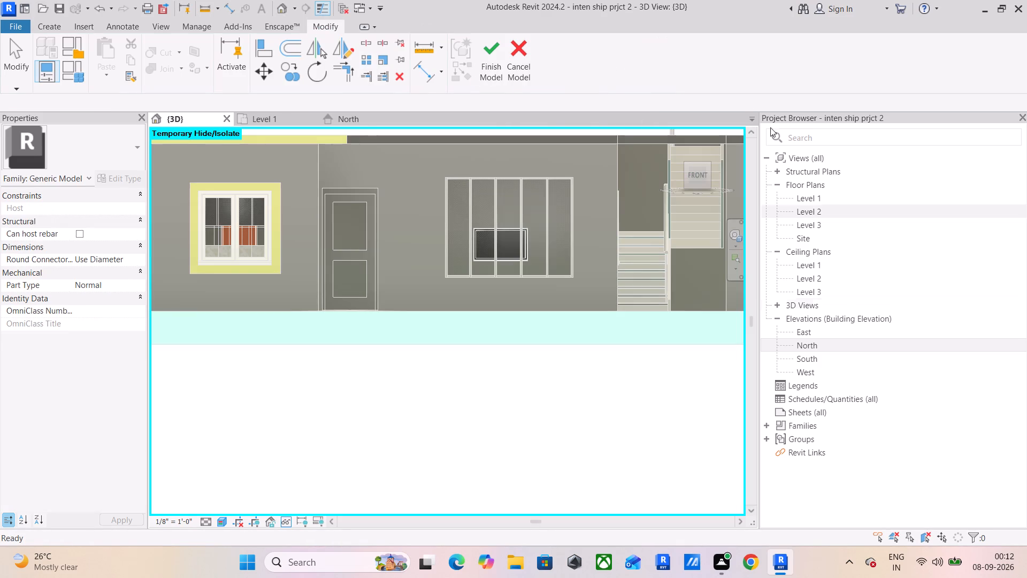
Start a new extrusion and pick the front wall face containing the door and multi-pane window as its work plane.
click(38, 29)
click(98, 56)
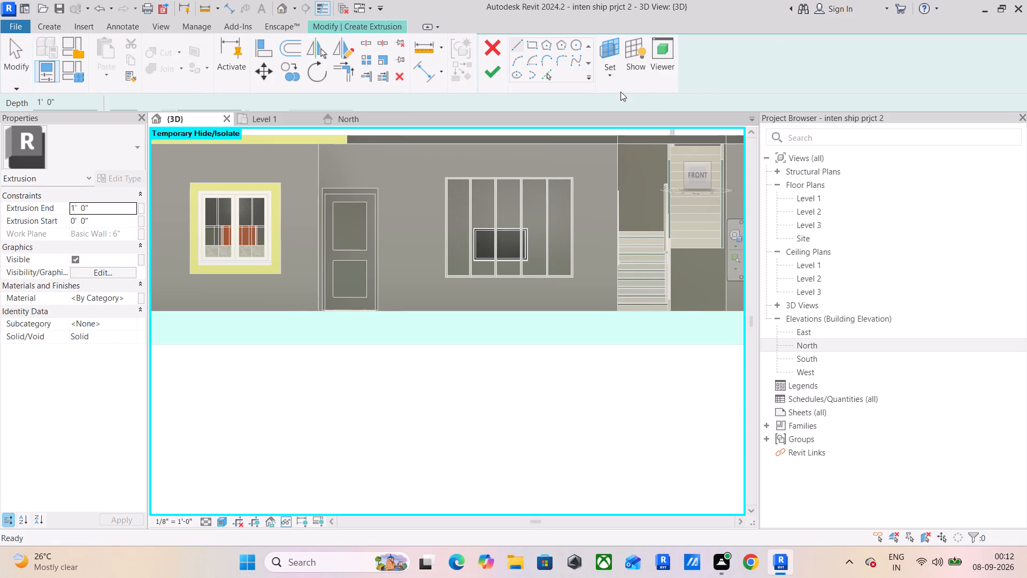
click(608, 71)
scroll(436, 187, up, 4)
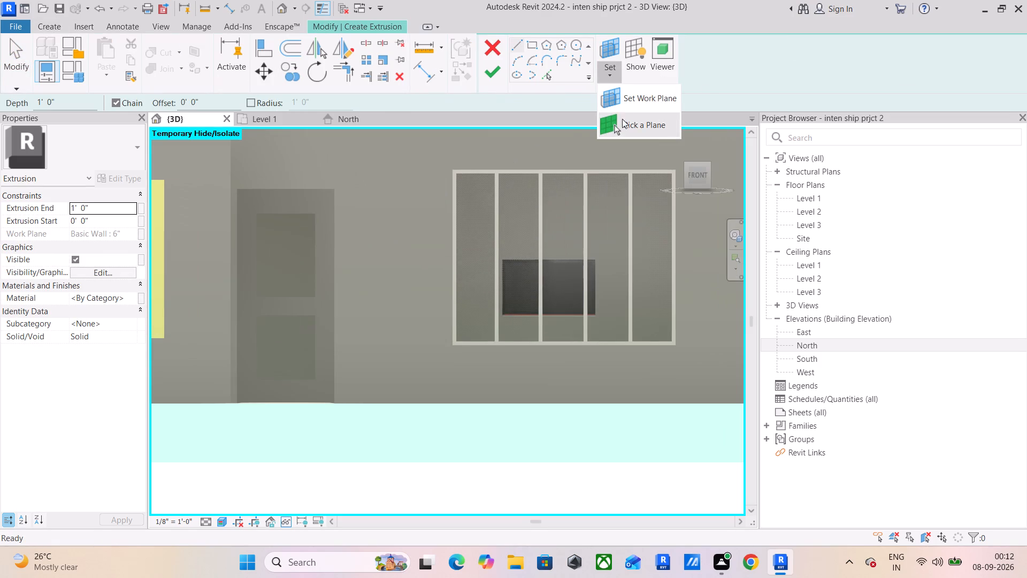
click(636, 152)
click(600, 67)
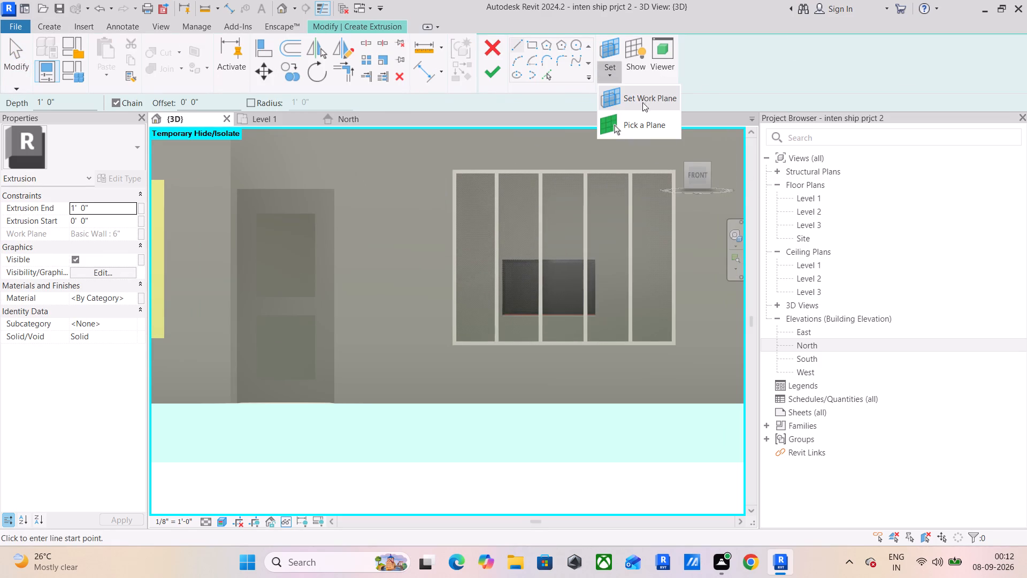
click(642, 127)
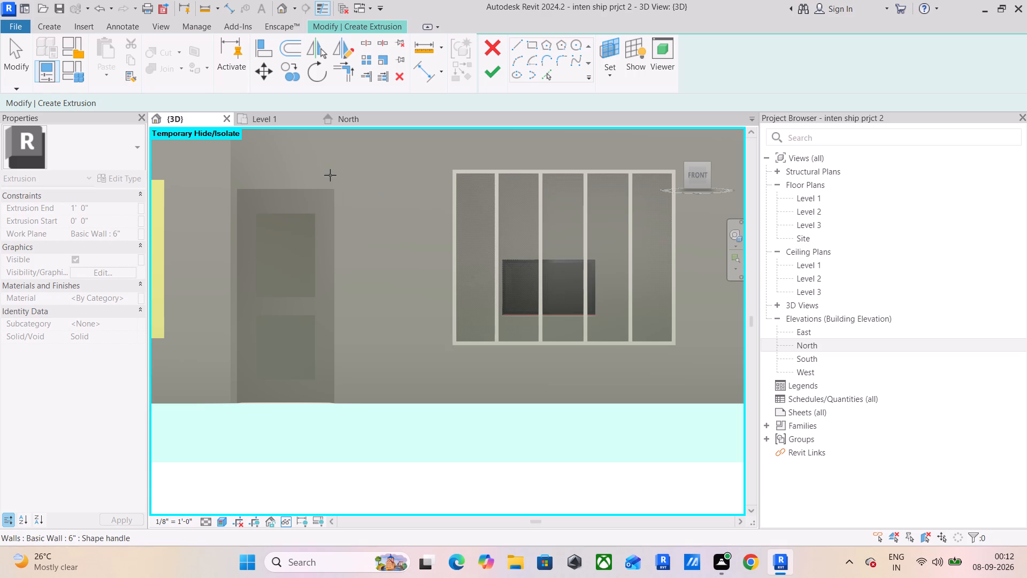
scroll(476, 196, down, 4)
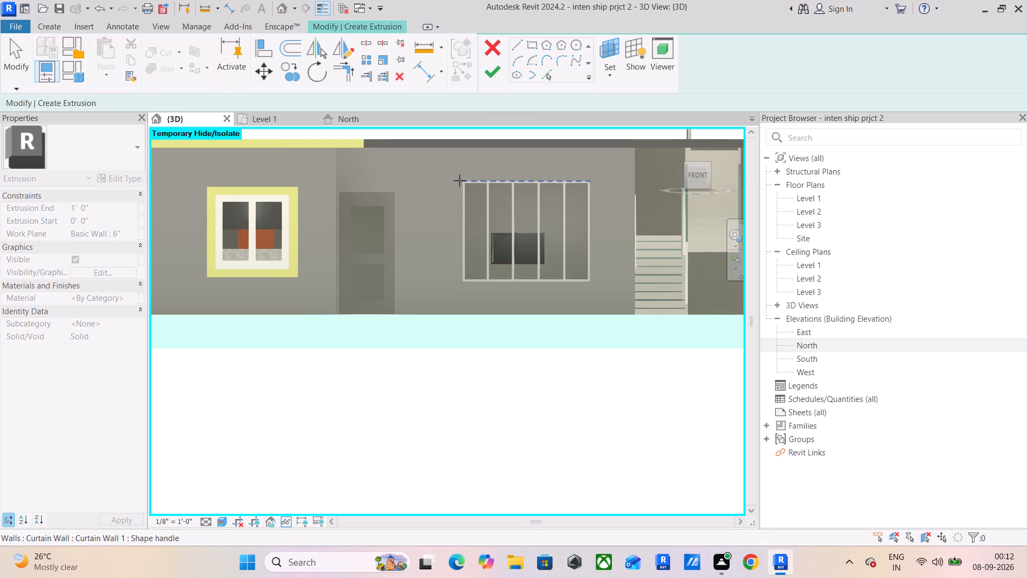
shift+middle_drag(462, 177, 410, 231)
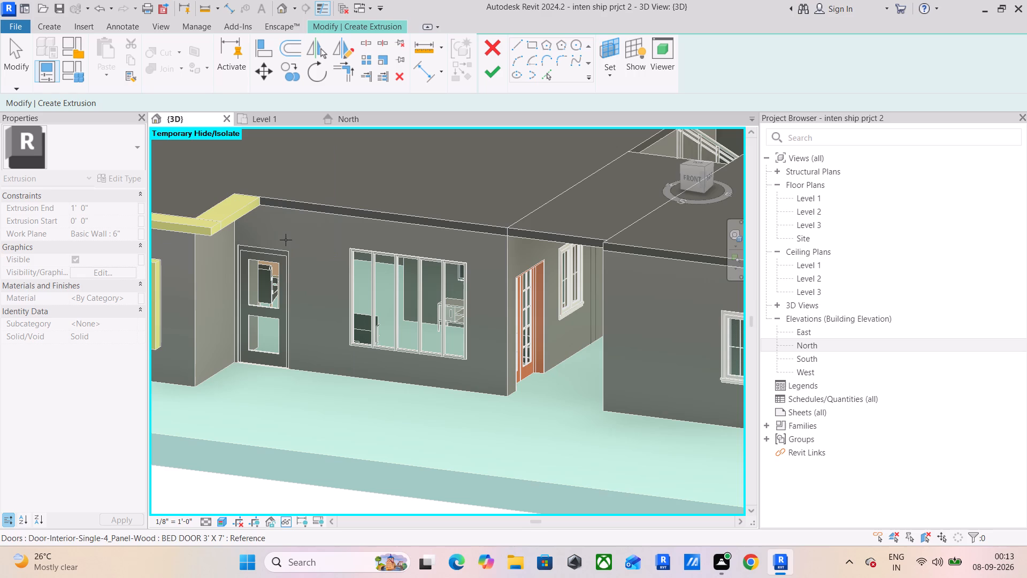
click(294, 252)
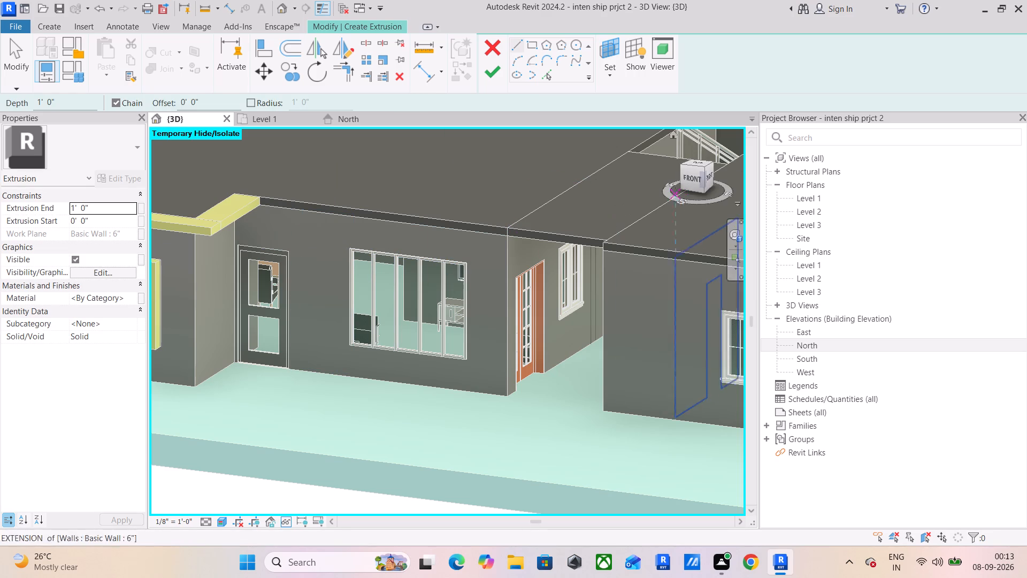
In the front view, sketch a 1' vertical line upward from the multi-pane window's upper-left corner.
click(694, 180)
scroll(534, 231, up, 5)
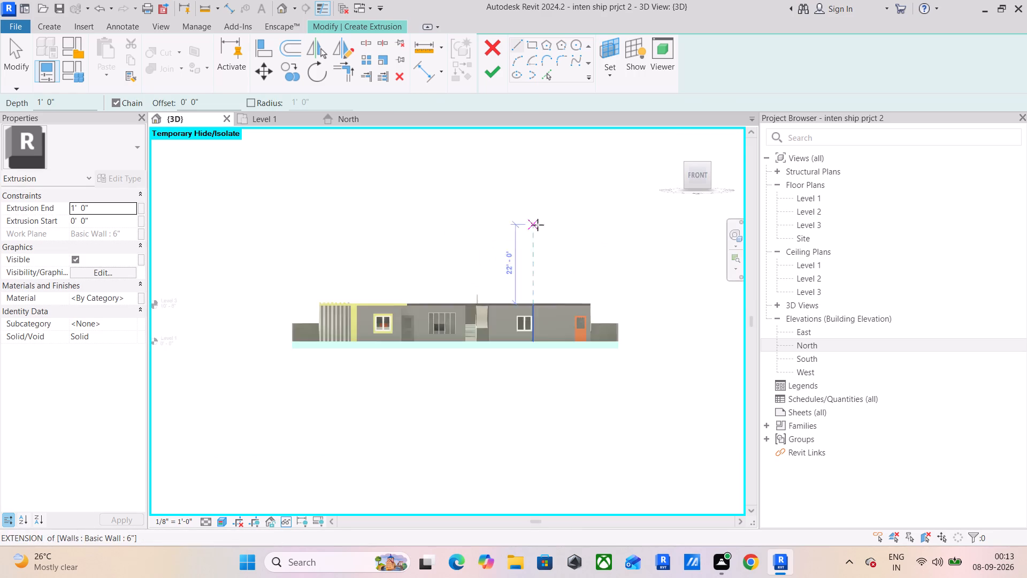
scroll(538, 225, up, 6)
middle_drag(354, 470, 474, 431)
scroll(400, 368, up, 8)
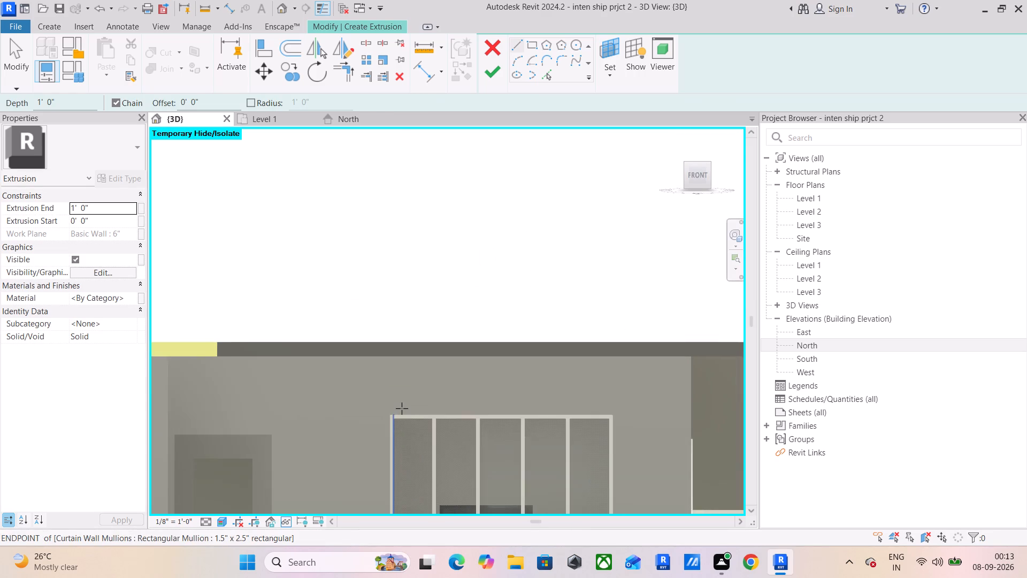
scroll(402, 408, up, 3)
middle_drag(403, 407, 439, 282)
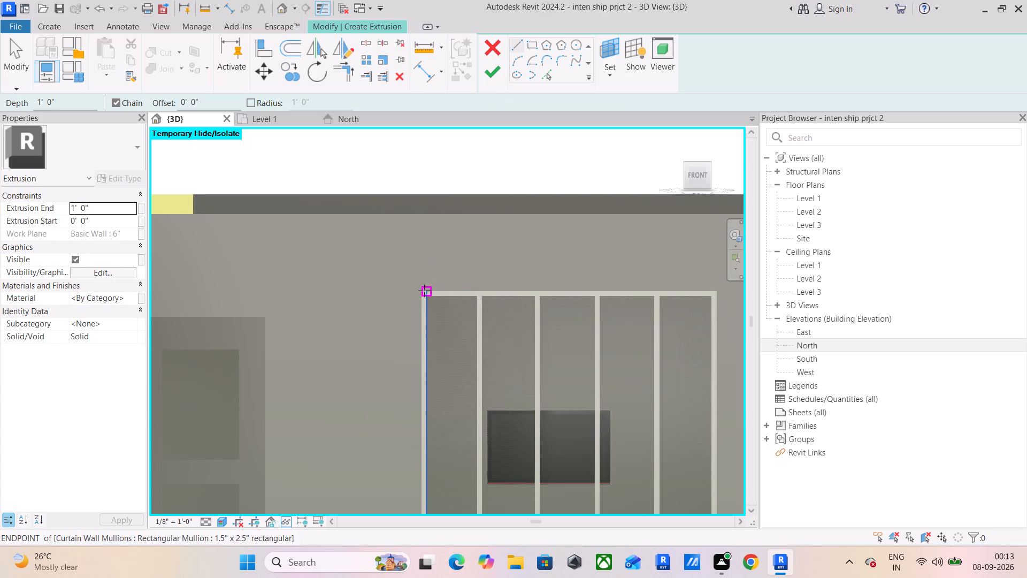
click(423, 291)
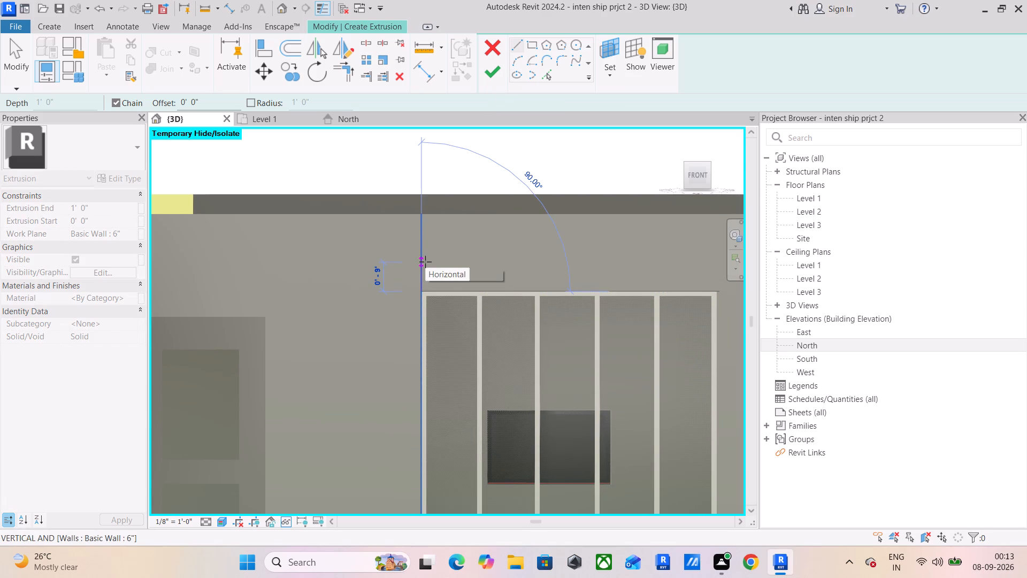
text(1')
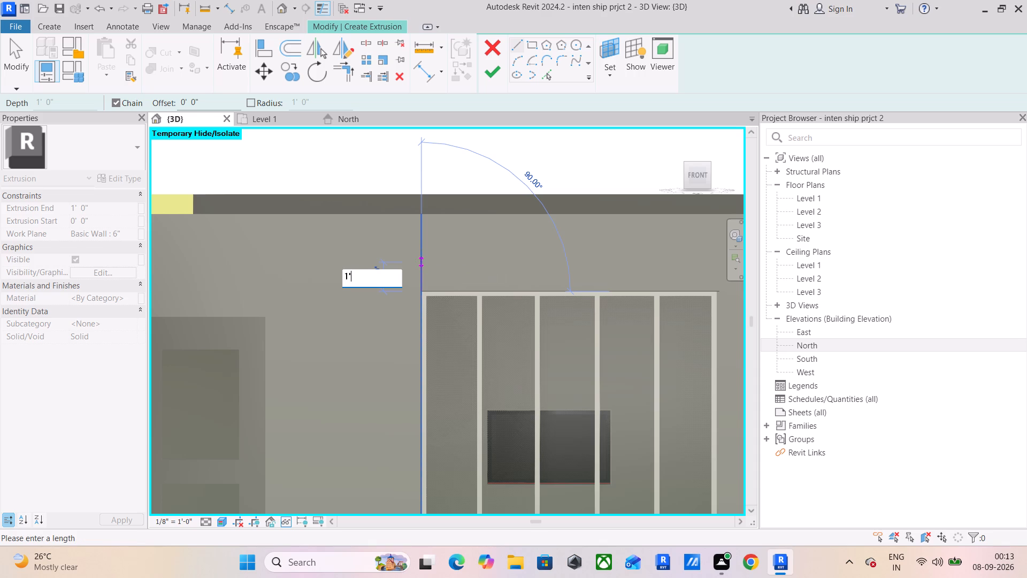
key(Return)
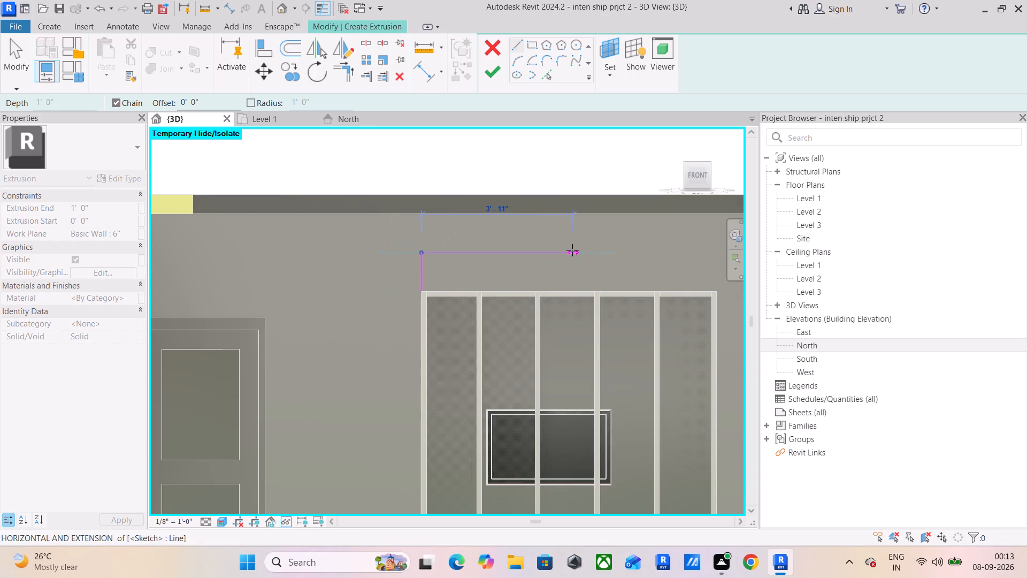
Sketch the outer outline's top edge to about 1' past the window's right side, and its right edge about 8' down.
middle_drag(672, 251, 492, 260)
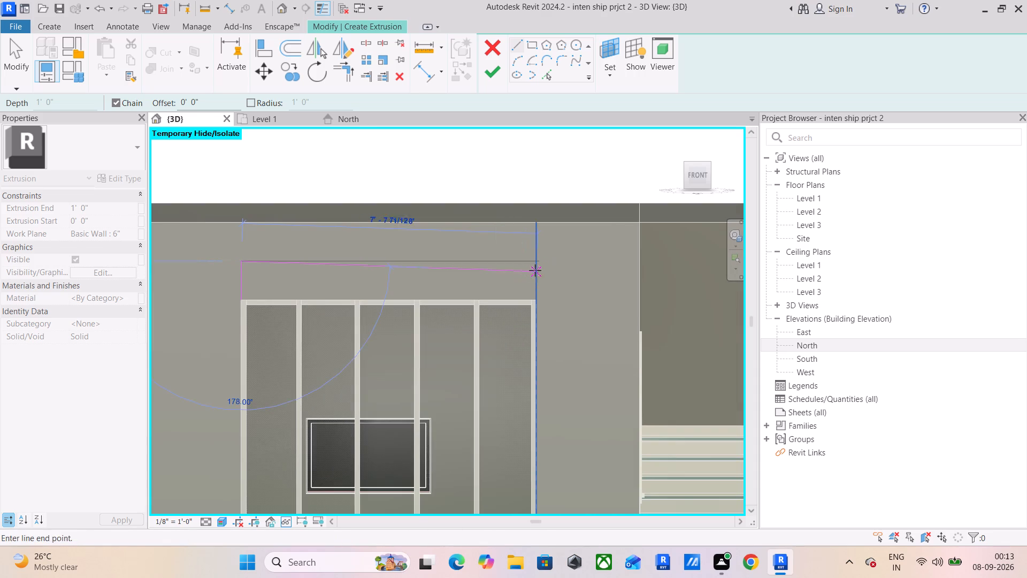
click(537, 269)
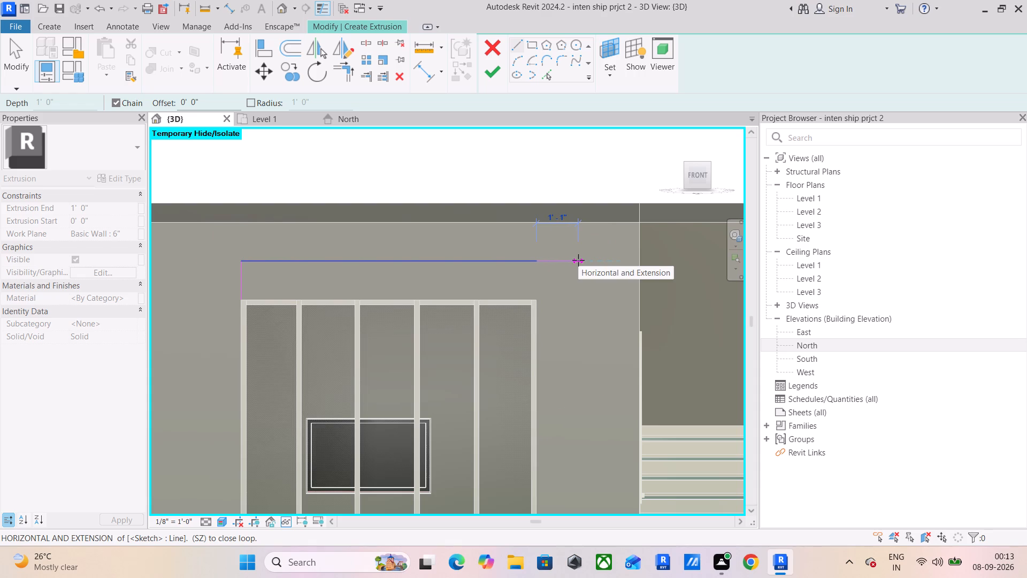
click(576, 262)
middle_drag(586, 392, 561, 316)
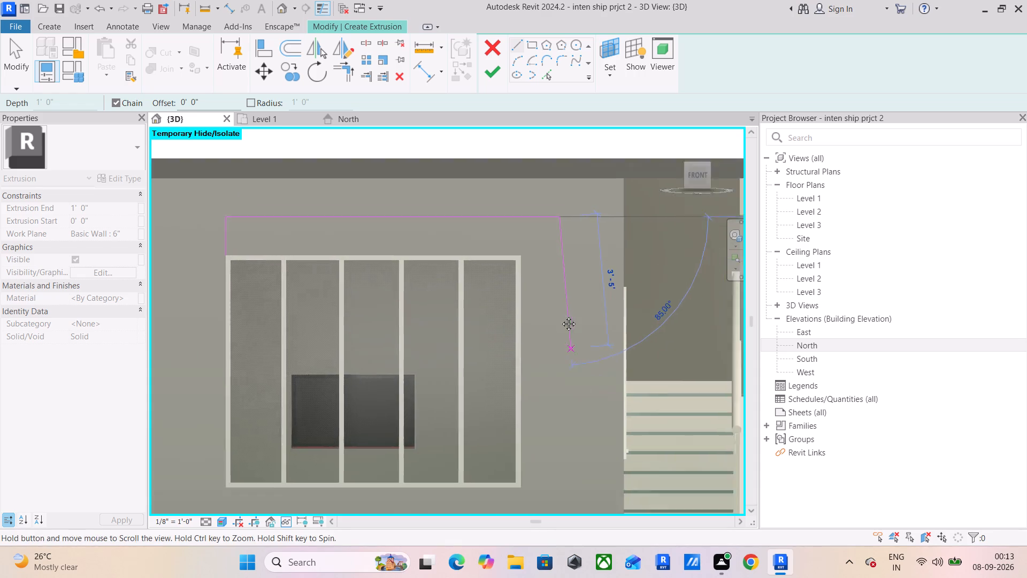
middle_drag(561, 316, 524, 212)
click(522, 355)
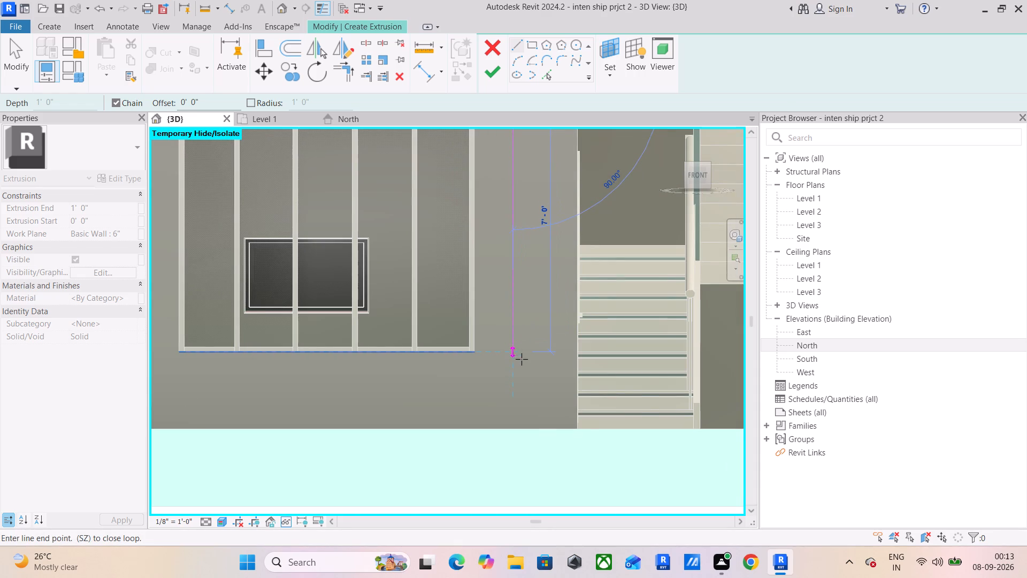
click(518, 389)
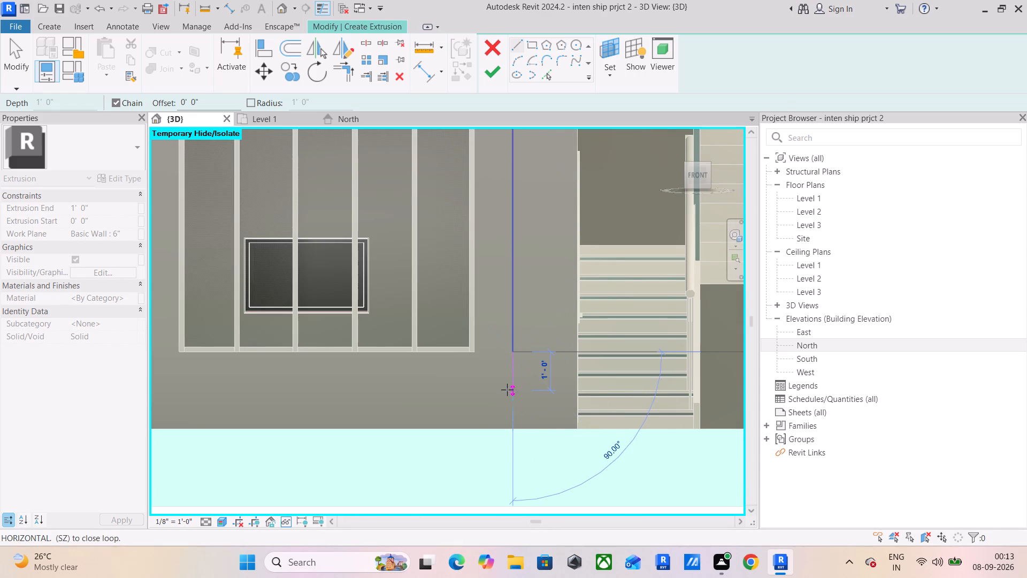
Sketch the outer outline's bottom edge to 1' past the window's left side, and close the outline up its left side to the 1' vertical line.
click(177, 397)
middle_drag(188, 396, 354, 407)
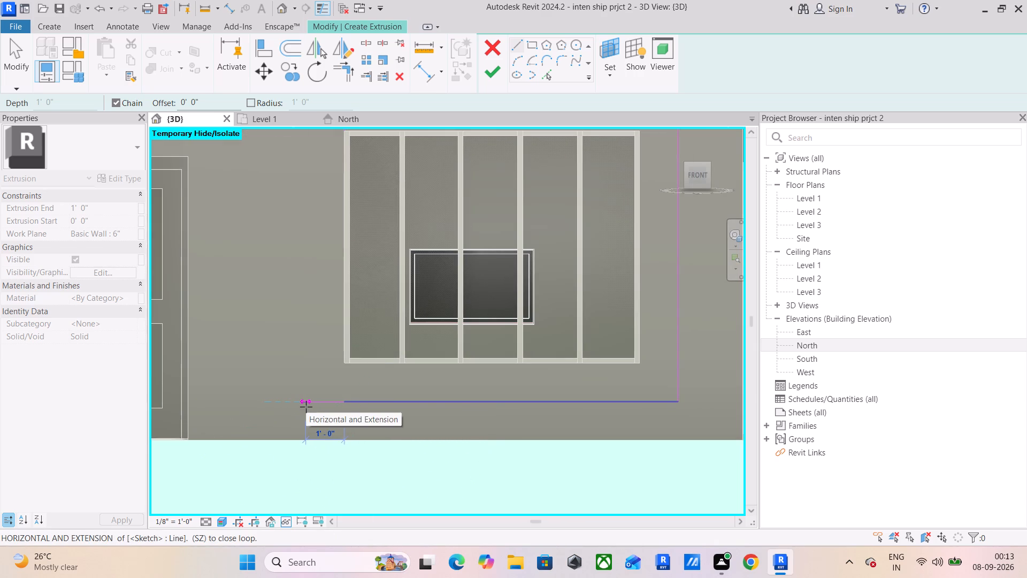
click(306, 407)
middle_drag(345, 203, 313, 366)
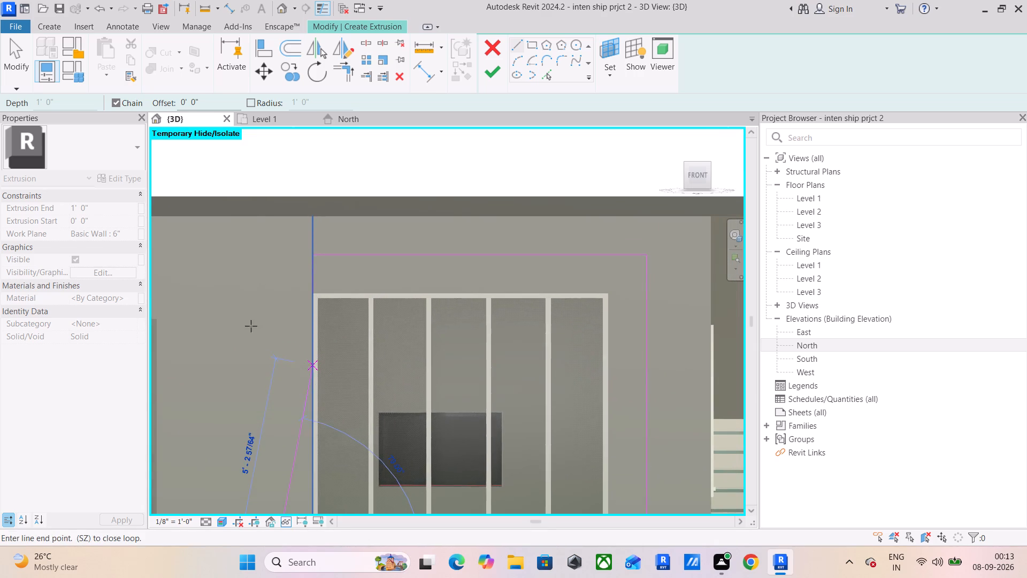
click(257, 258)
click(313, 256)
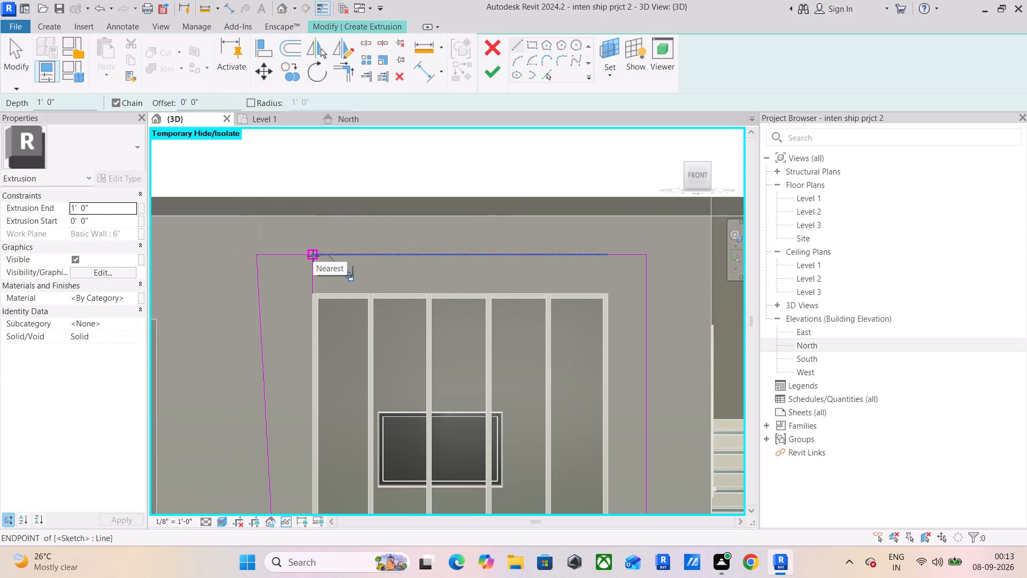
Sketch the inner outline along the window's outer frame, 7' 7 1/2" wide by 6' high, as a closed line chain.
click(313, 295)
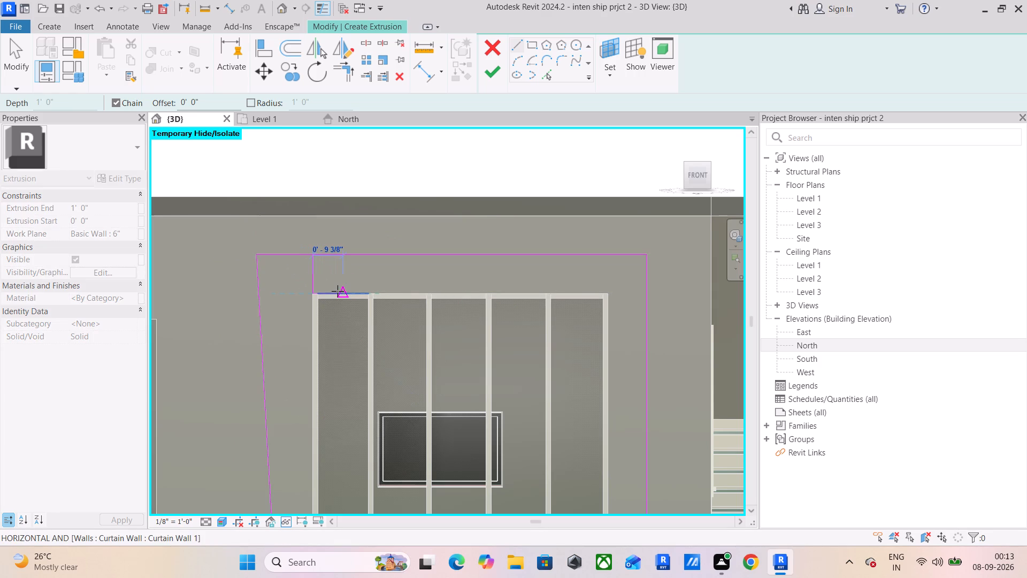
click(611, 296)
middle_drag(608, 302, 515, 97)
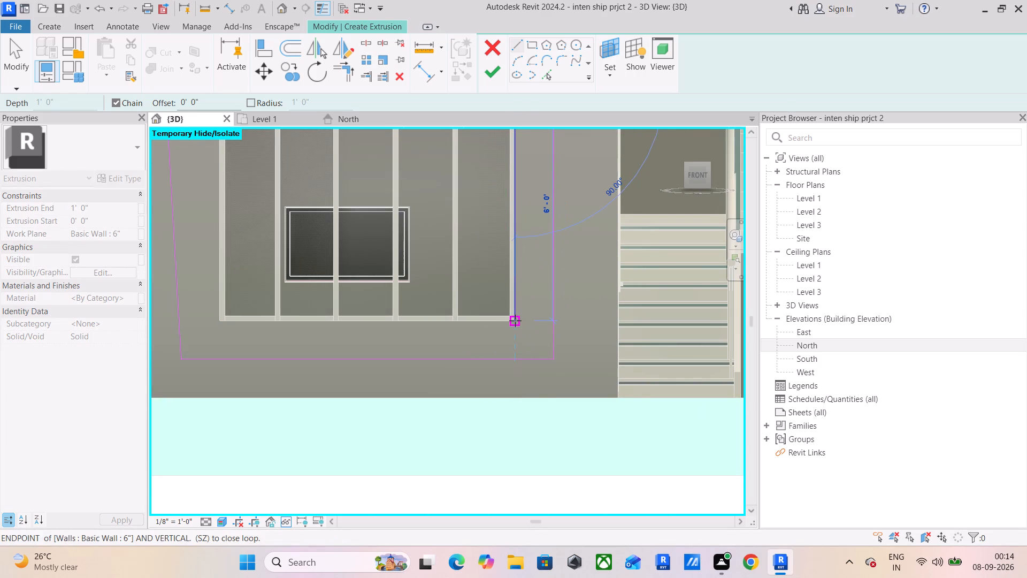
click(515, 321)
click(218, 317)
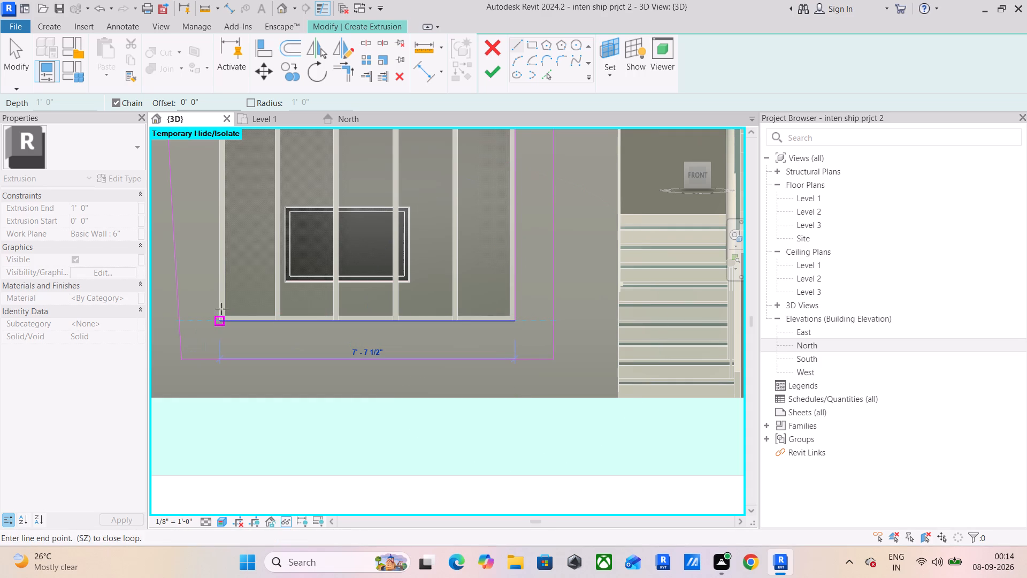
middle_drag(225, 275, 233, 417)
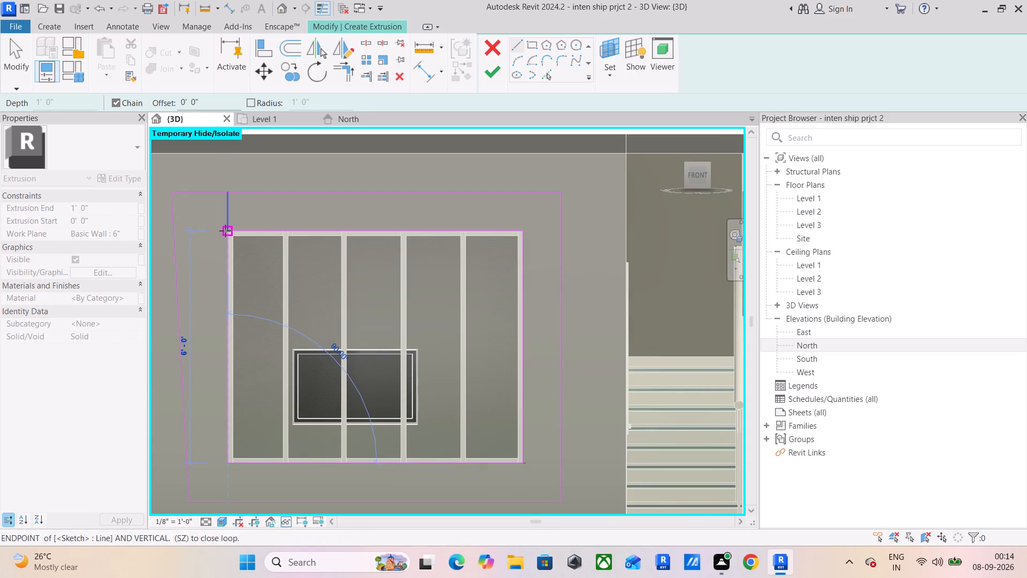
click(225, 231)
key(Escape)
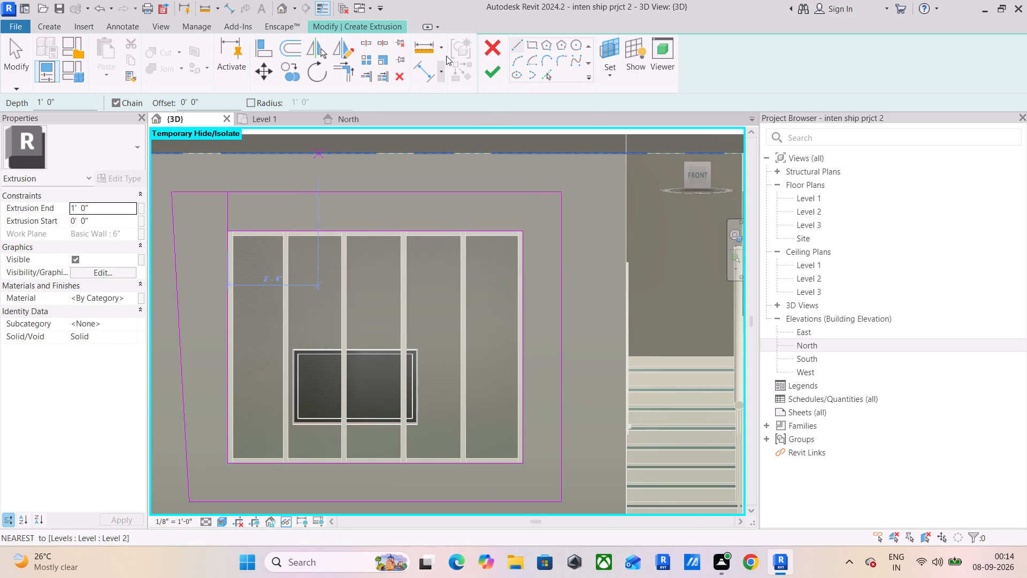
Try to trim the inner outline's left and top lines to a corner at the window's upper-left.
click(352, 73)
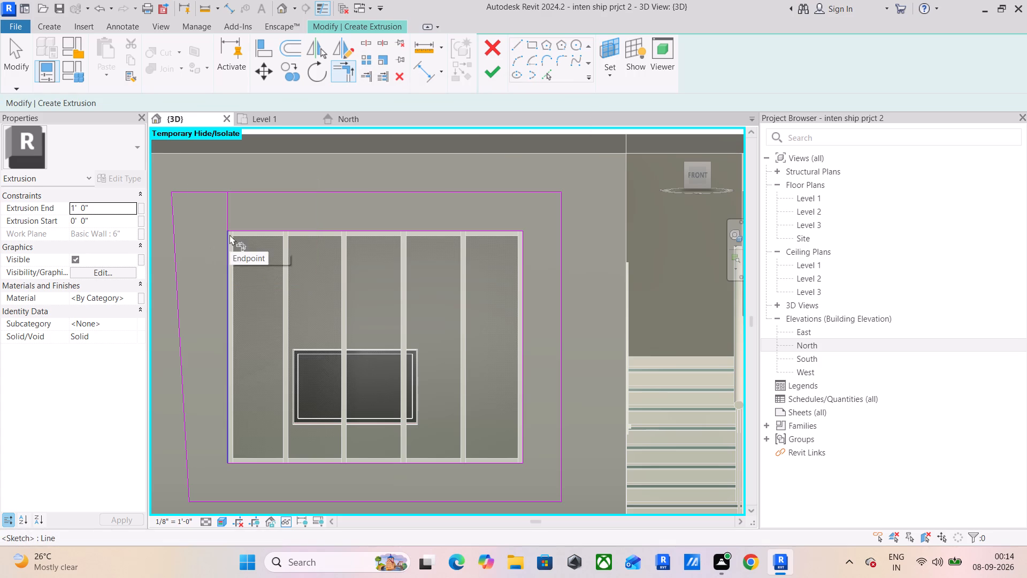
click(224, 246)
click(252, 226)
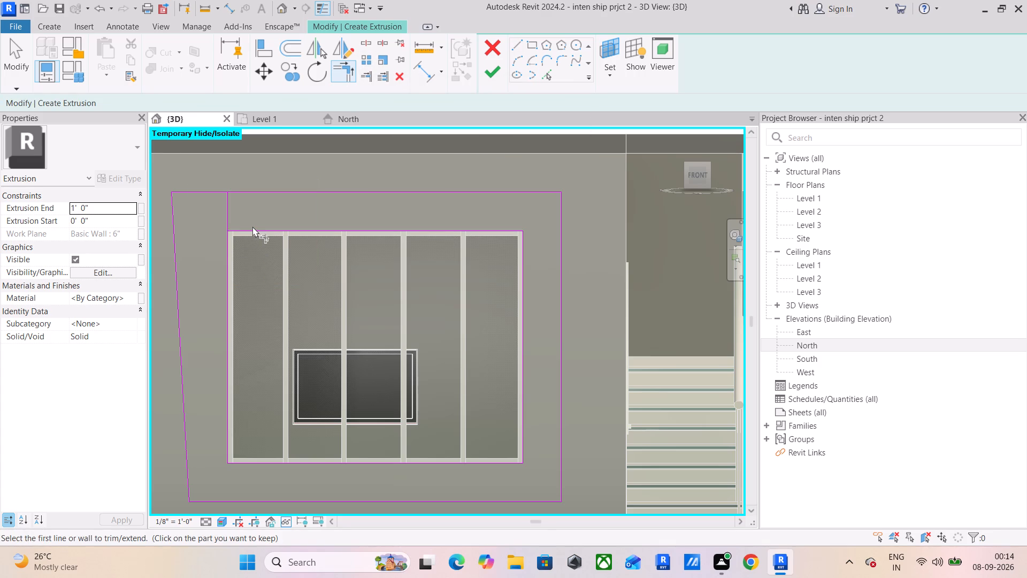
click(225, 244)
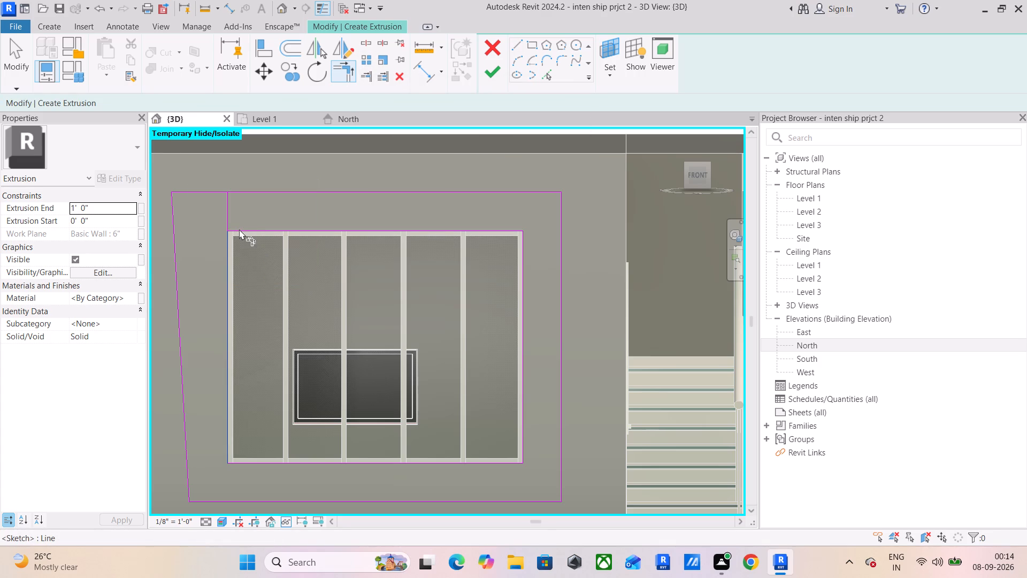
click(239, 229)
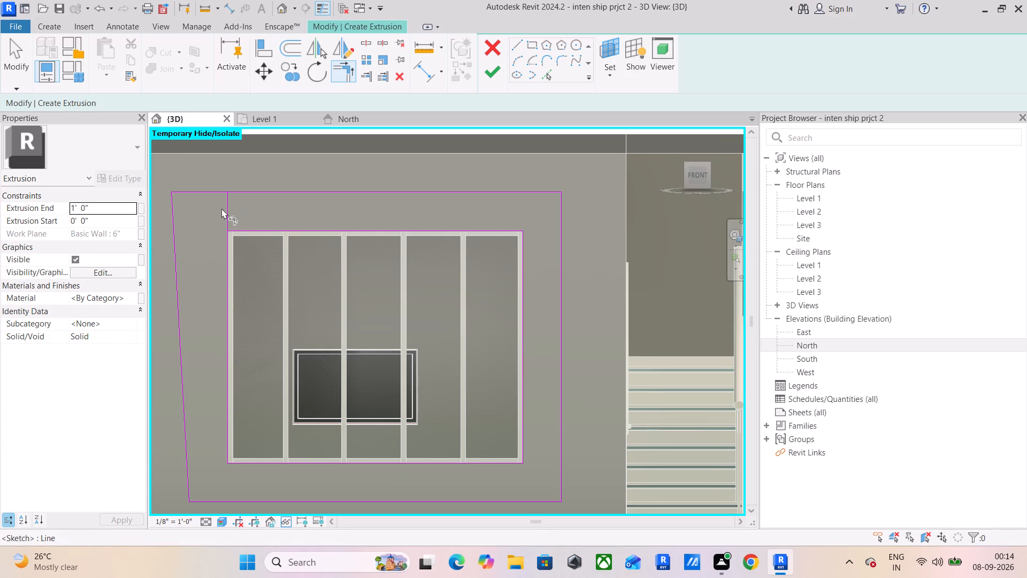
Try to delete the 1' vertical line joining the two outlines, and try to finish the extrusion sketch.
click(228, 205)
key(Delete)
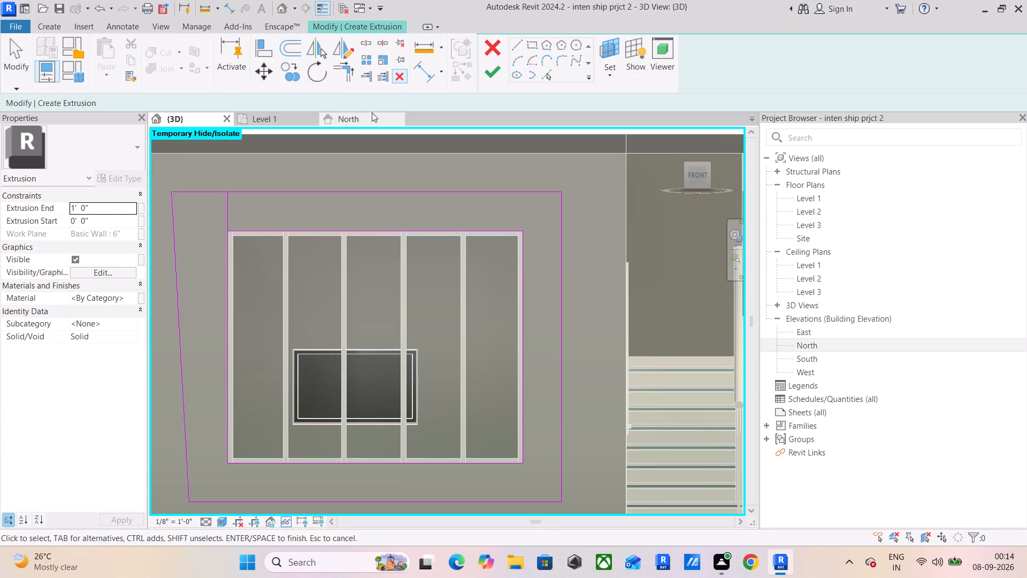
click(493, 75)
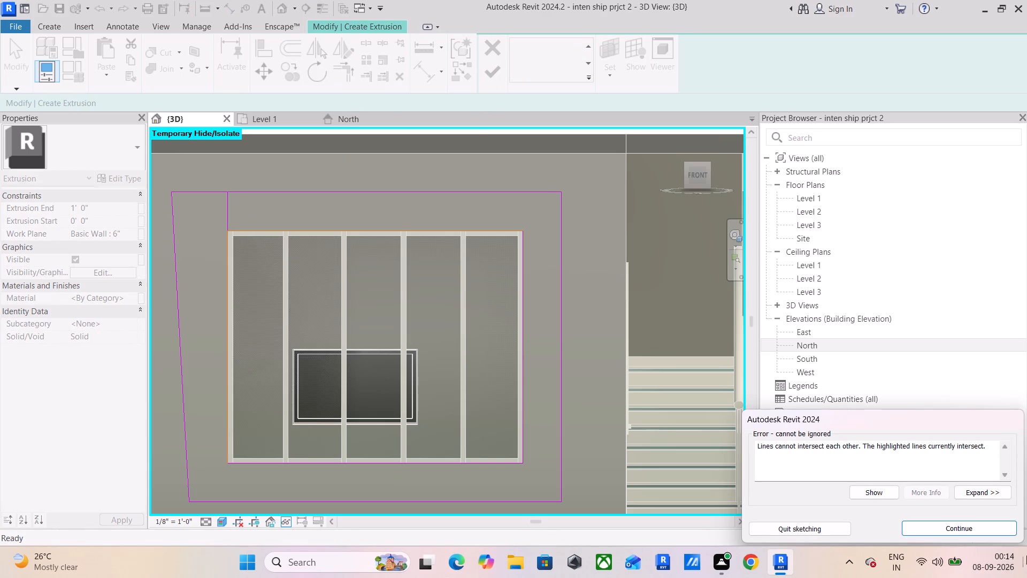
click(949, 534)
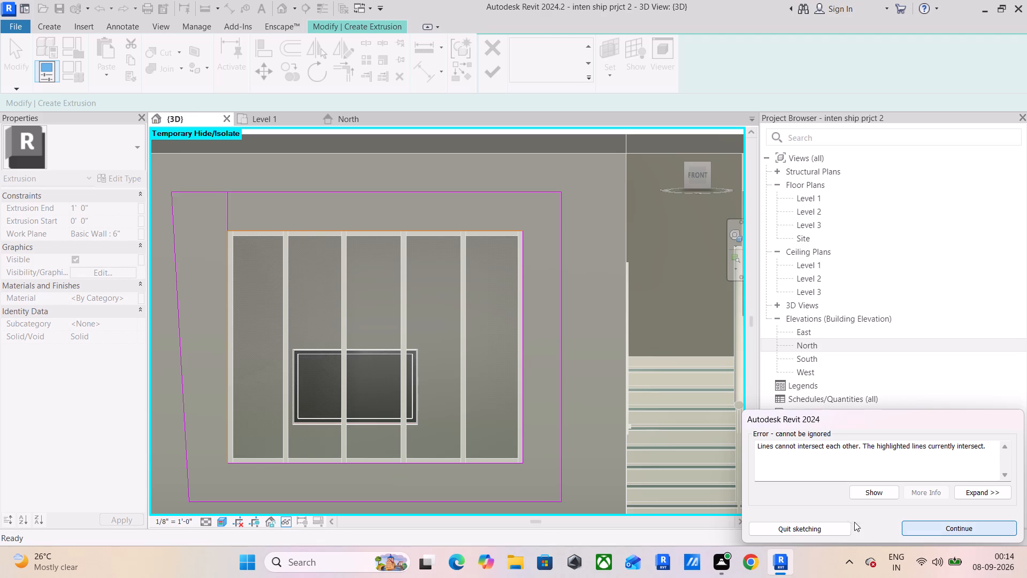
Delete the 1' vertical line joining the inner and outer outlines above the window's upper-left corner.
key(Escape)
key(Escape)
click(223, 208)
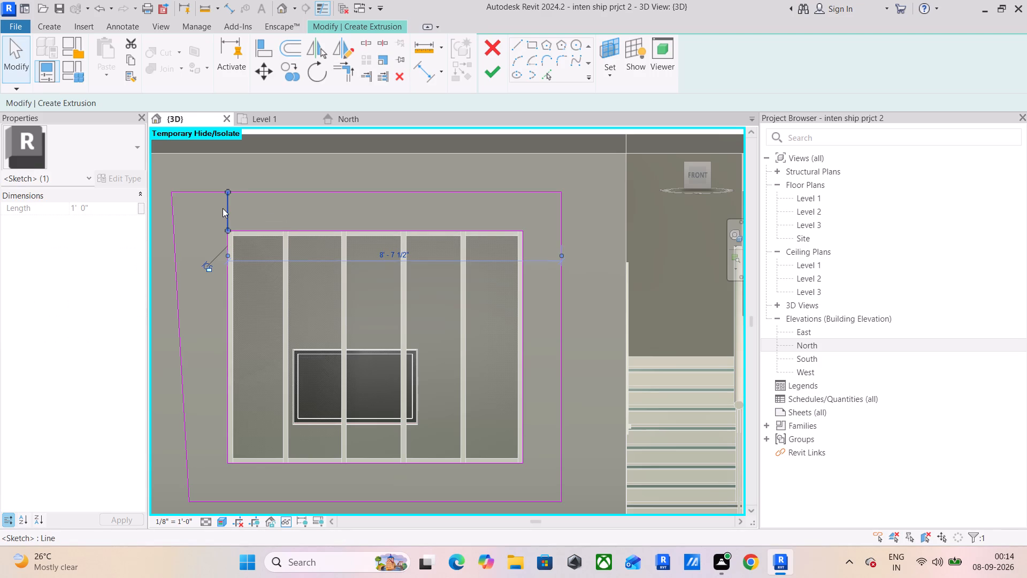
key(Delete)
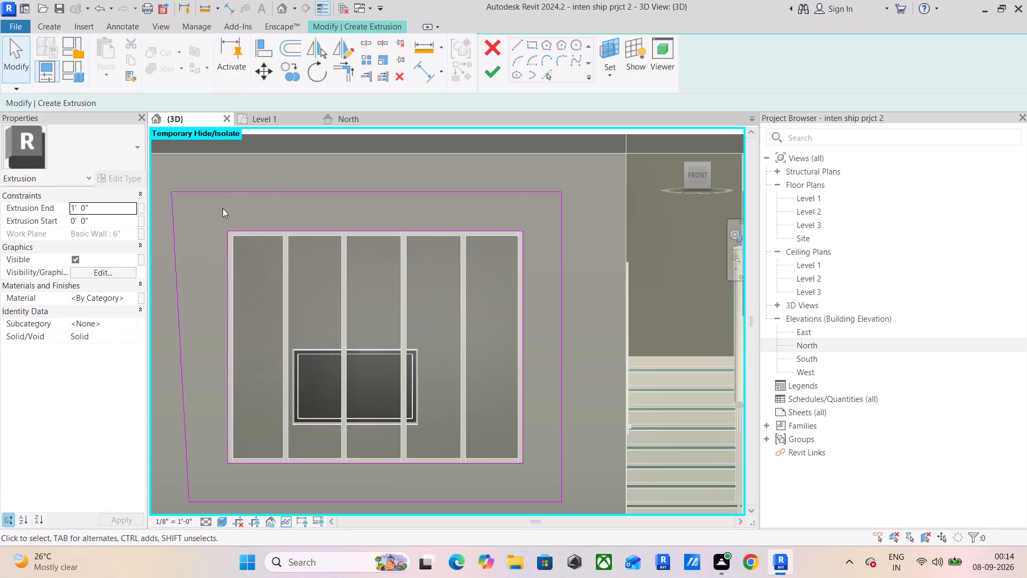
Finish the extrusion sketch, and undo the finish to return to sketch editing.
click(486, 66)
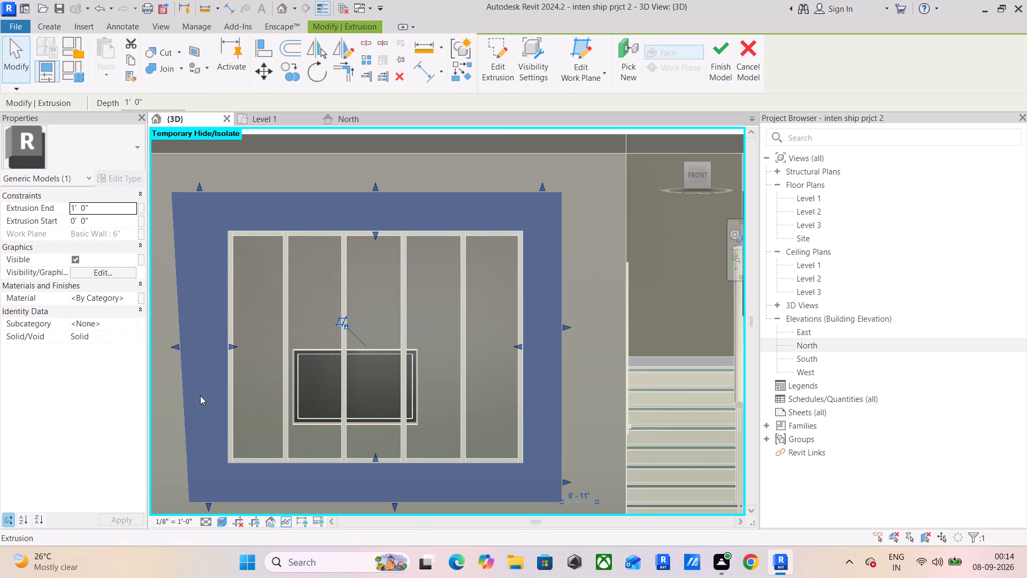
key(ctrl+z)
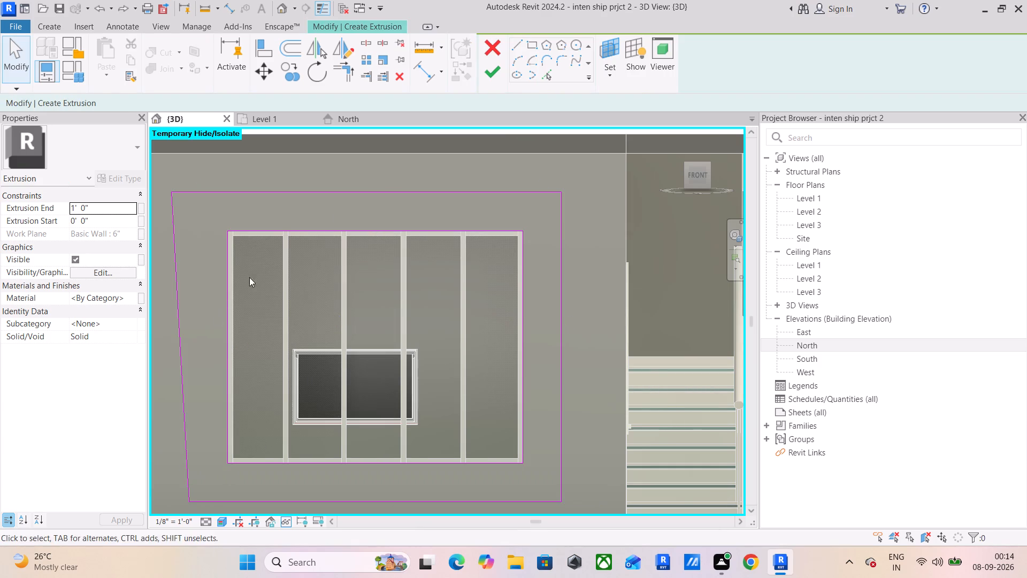
Delete the slanted left edge of the outer outline.
middle_drag(236, 429, 251, 353)
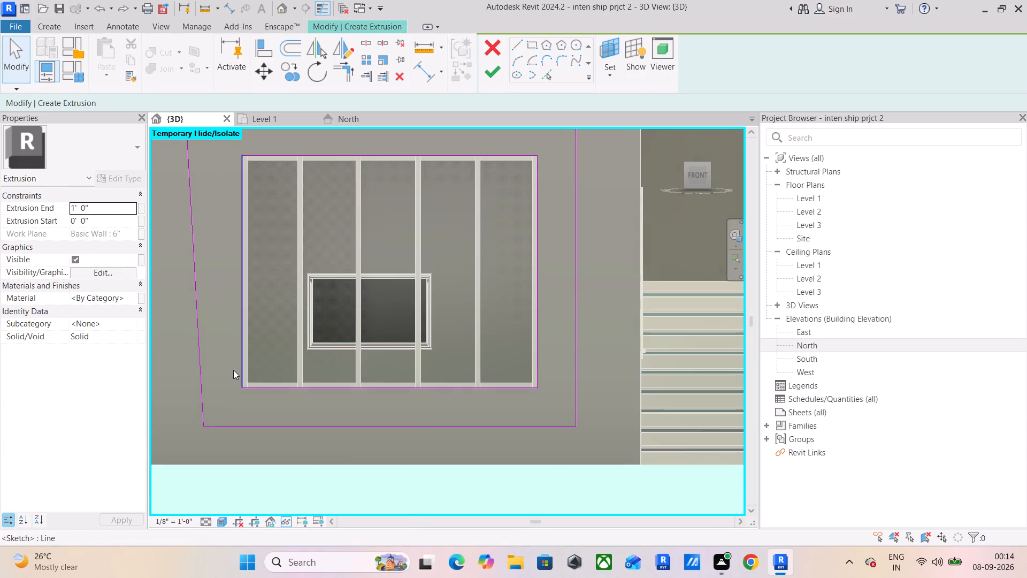
click(203, 400)
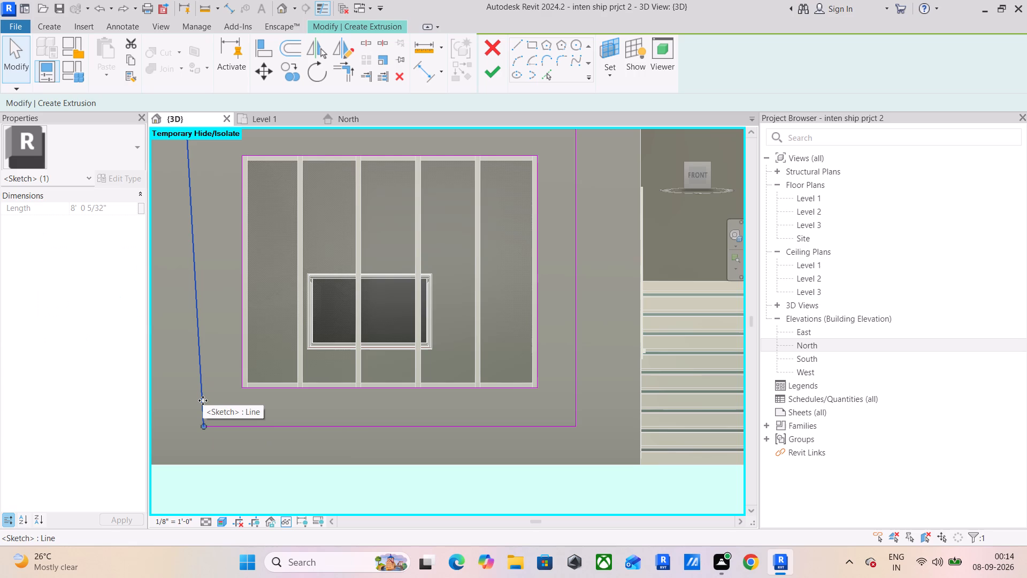
key(Delete)
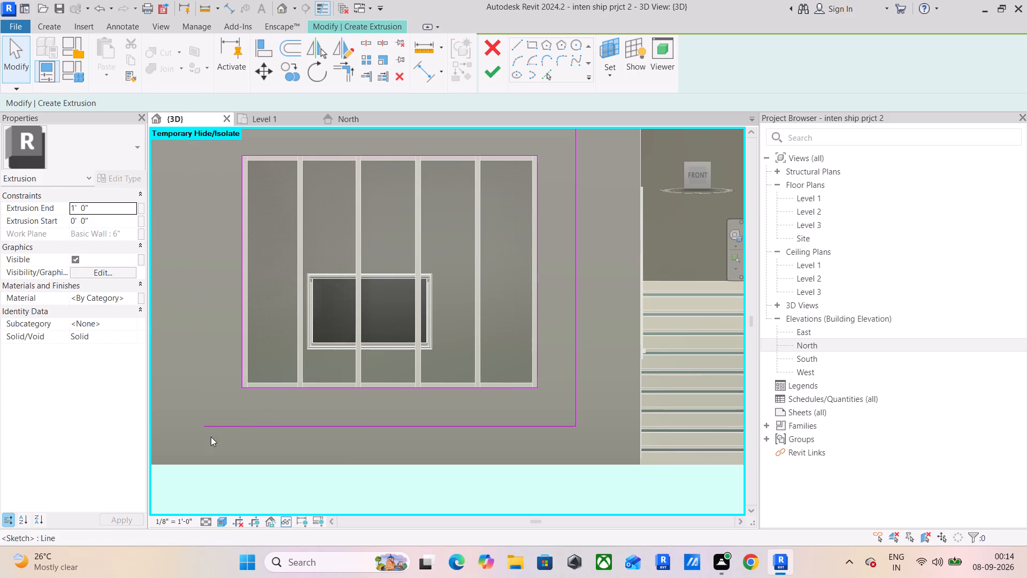
Set the length of the outer top edge's leftmost segment to 1'.
click(217, 425)
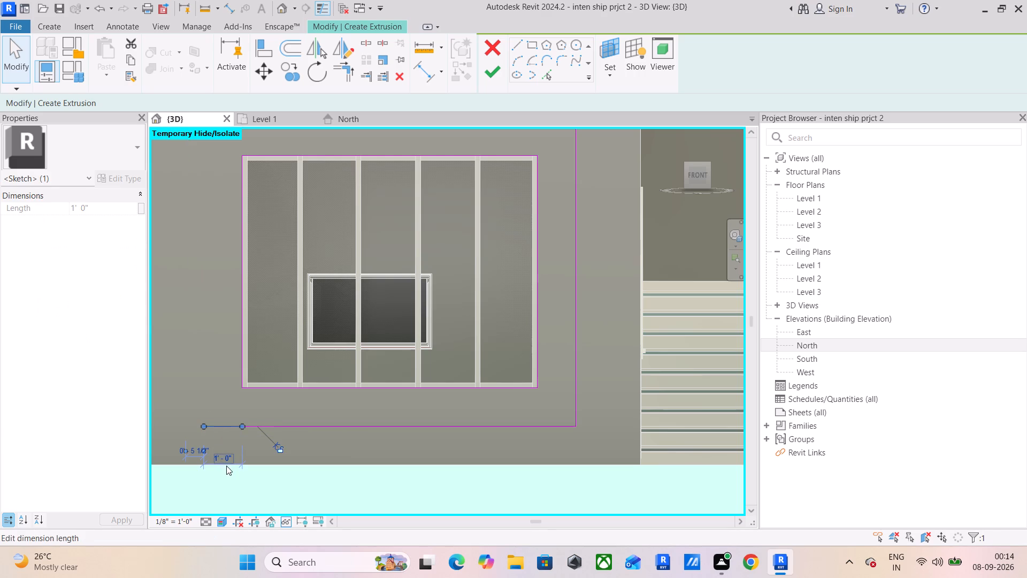
middle_drag(213, 317, 229, 384)
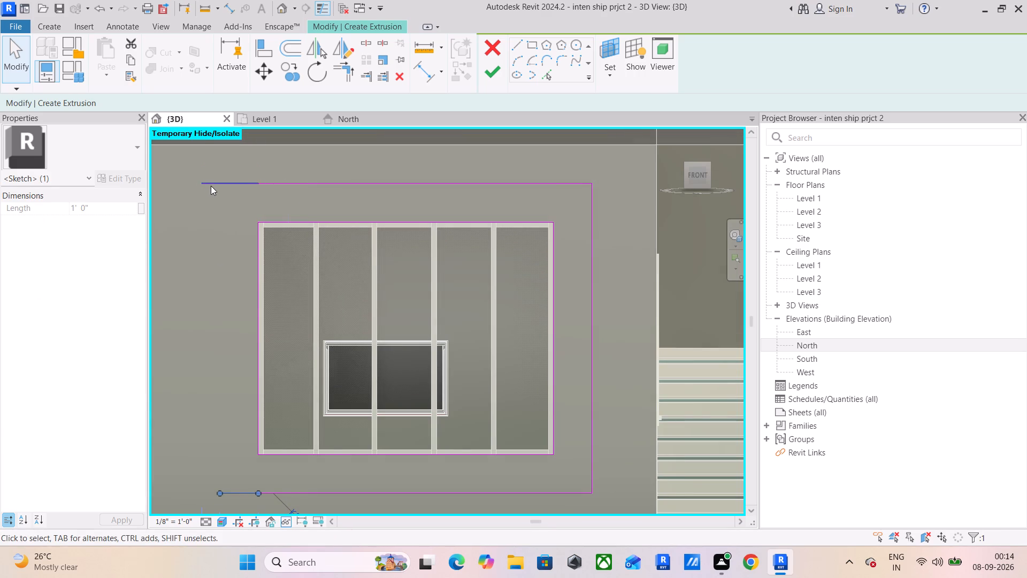
click(211, 185)
middle_drag(213, 218, 220, 322)
click(235, 248)
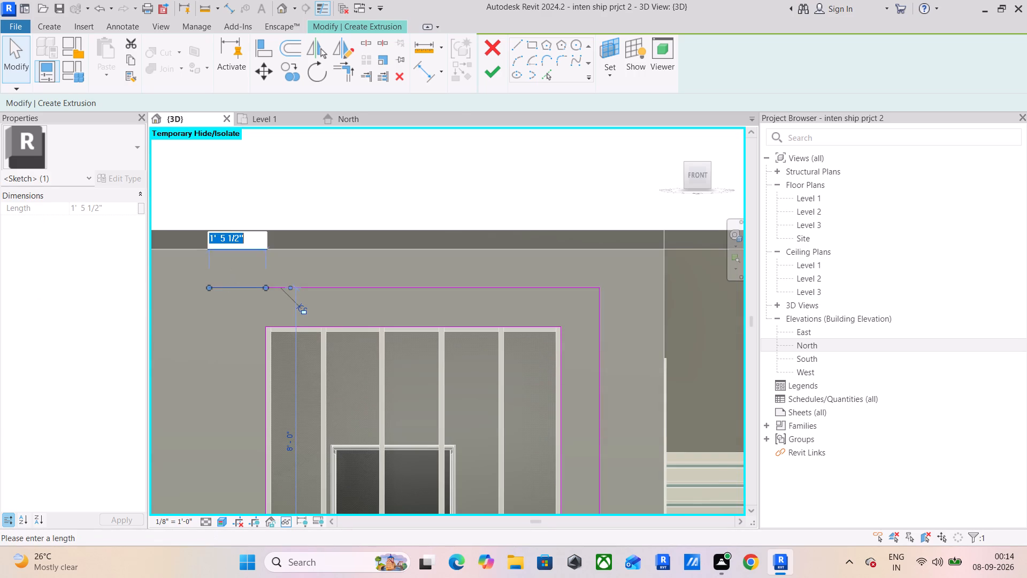
text(1')
key(Return)
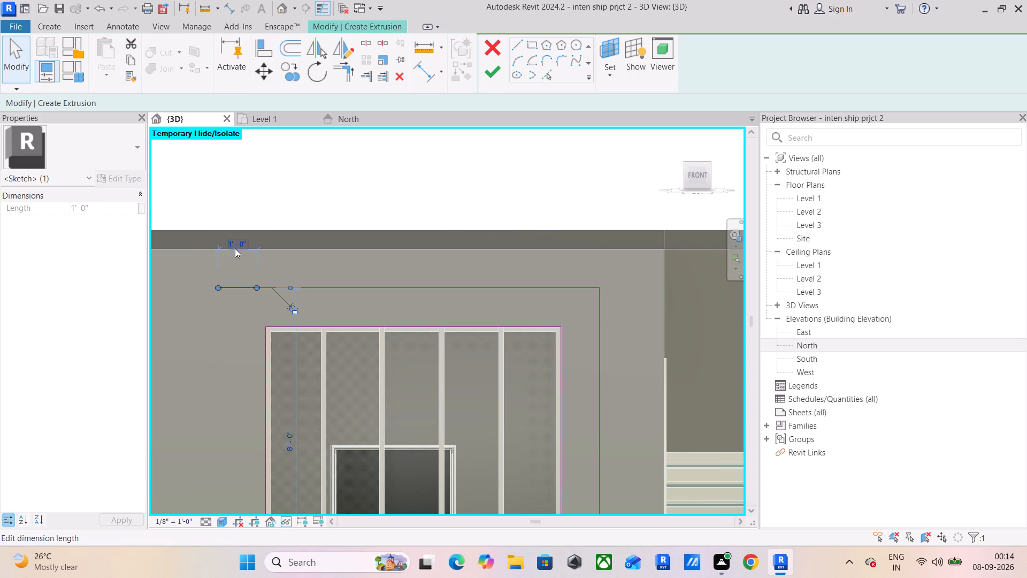
click(210, 355)
Draw a vertical line closing the left side of the outer outline between its upper and lower edges.
middle_drag(217, 352, 231, 242)
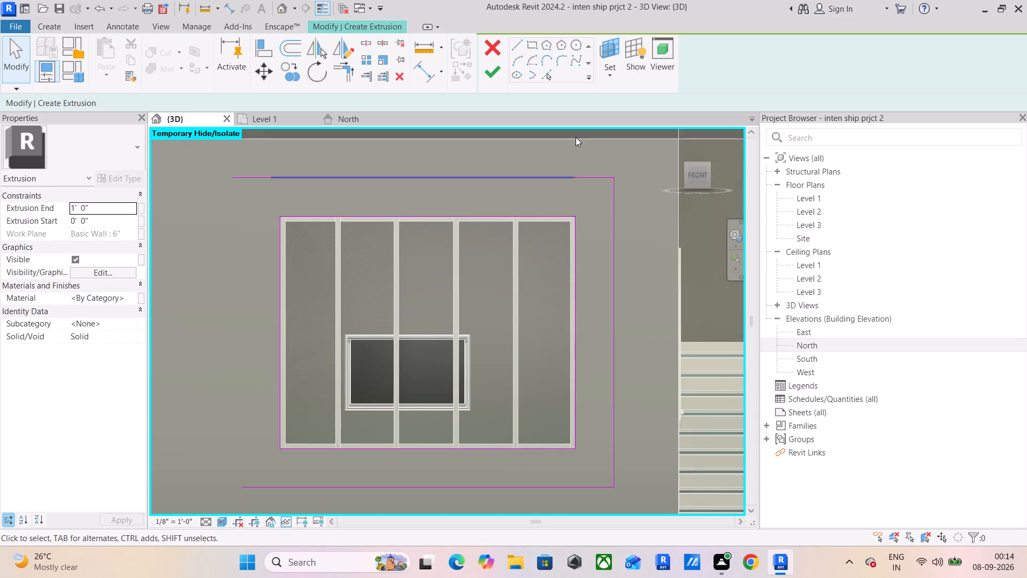
click(518, 48)
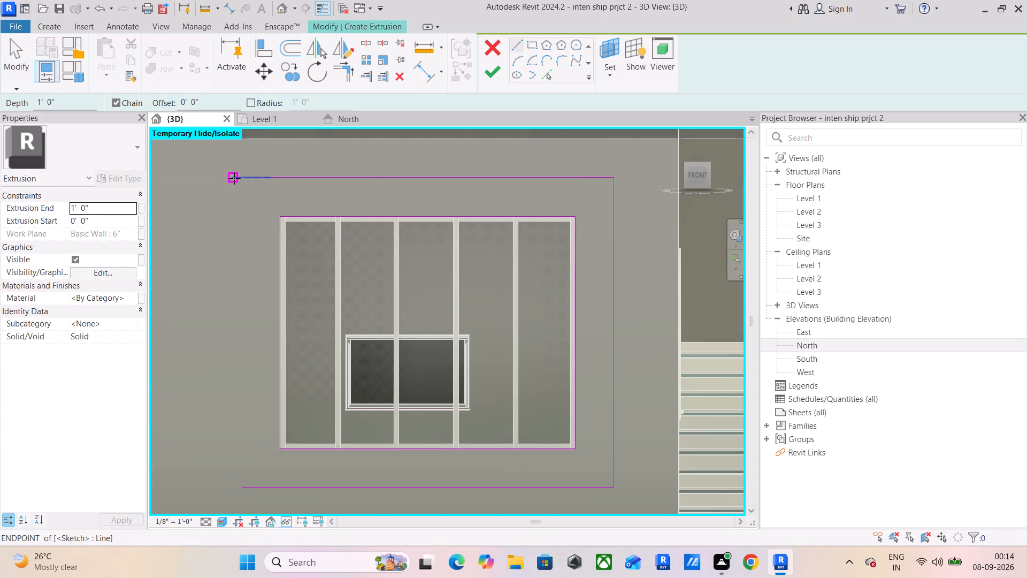
click(234, 177)
middle_drag(237, 323, 222, 198)
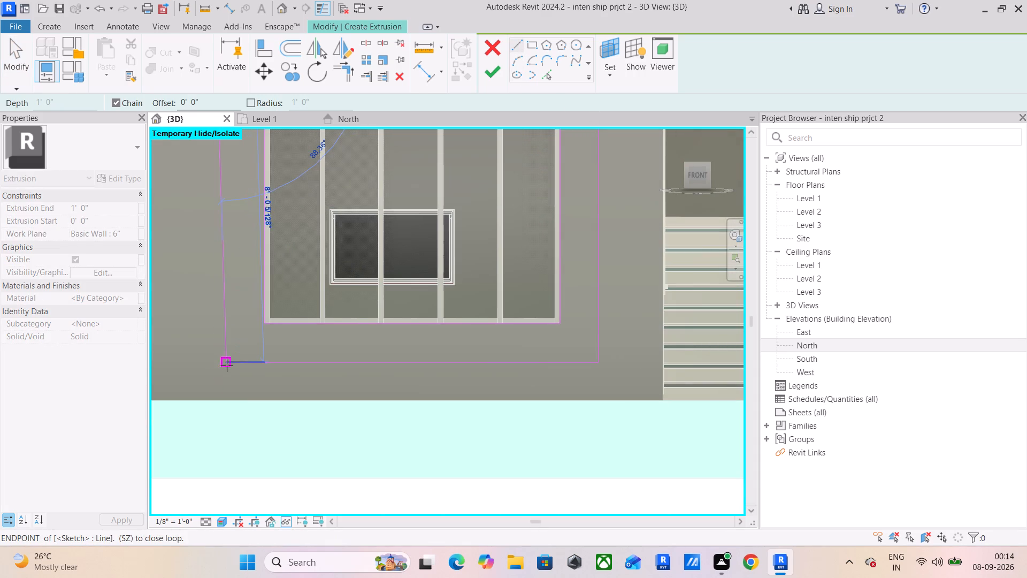
scroll(221, 366, up, 8)
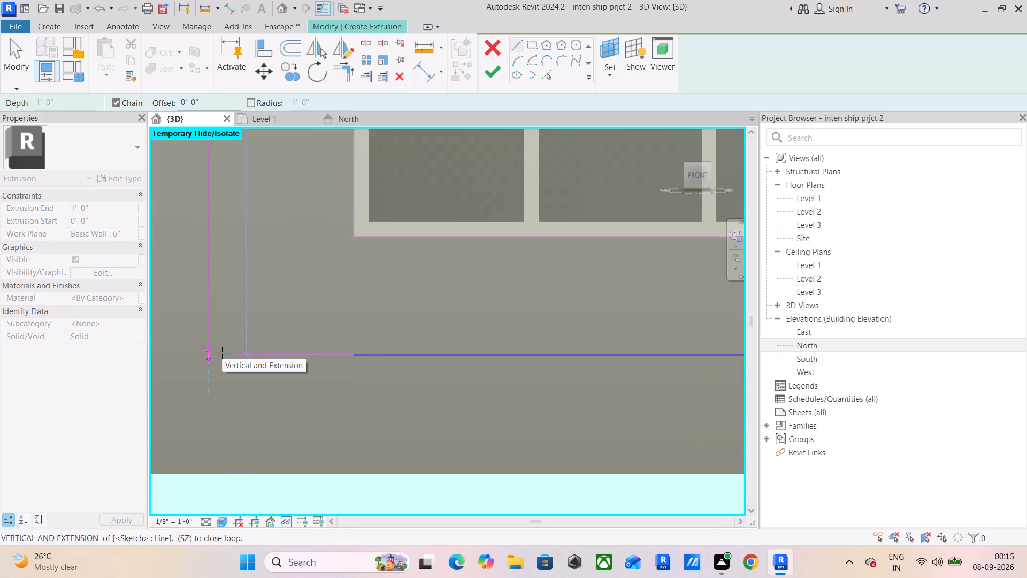
scroll(222, 353, down, 3)
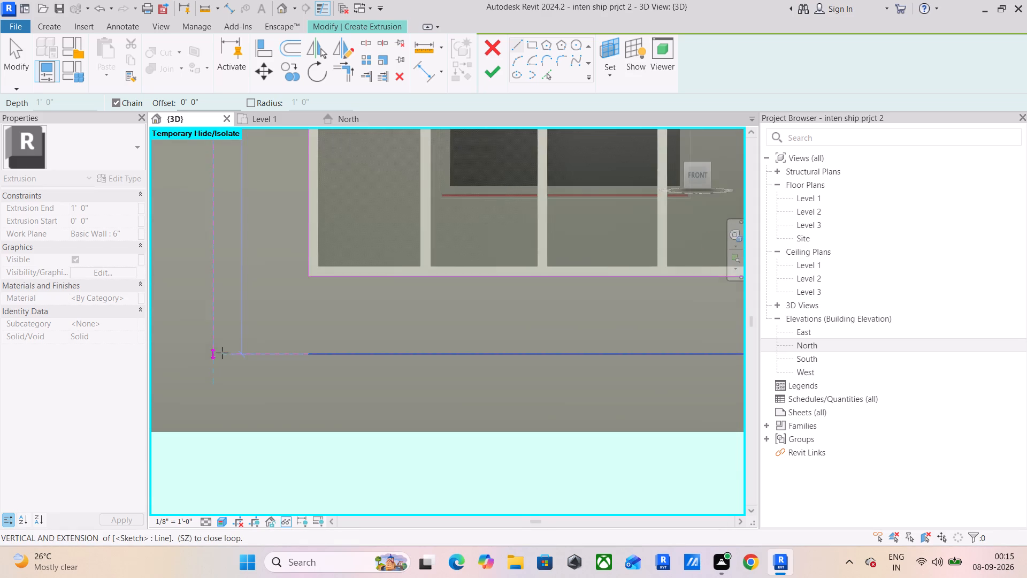
scroll(222, 353, down, 5)
click(222, 352)
scroll(224, 351, up, 5)
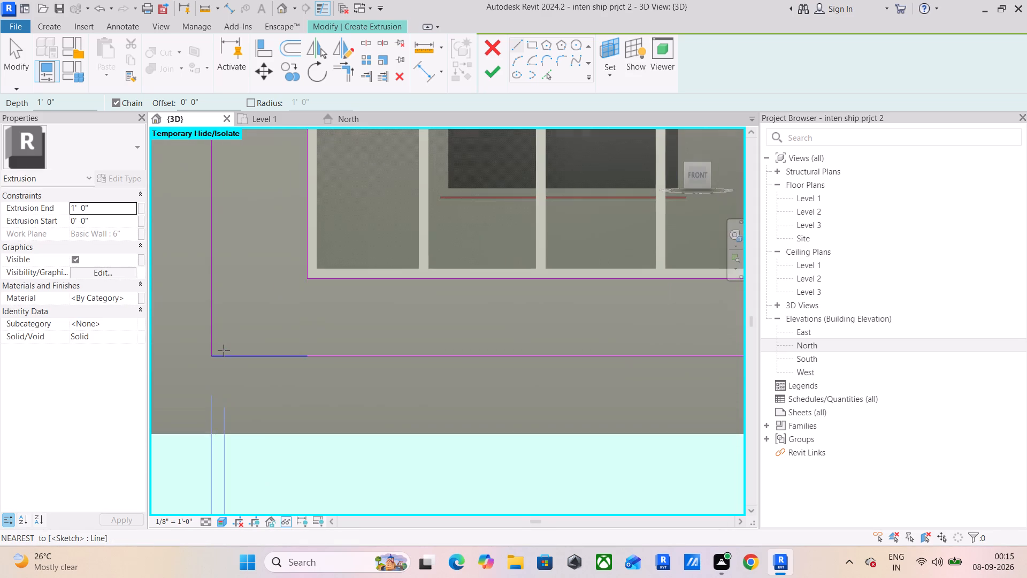
key(Escape)
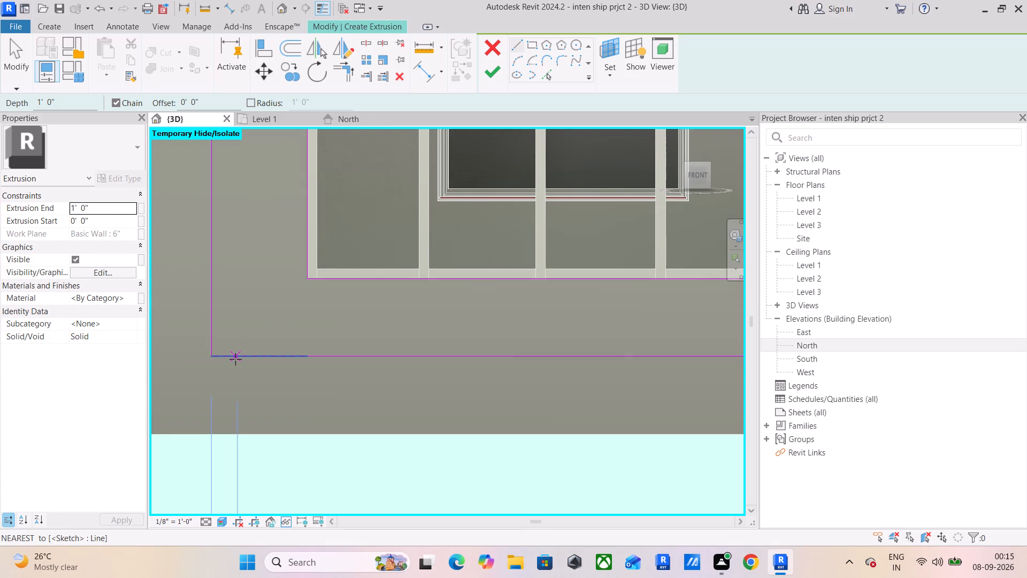
key(Escape)
Finish the extrusion sketch of the window surround.
click(491, 72)
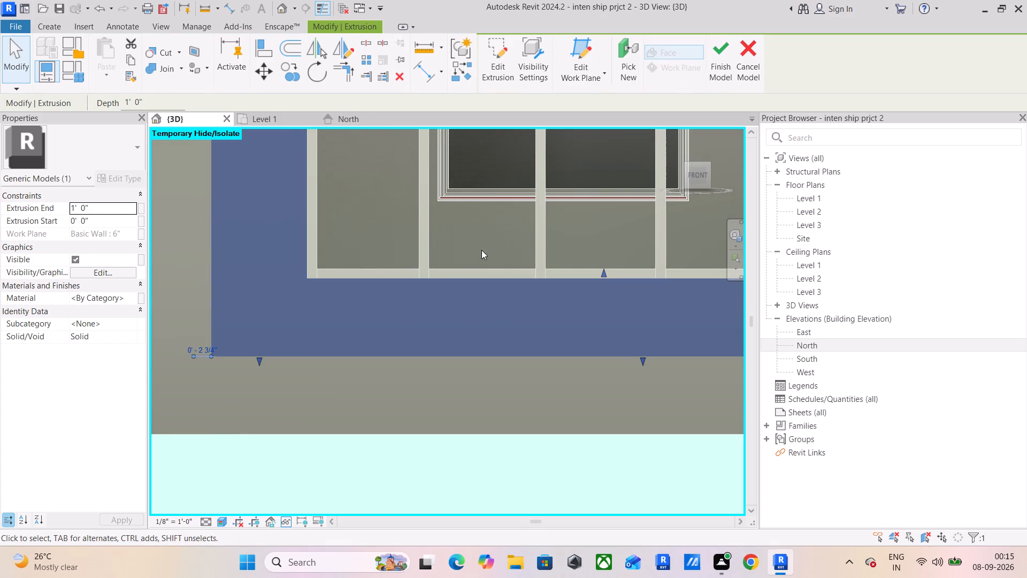
scroll(479, 259, down, 6)
middle_drag(480, 275, 376, 378)
shift+middle_drag(426, 311, 270, 324)
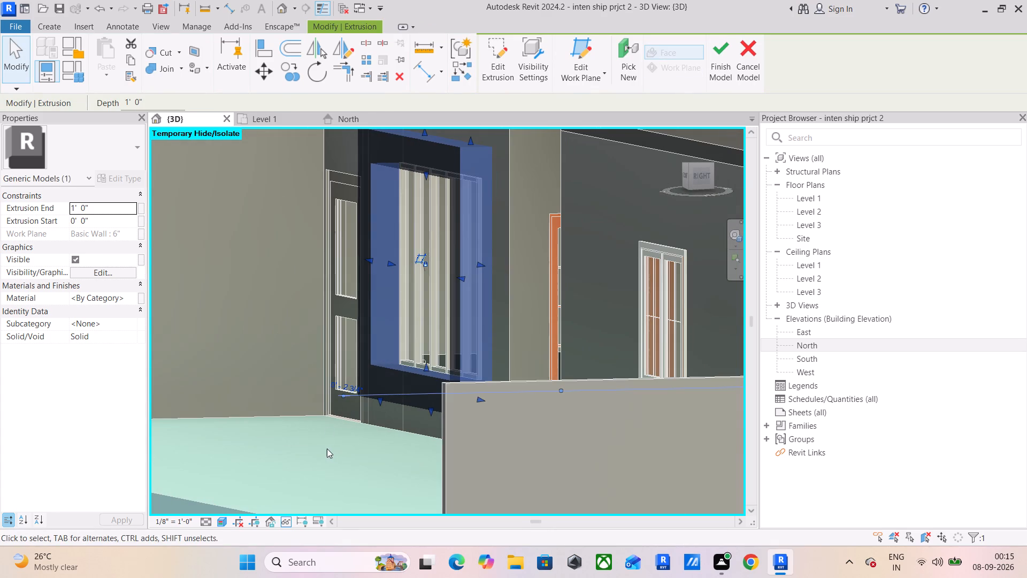
click(324, 450)
scroll(382, 386, down, 4)
shift+middle_drag(359, 398, 360, 408)
shift+middle_drag(426, 370, 412, 374)
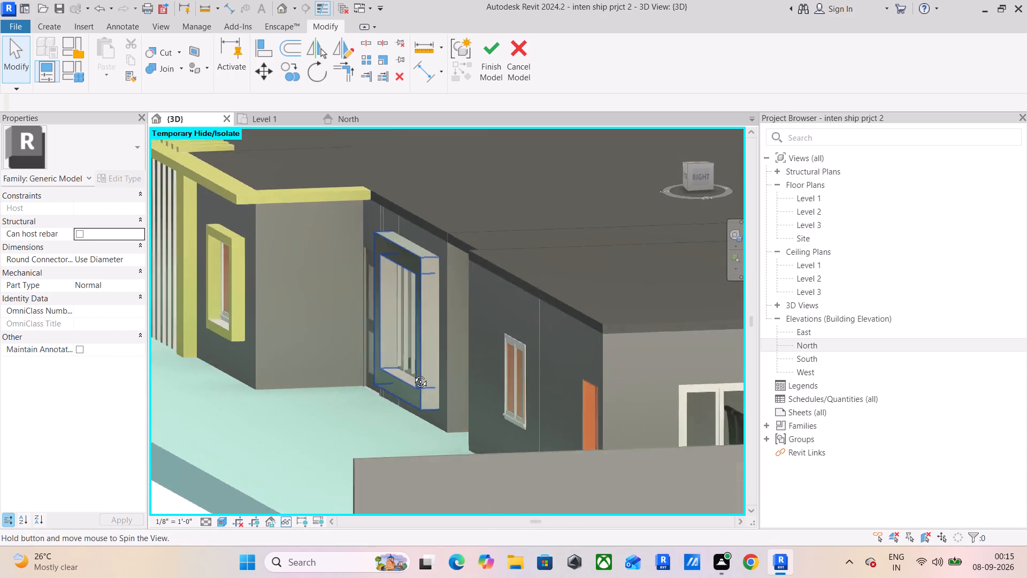
shift+middle_drag(412, 374, 396, 370)
shift+middle_drag(285, 305, 273, 300)
shift+click(301, 279)
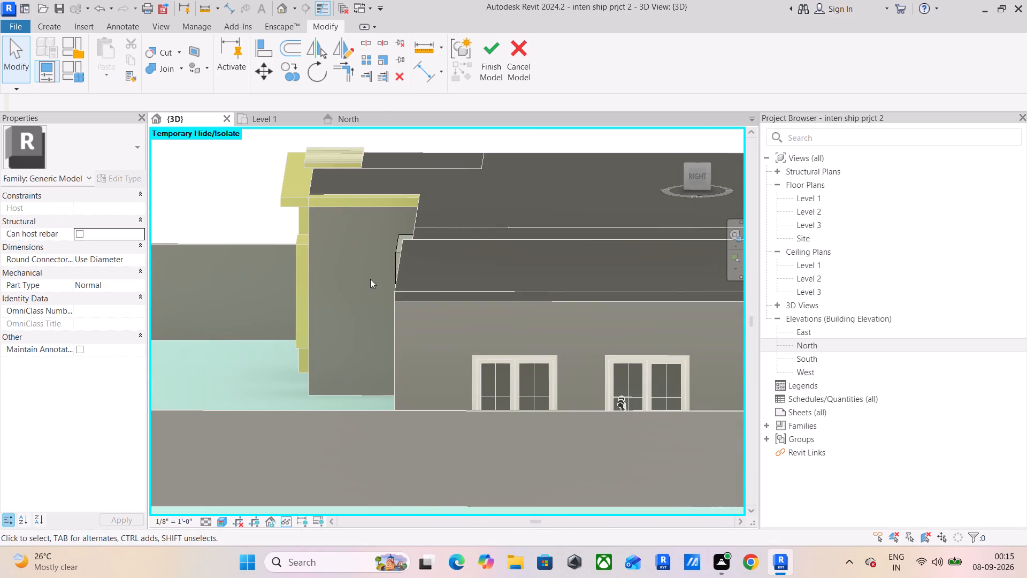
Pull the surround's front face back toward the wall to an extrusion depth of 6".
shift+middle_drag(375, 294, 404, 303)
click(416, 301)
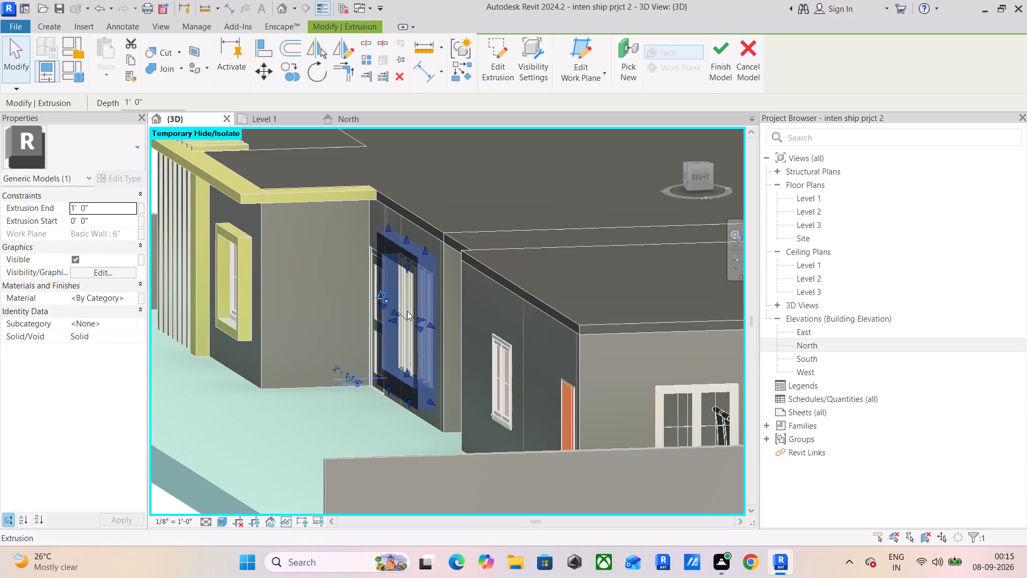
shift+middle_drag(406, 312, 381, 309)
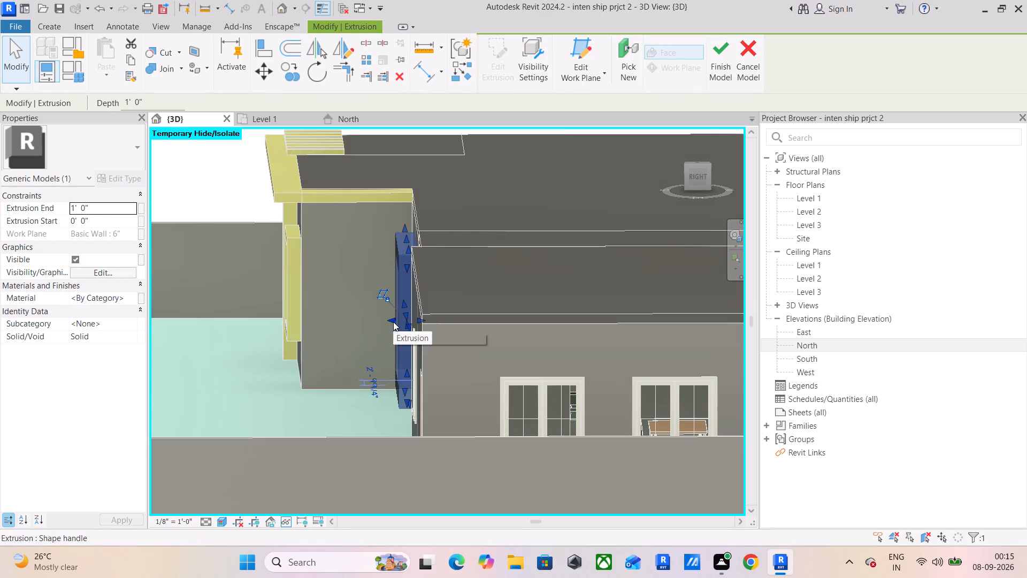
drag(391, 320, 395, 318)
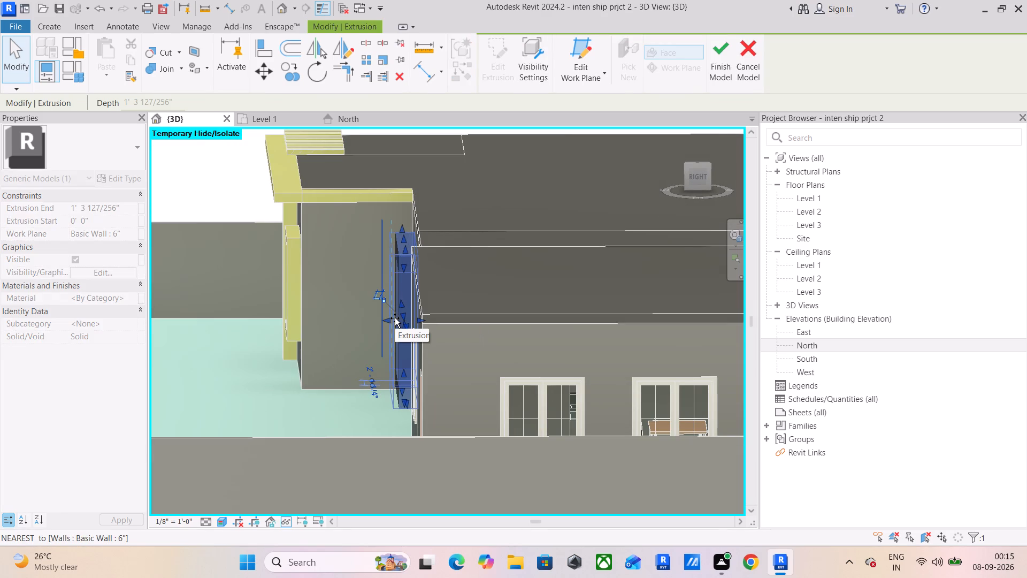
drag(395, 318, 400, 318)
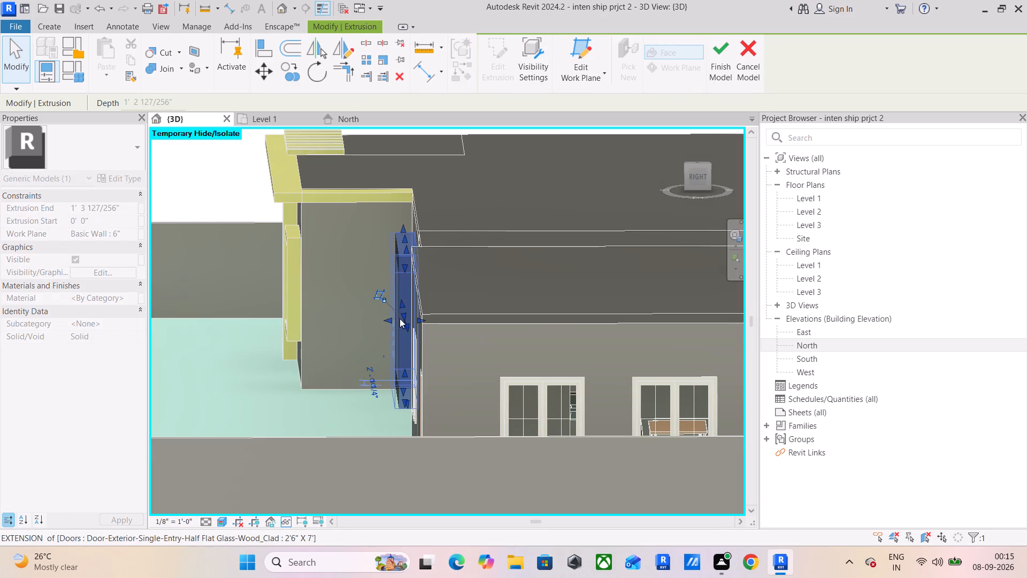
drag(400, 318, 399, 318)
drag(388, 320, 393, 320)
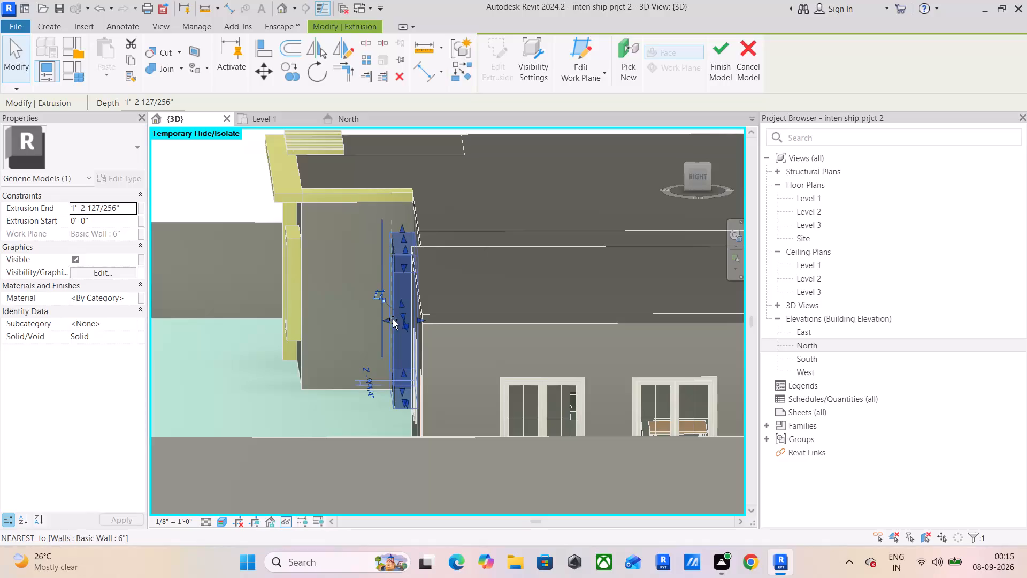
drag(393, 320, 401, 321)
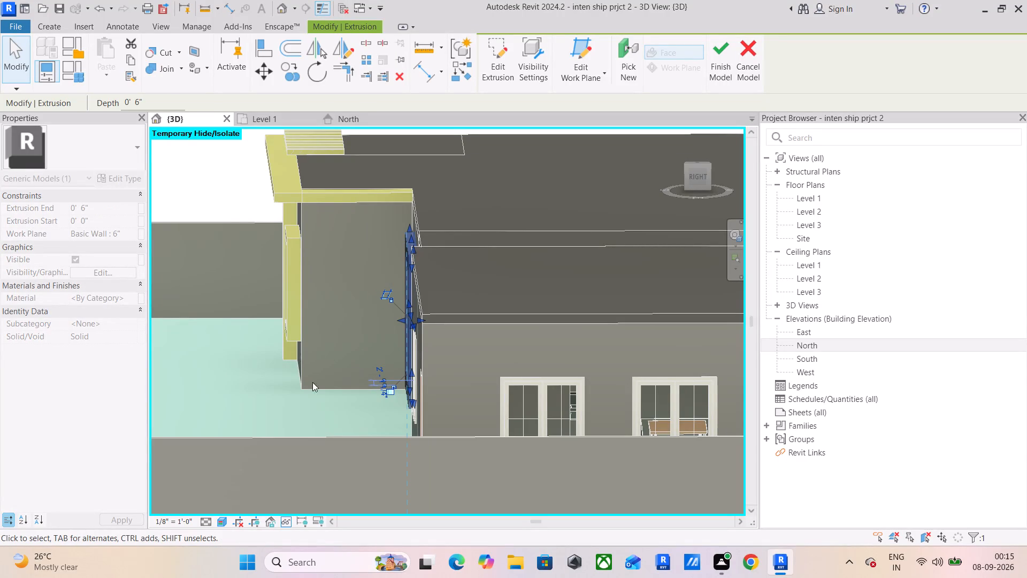
Pull the surround's front face outward to an extrusion depth of about 9 3/4".
shift+middle_drag(309, 385, 319, 400)
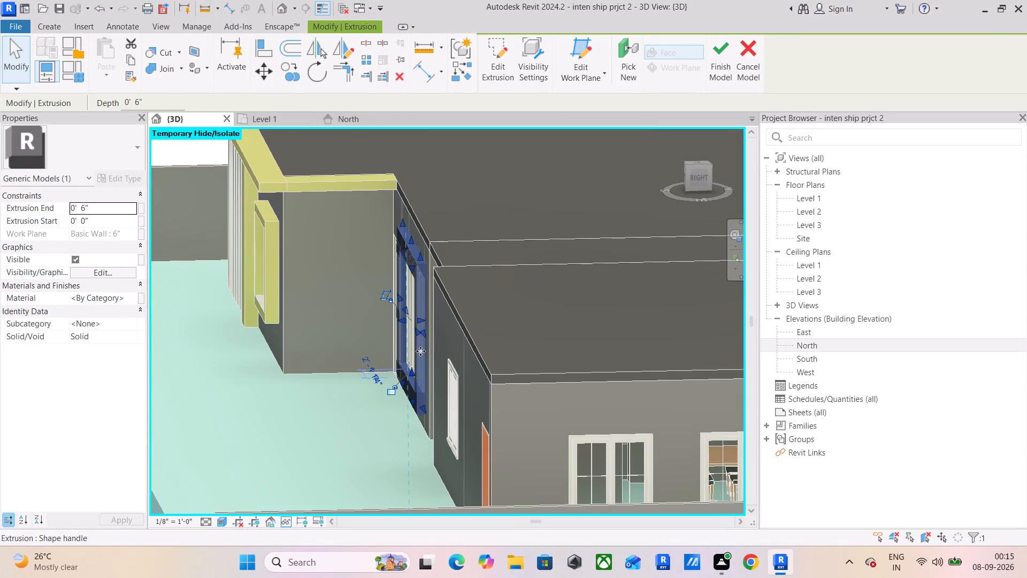
shift+middle_drag(402, 323, 396, 330)
scroll(394, 326, up, 5)
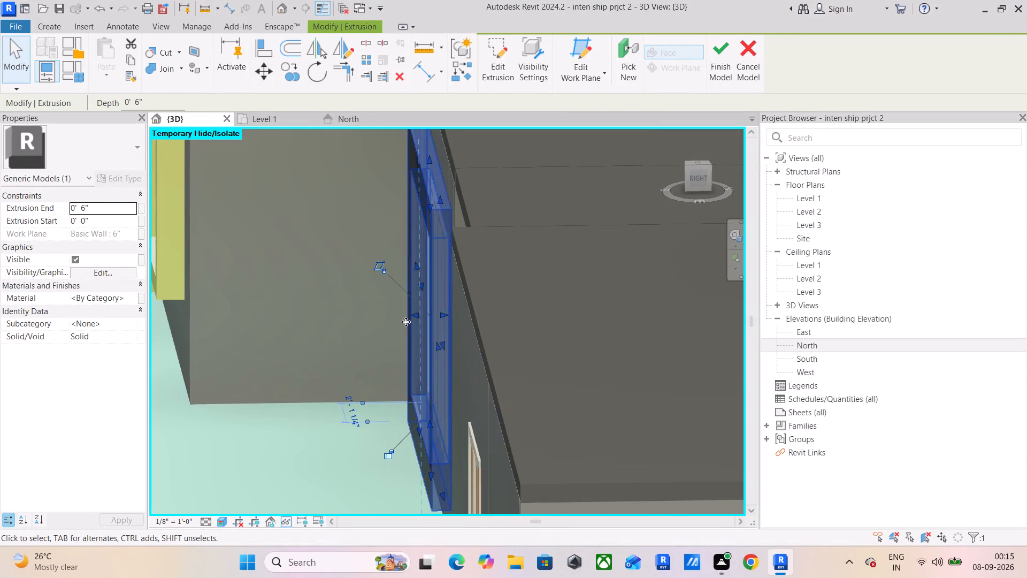
drag(413, 315, 407, 317)
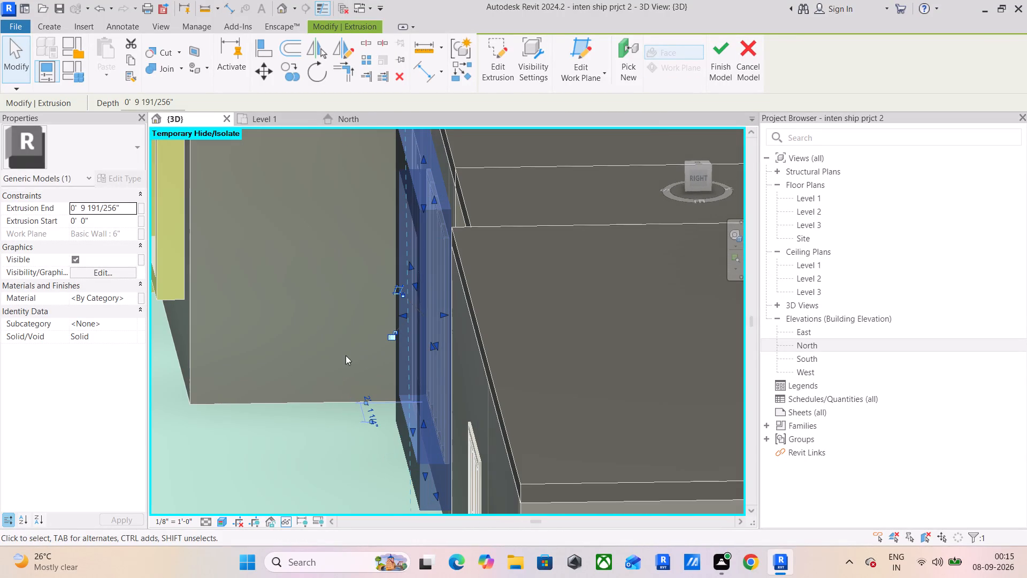
click(404, 318)
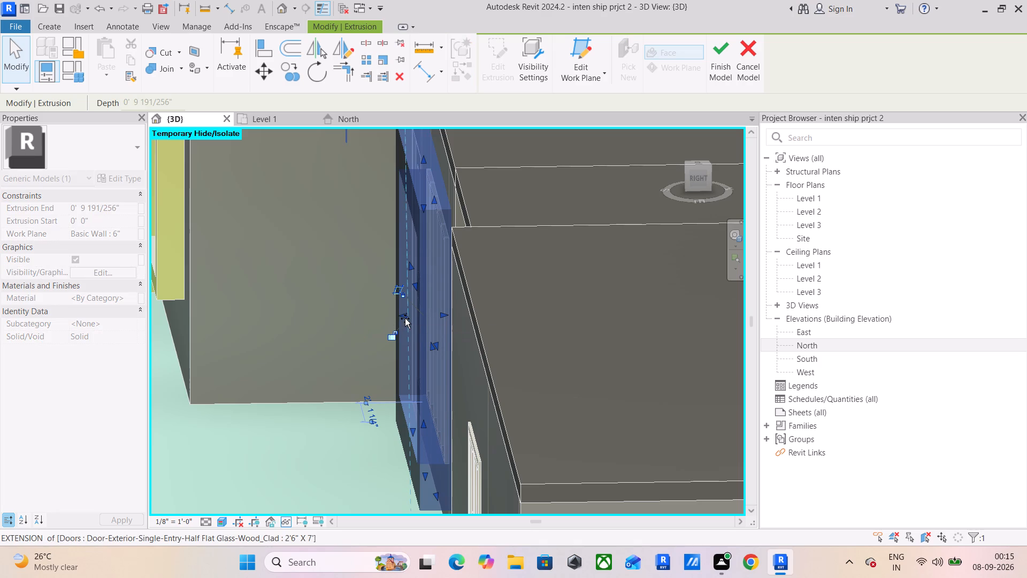
drag(241, 475, 247, 473)
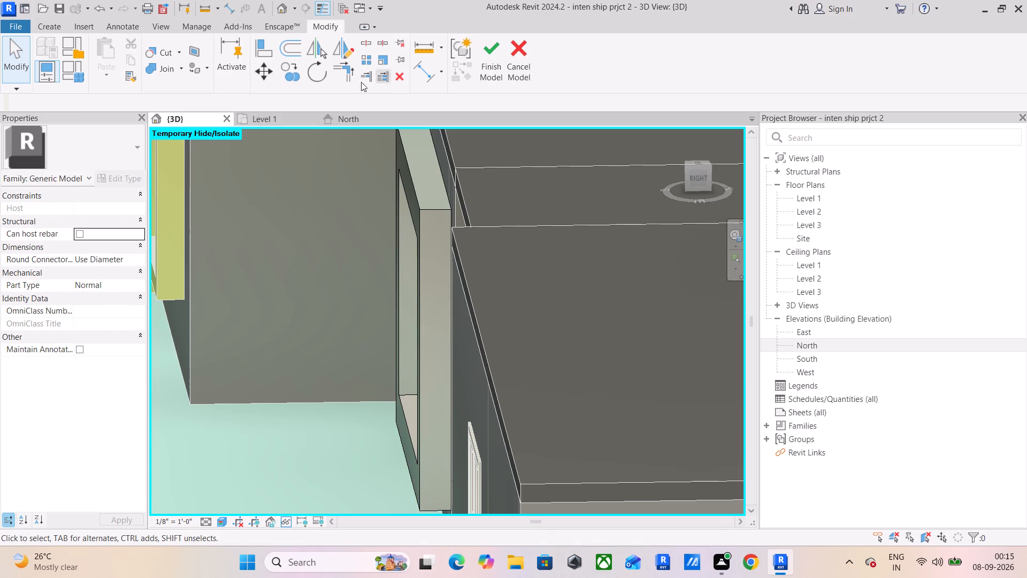
Paint the surround's outer right side, top, front and inner faces with the exterior wall material.
click(193, 71)
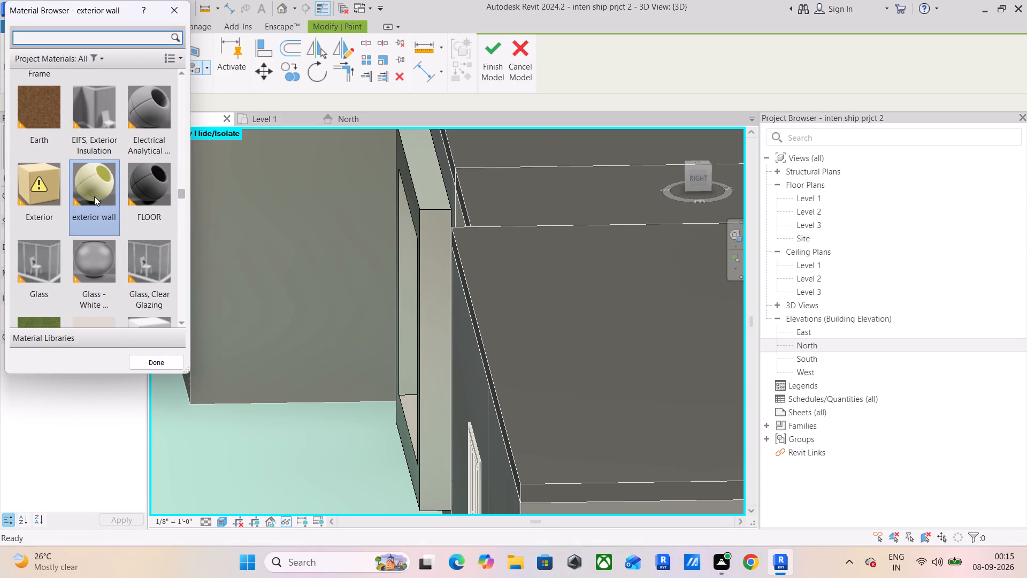
click(431, 298)
click(425, 191)
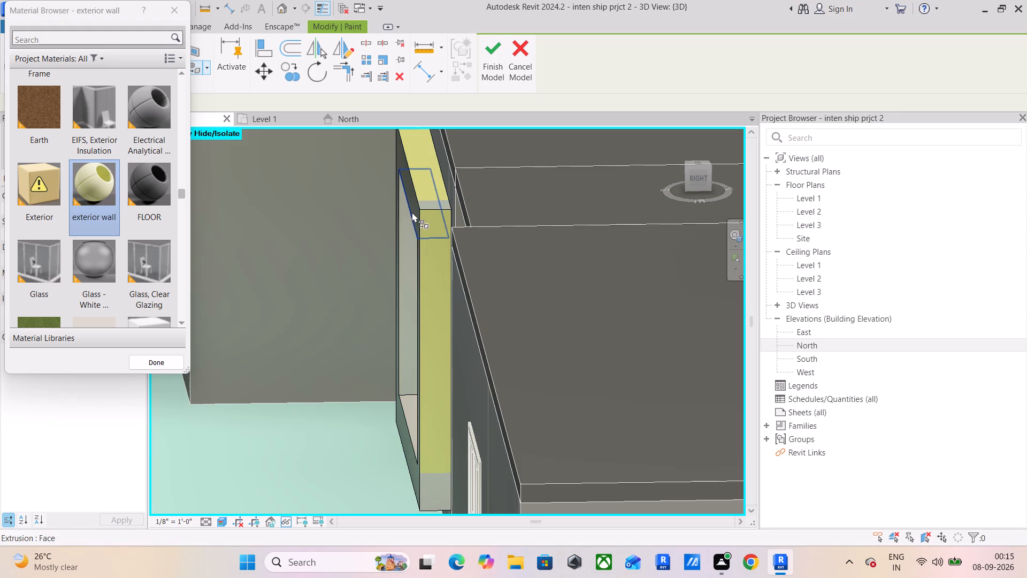
click(412, 212)
click(402, 236)
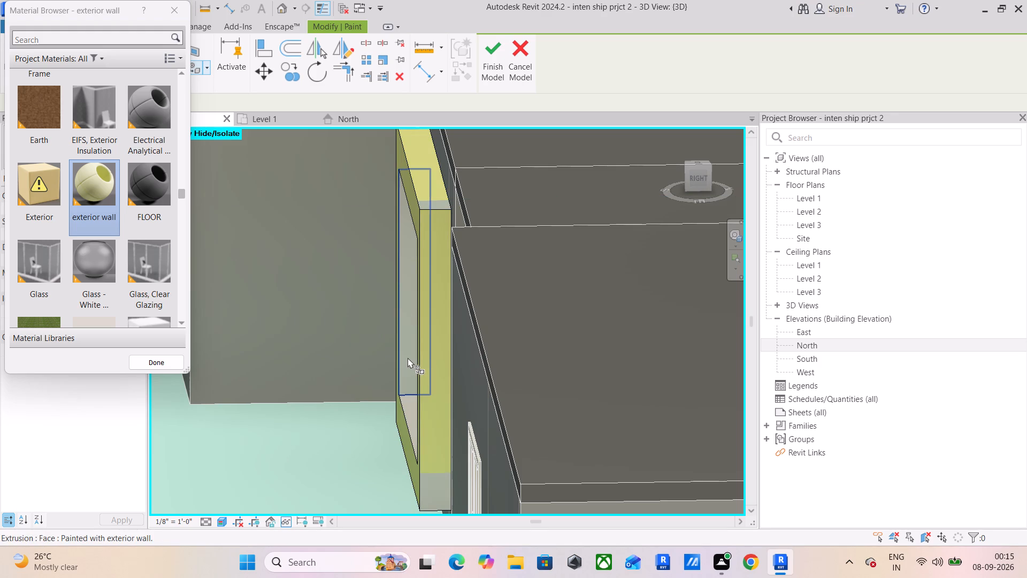
click(408, 358)
click(407, 405)
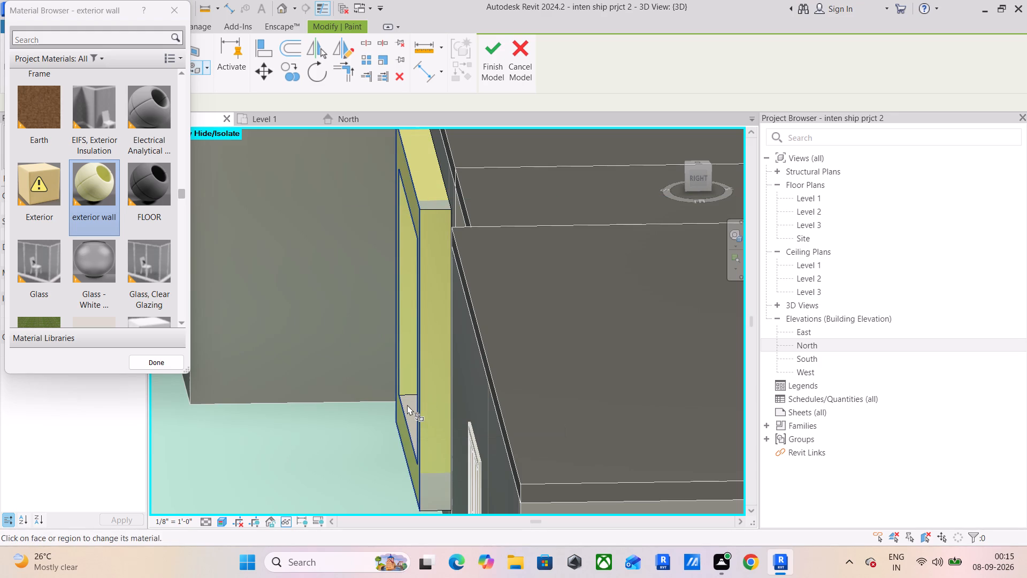
click(409, 404)
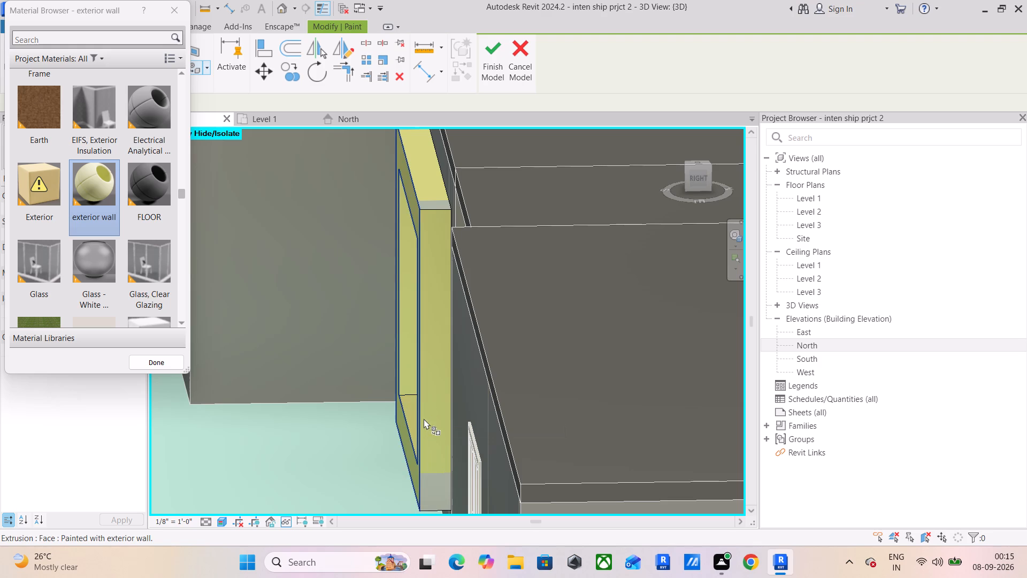
Paint the leftover patches at the surround's lower-right, upper-right and upper-left corners with the exterior wall material.
shift+middle_drag(424, 417, 474, 331)
shift+middle_drag(477, 332, 452, 408)
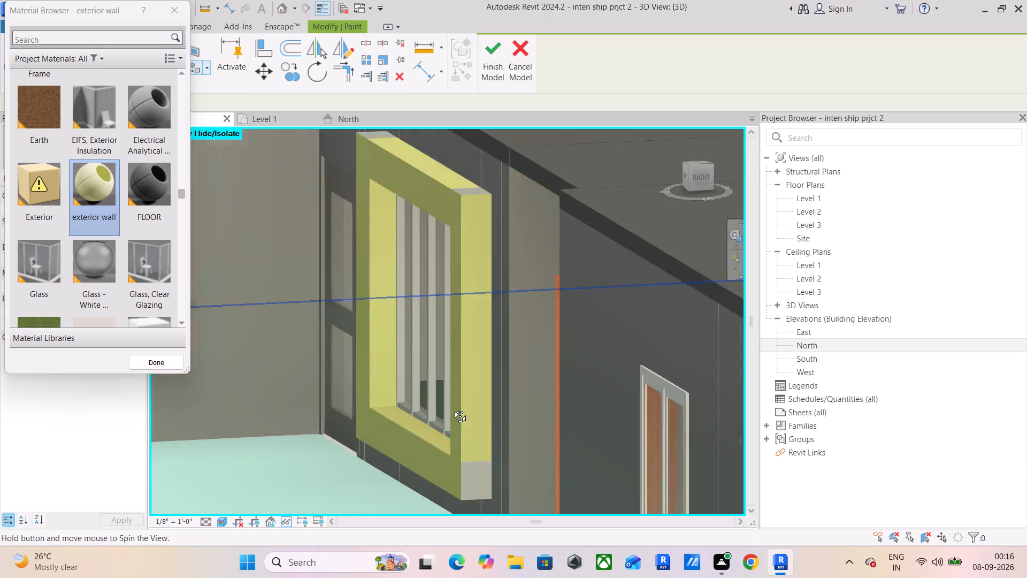
shift+middle_drag(452, 408, 453, 422)
click(476, 494)
shift+middle_drag(478, 490, 487, 489)
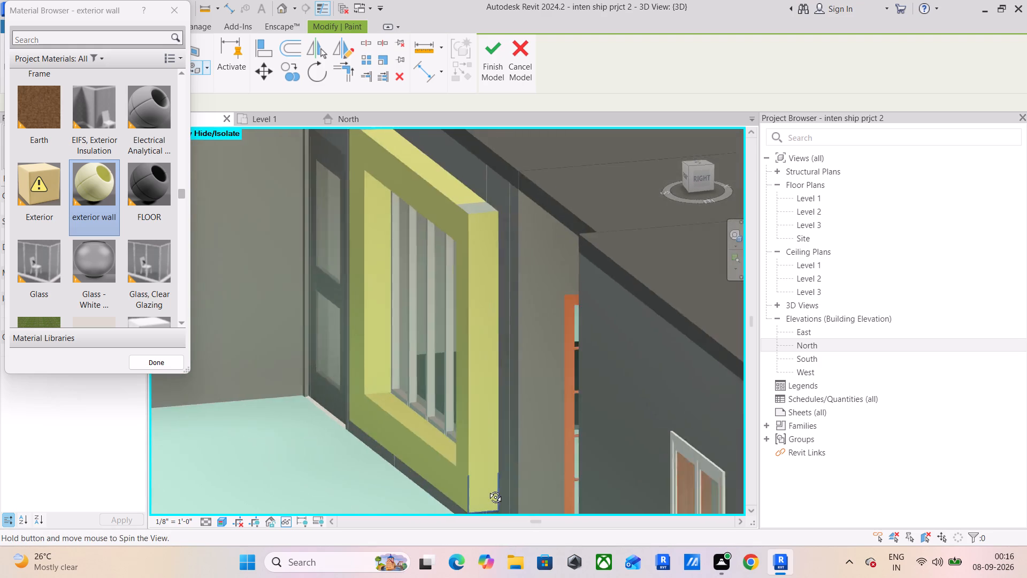
shift+middle_drag(487, 489, 598, 514)
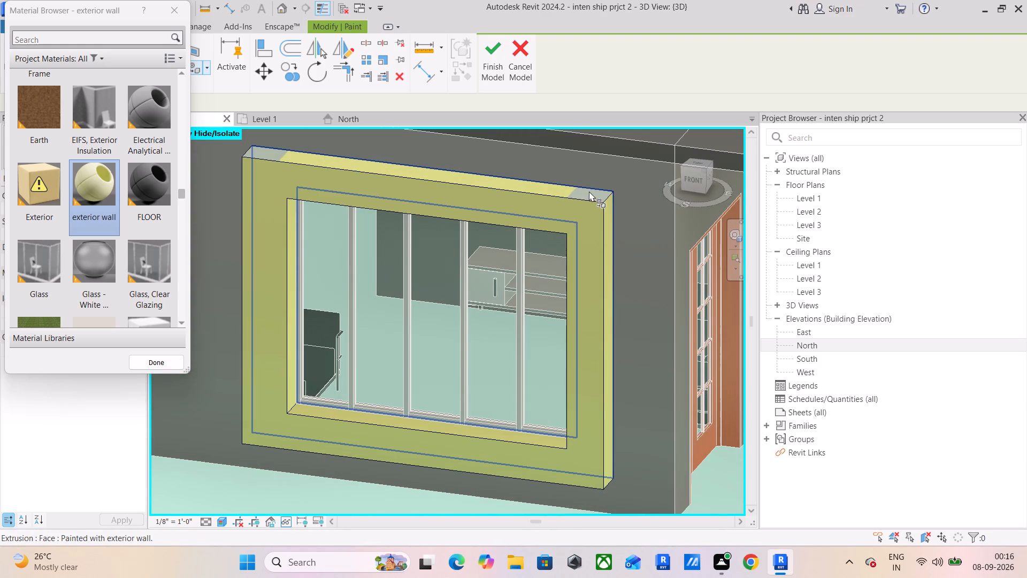
shift+middle_drag(595, 196, 584, 261)
click(585, 247)
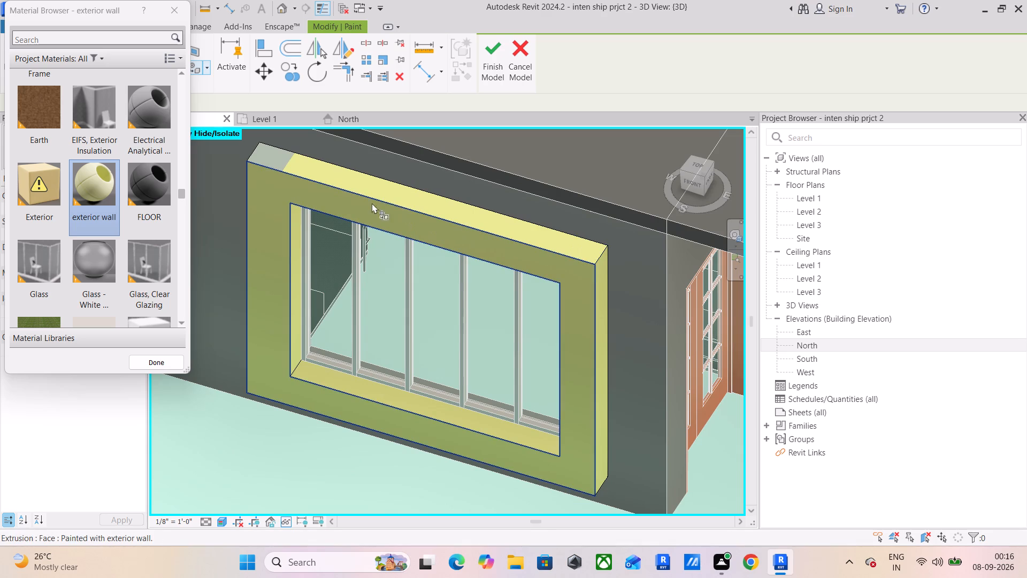
click(267, 160)
Paint the outer left side of the multi-pane window surround with the exterior wall material.
shift+middle_drag(331, 207, 491, 175)
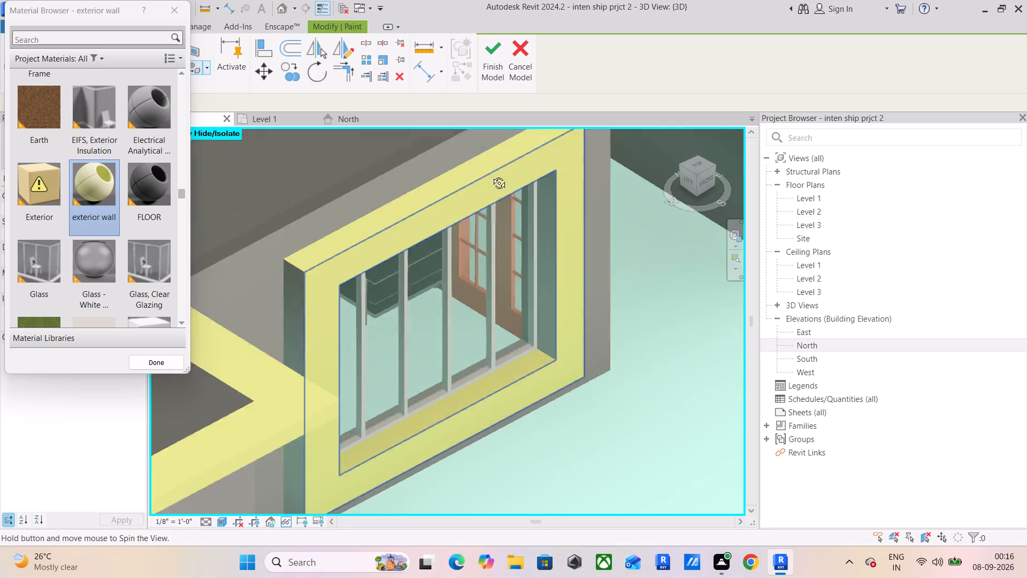
shift+middle_drag(491, 175, 478, 119)
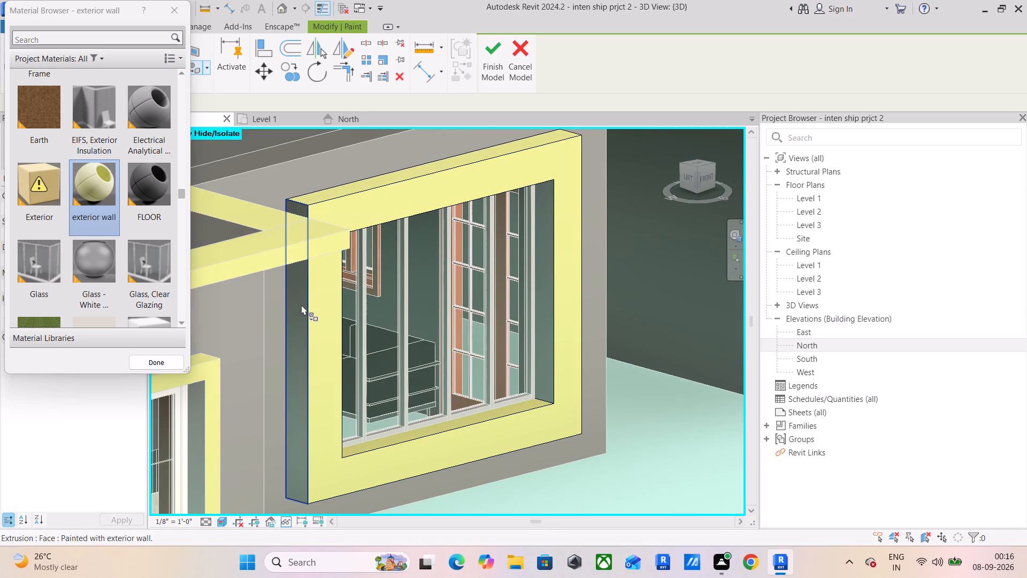
click(301, 305)
Examine the surround's underside, lower edge and inner faces for areas still lacking the exterior wall paint.
shift+middle_drag(322, 366, 302, 264)
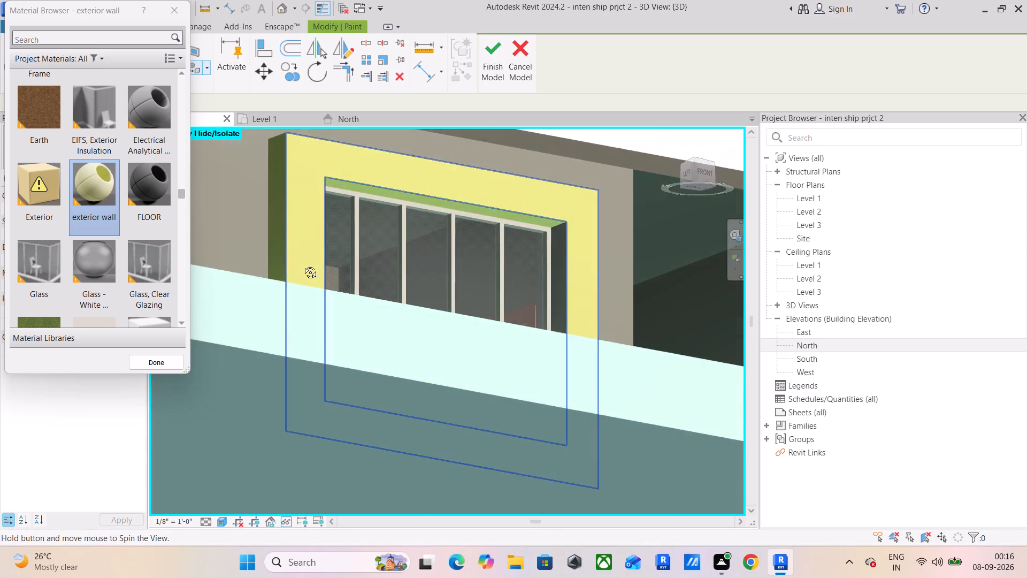
shift+middle_drag(302, 264, 295, 300)
scroll(466, 420, up, 11)
shift+middle_drag(473, 407, 415, 205)
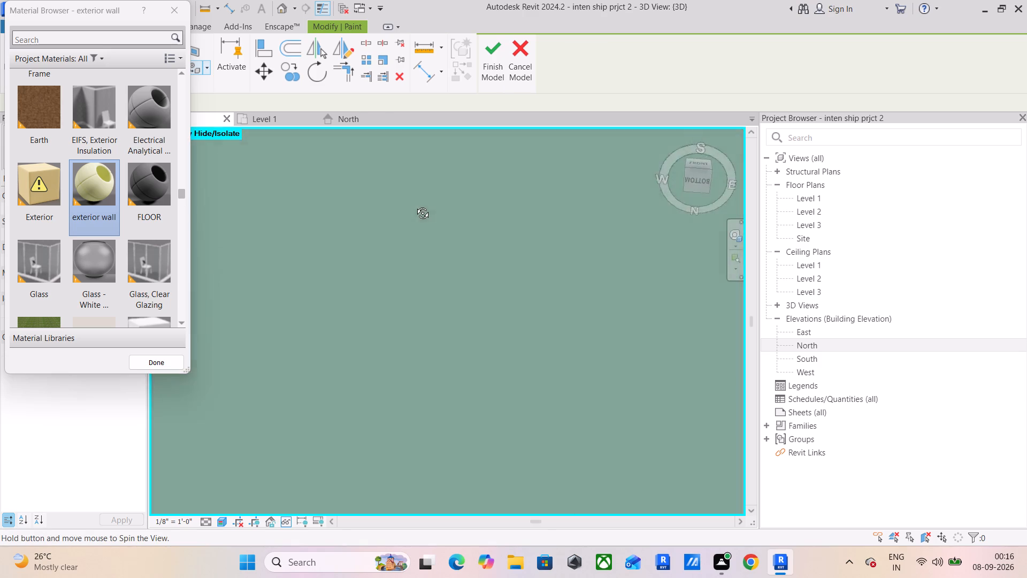
shift+middle_drag(415, 205, 349, 433)
scroll(350, 406, down, 5)
middle_drag(317, 381, 328, 172)
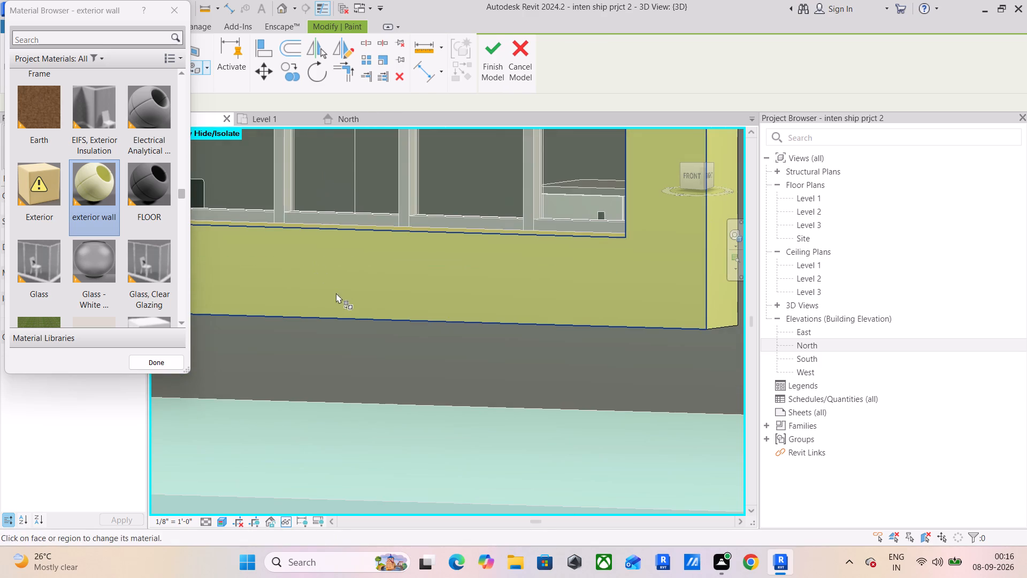
shift+middle_drag(336, 293, 306, 278)
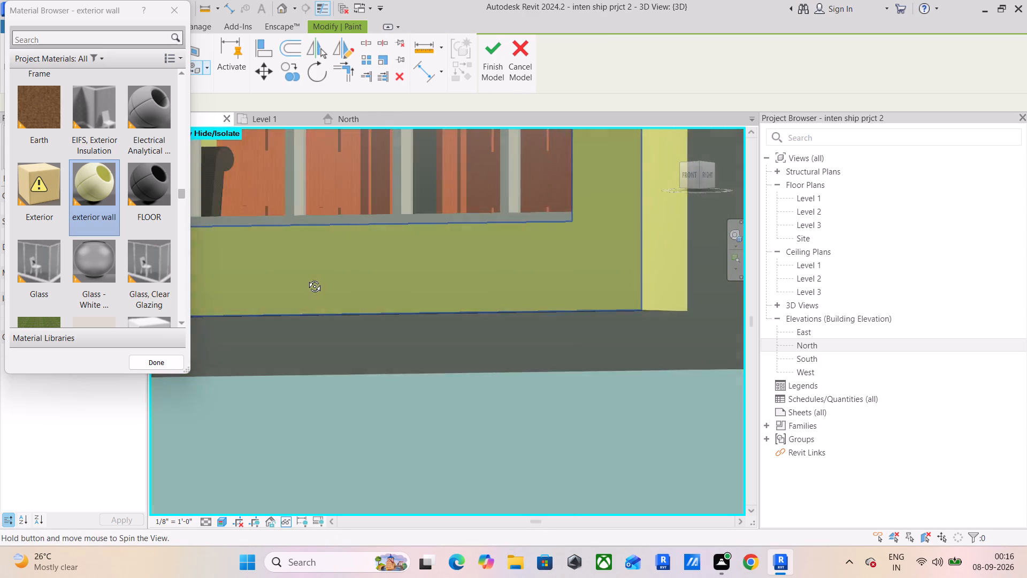
shift+middle_drag(306, 278, 298, 310)
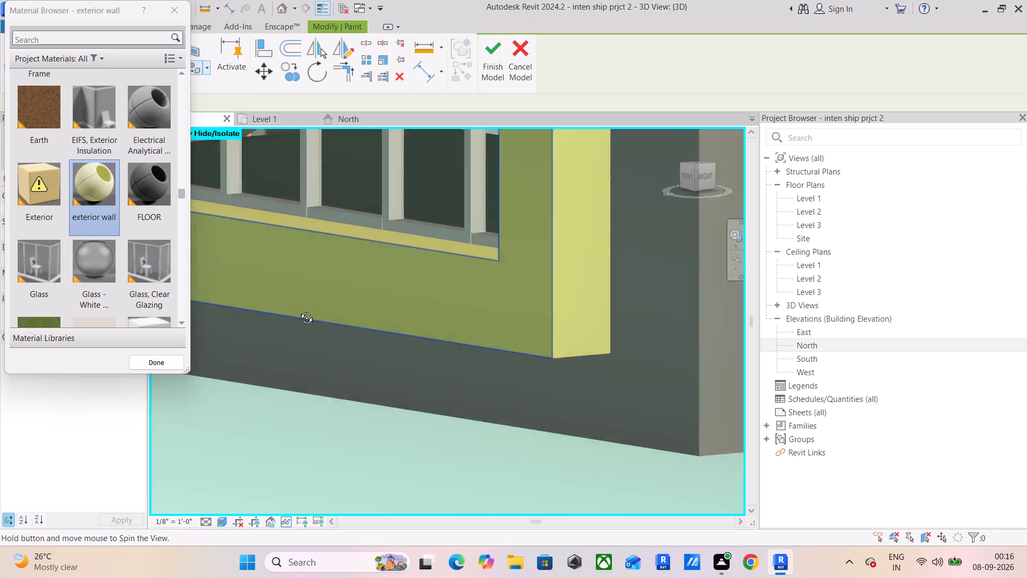
shift+middle_drag(298, 310, 352, 311)
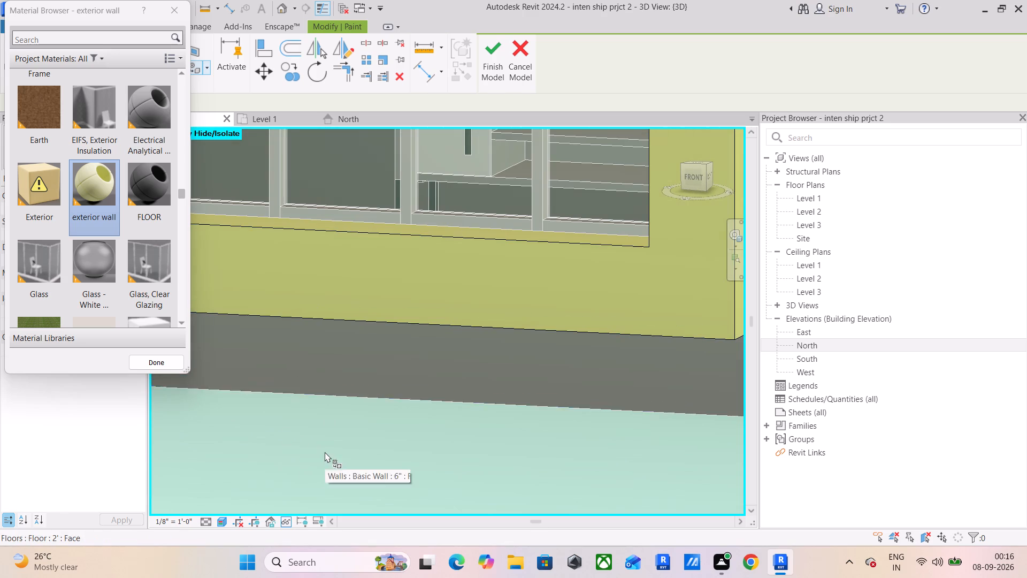
scroll(325, 452, down, 5)
middle_drag(328, 449, 387, 328)
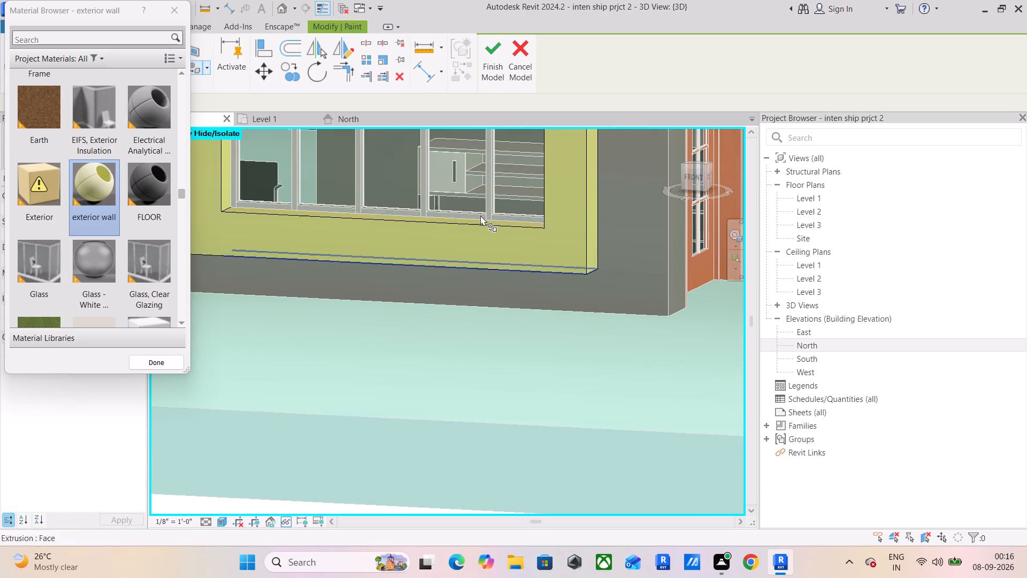
Finish the in-place model of the multi-pane window surround.
click(495, 54)
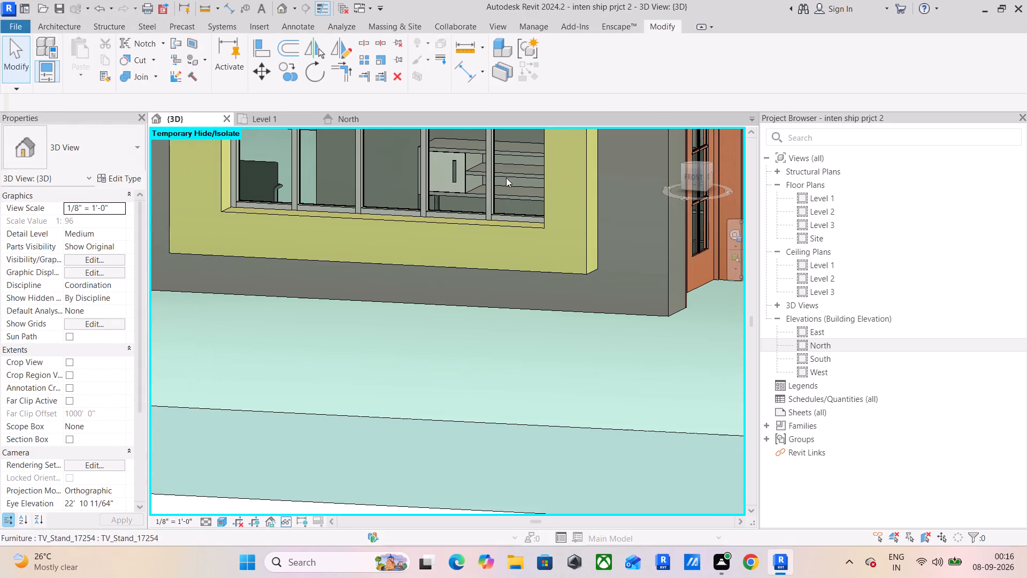
Create a new in-place component in the Generic Models category and start an extrusion in it.
shift+middle_drag(468, 413, 511, 452)
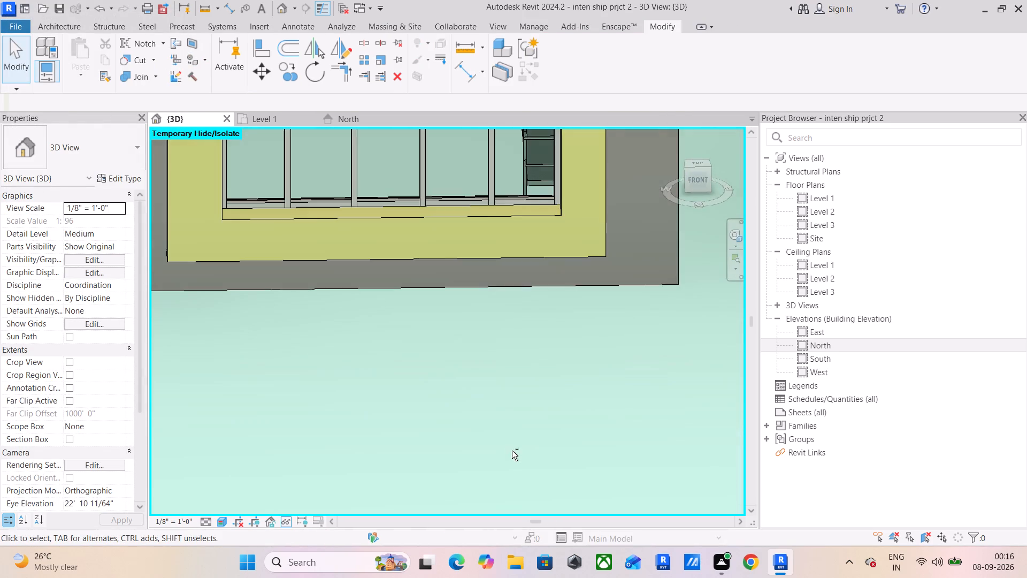
shift+scroll(502, 375, down, 5)
scroll(476, 304, down, 2)
shift+middle_drag(471, 298, 392, 281)
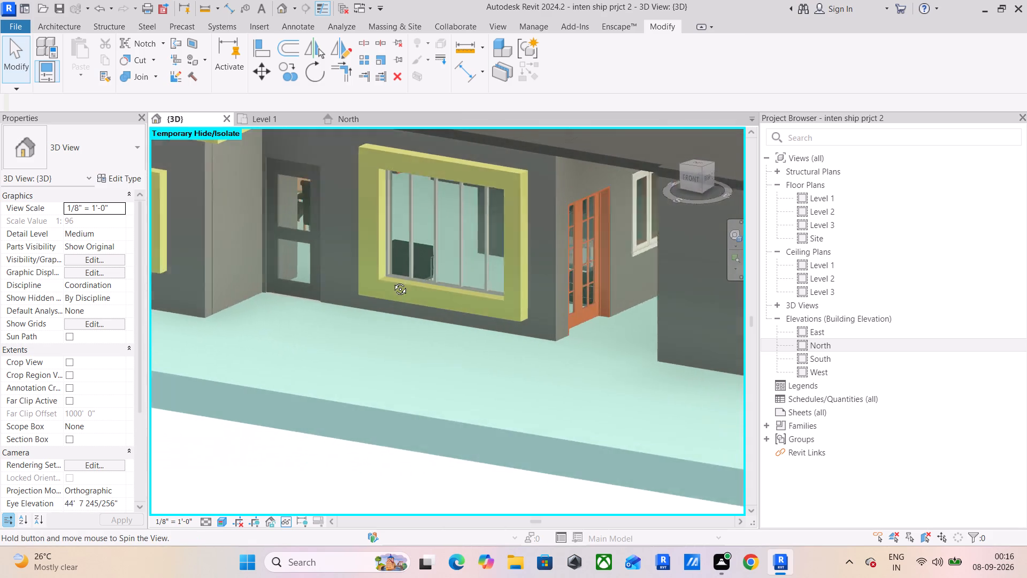
shift+middle_drag(392, 281, 382, 280)
scroll(390, 270, down, 4)
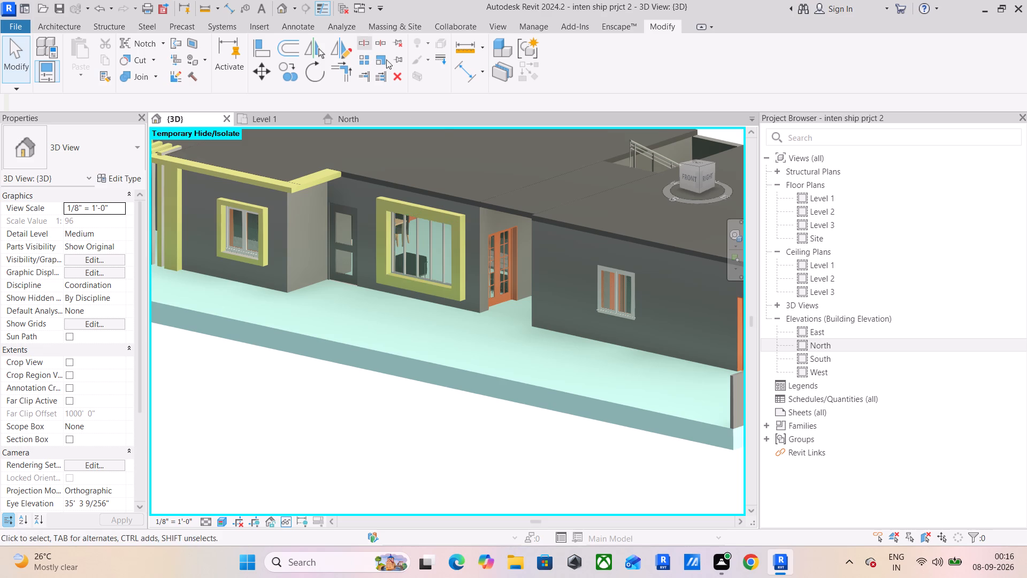
click(37, 23)
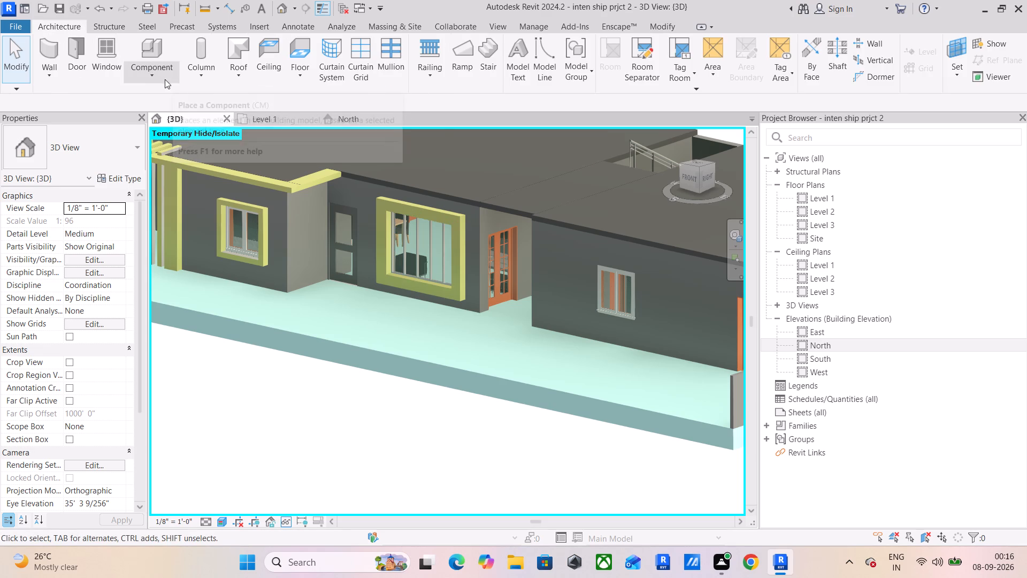
click(163, 78)
click(177, 126)
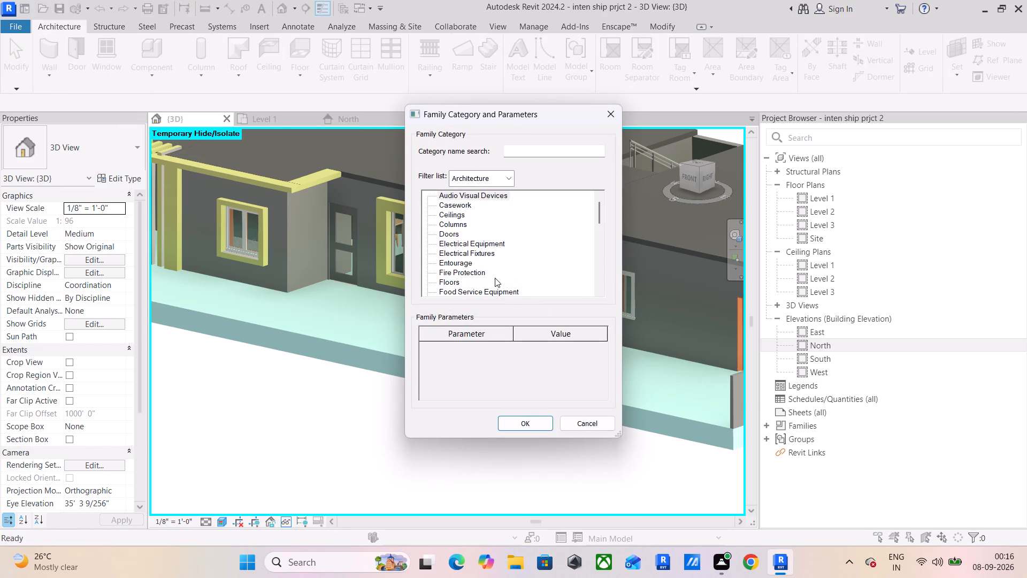
click(494, 286)
key(g)
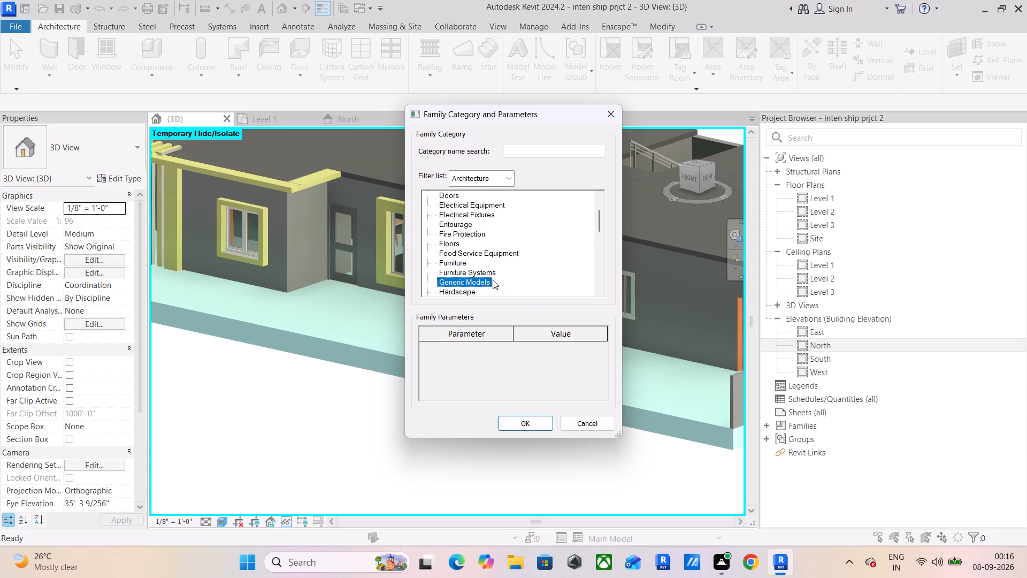
click(532, 426)
click(519, 300)
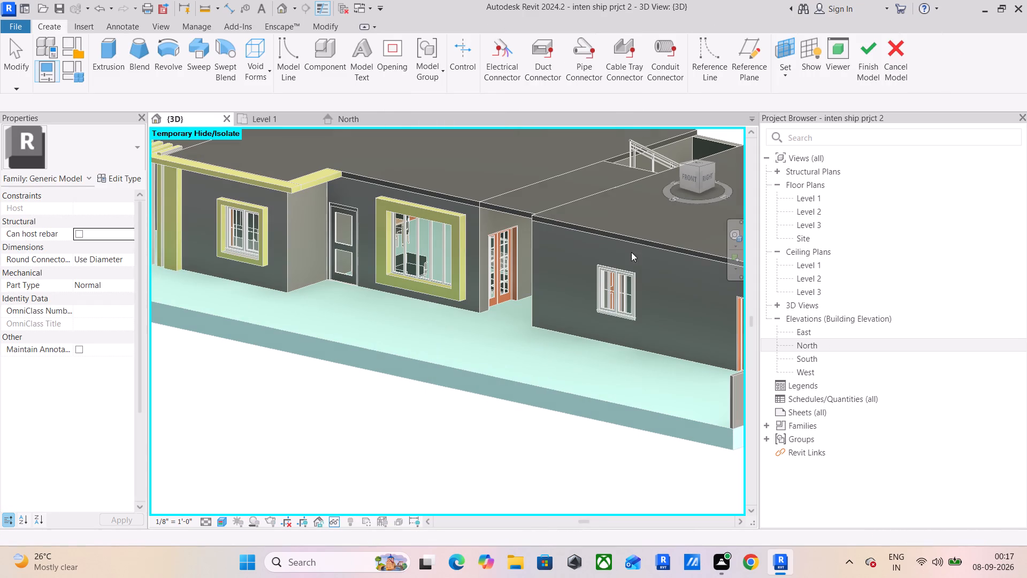
click(106, 51)
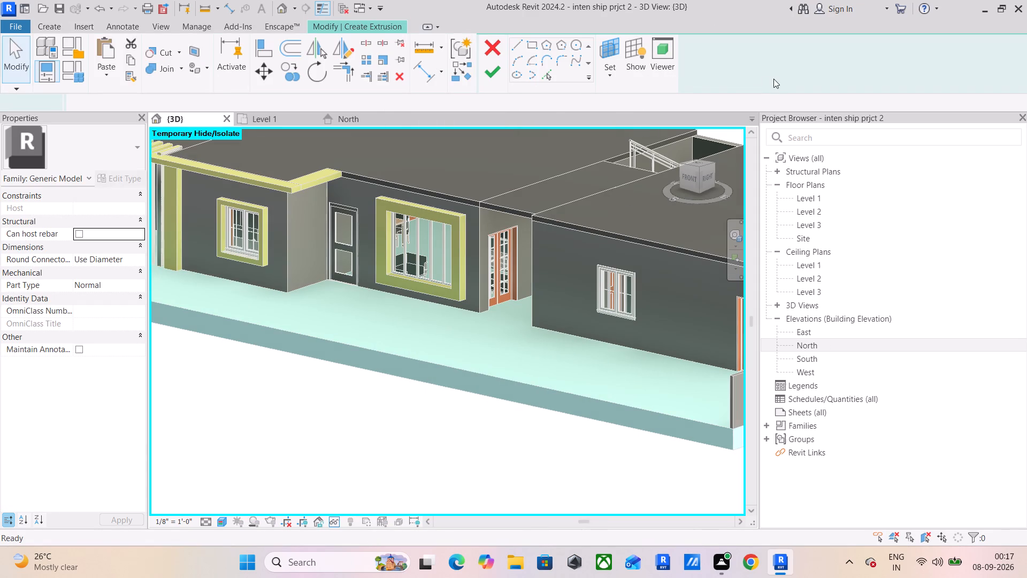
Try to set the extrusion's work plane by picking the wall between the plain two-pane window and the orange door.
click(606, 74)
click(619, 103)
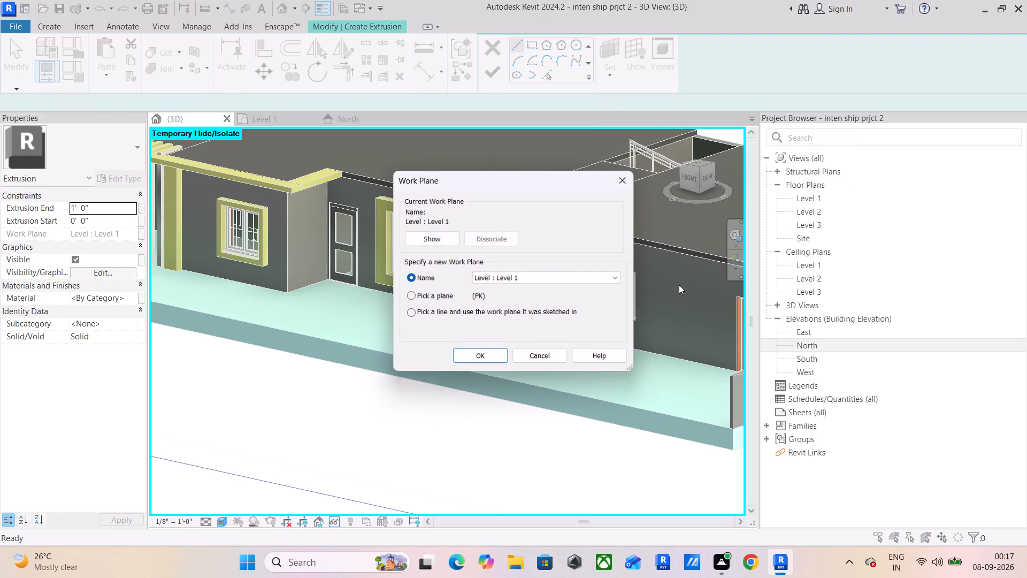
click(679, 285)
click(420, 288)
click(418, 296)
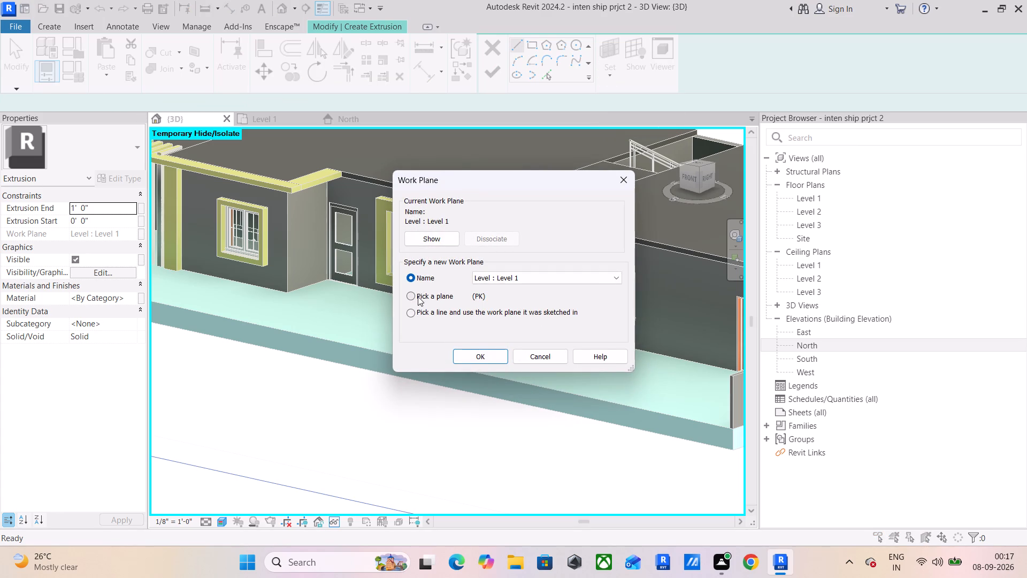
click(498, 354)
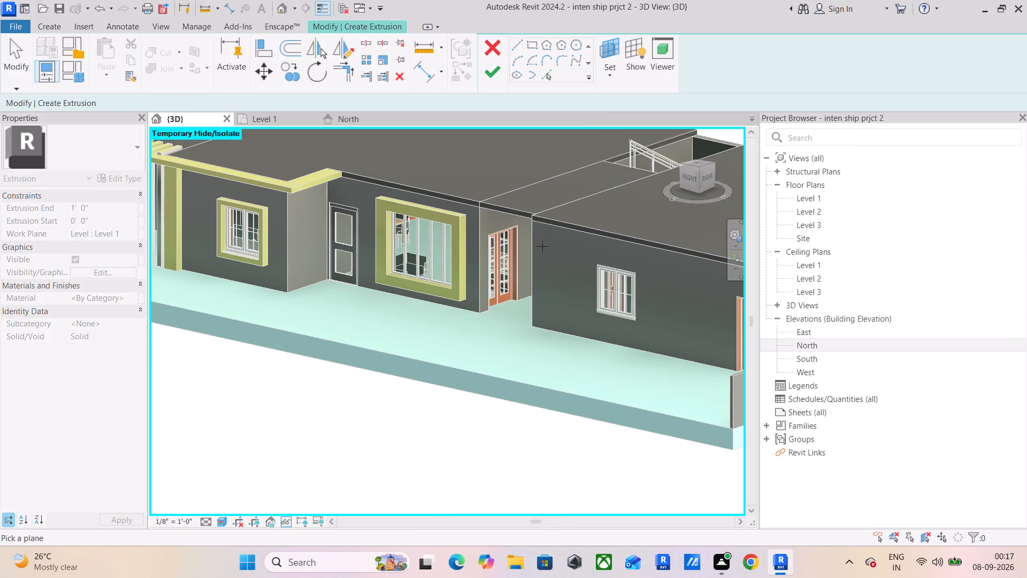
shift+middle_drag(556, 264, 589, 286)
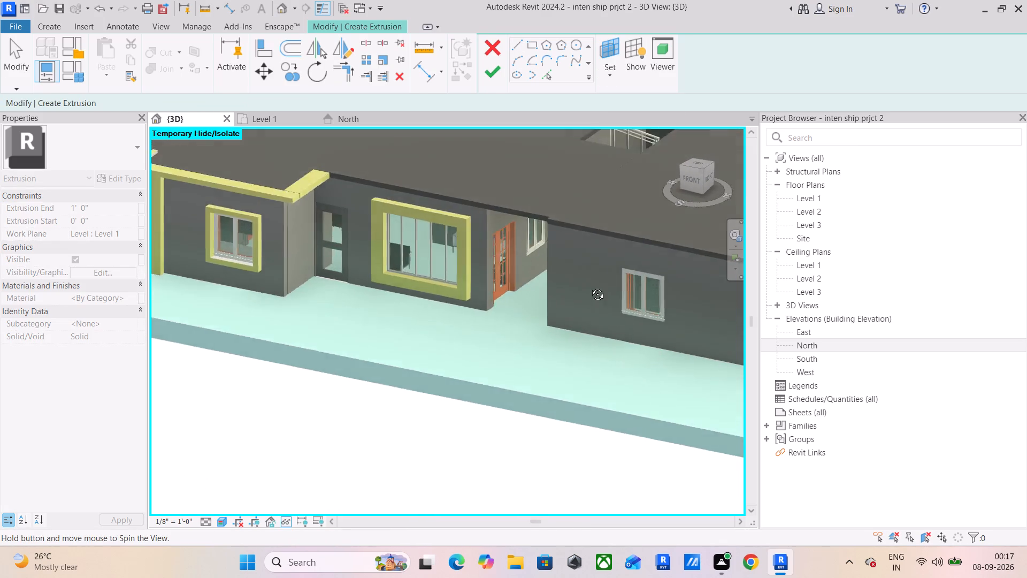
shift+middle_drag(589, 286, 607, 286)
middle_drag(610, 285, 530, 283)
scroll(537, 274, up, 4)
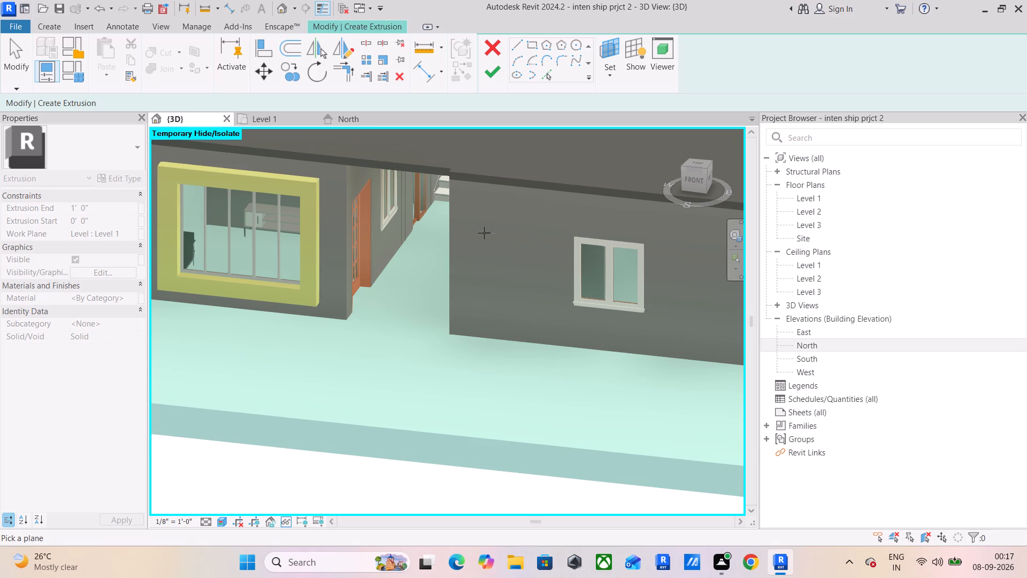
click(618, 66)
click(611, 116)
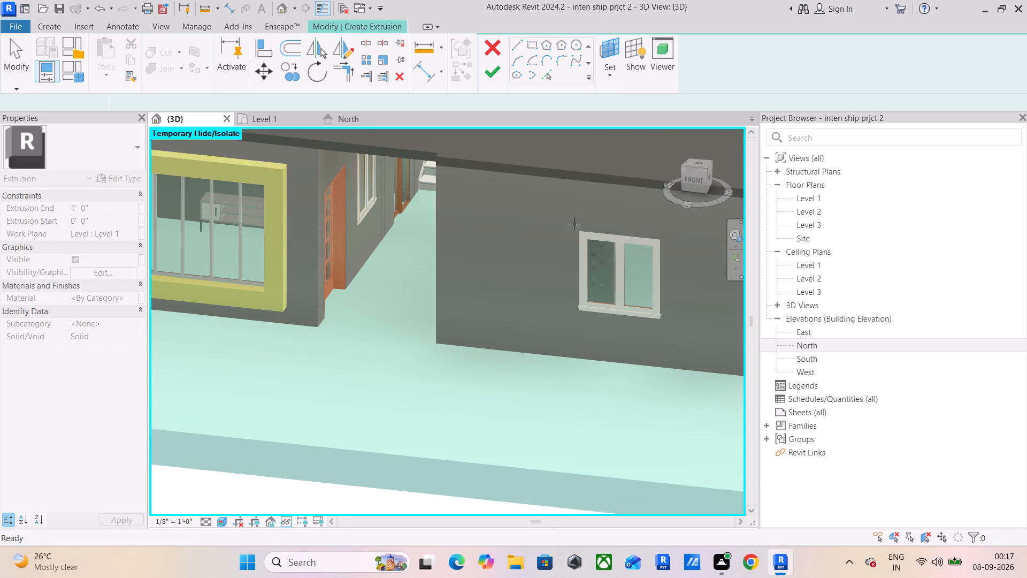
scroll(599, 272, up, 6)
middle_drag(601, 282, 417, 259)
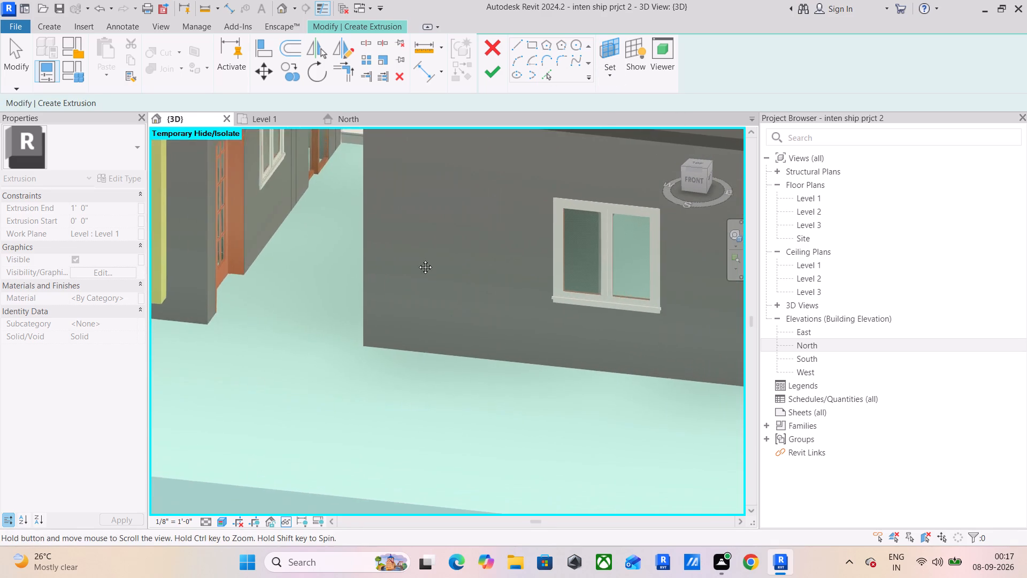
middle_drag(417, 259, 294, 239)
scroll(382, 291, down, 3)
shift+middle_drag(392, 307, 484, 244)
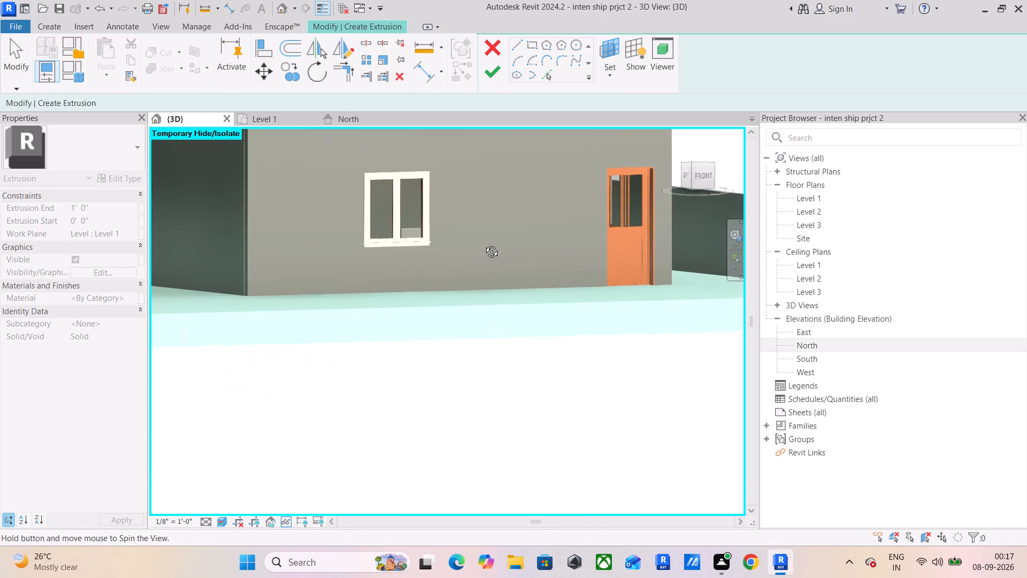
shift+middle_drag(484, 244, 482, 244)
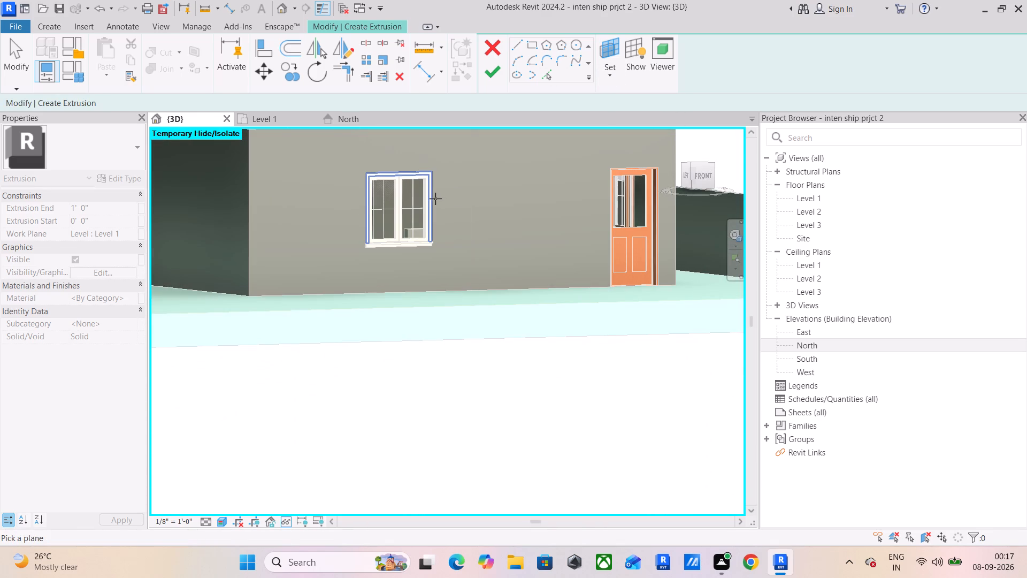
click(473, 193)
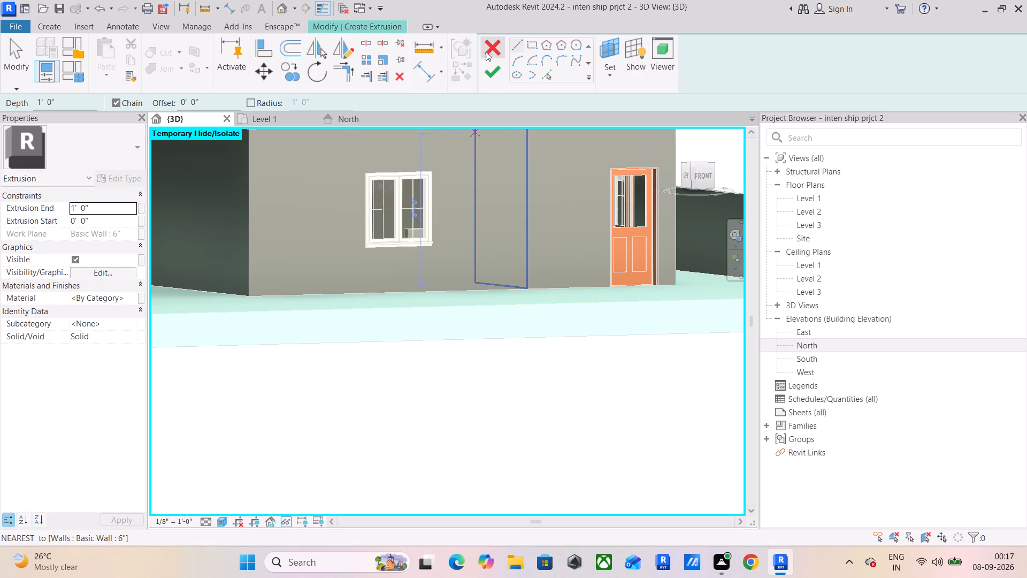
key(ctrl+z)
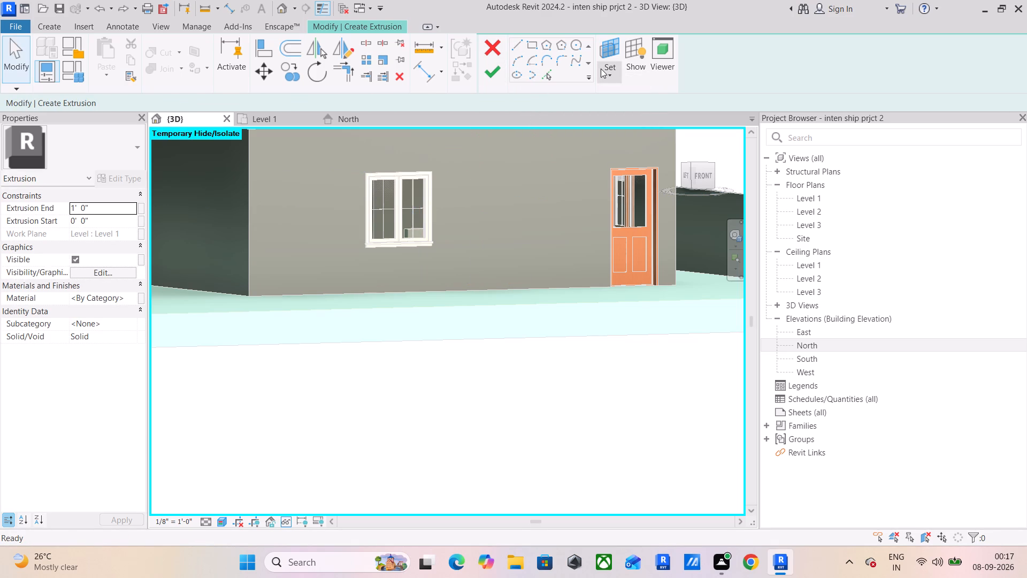
Set the extrusion's work plane by picking the wall next to the orange door.
click(602, 69)
click(626, 124)
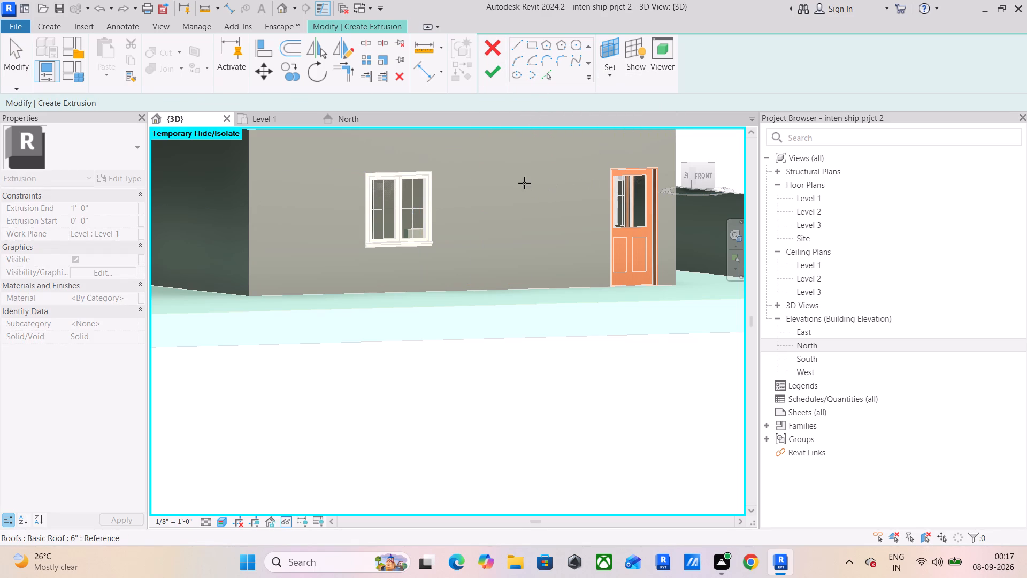
shift+middle_drag(516, 212, 525, 257)
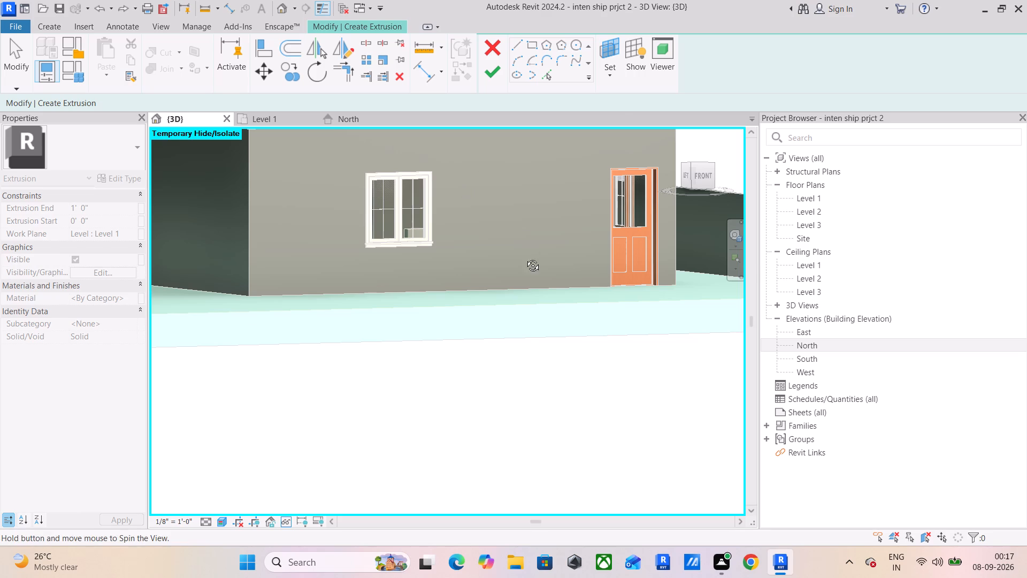
shift+middle_drag(525, 257, 523, 270)
middle_drag(585, 229, 406, 227)
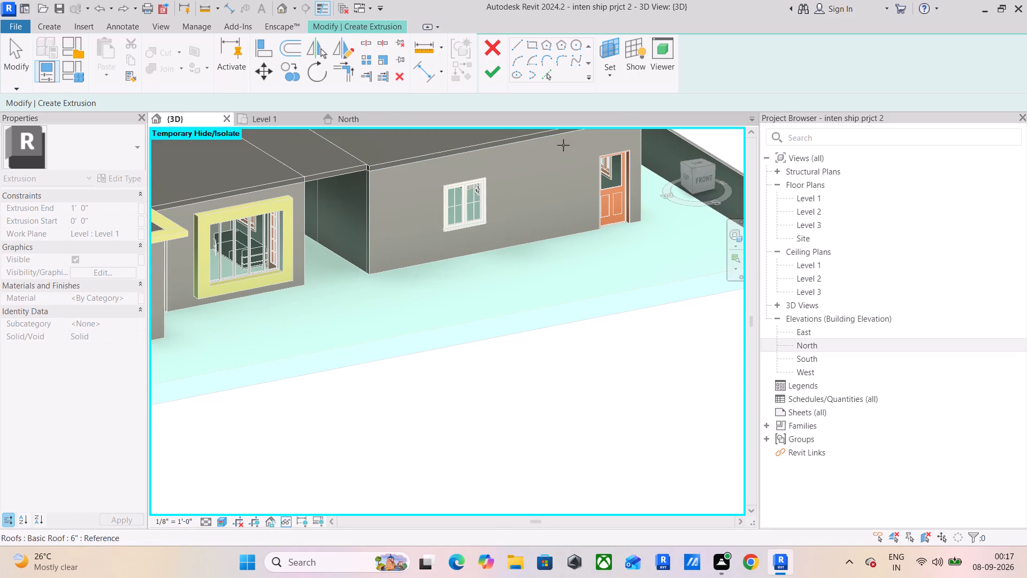
click(595, 176)
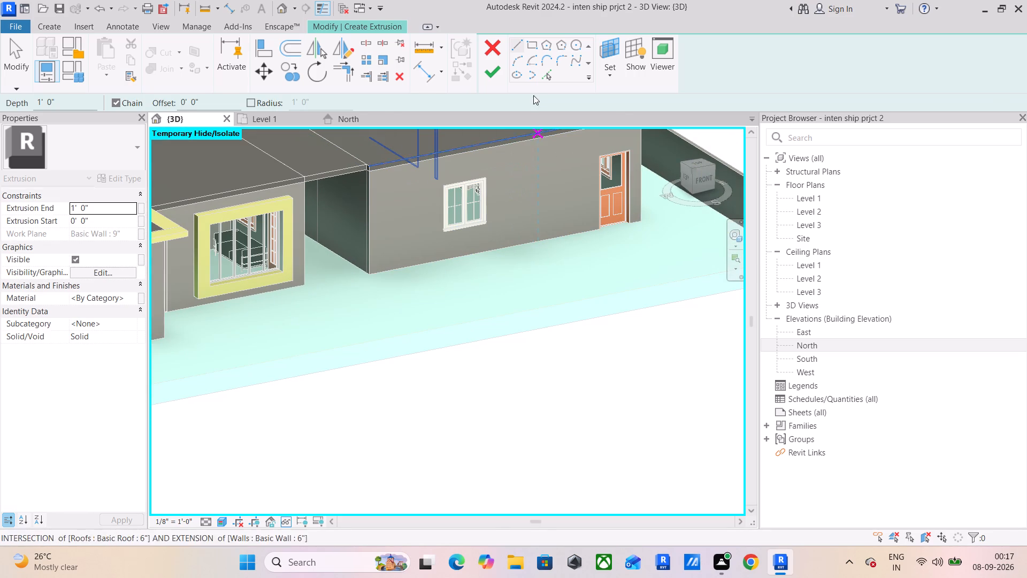
Show the plain two-pane window straight from the front and switch the display to wireframe.
click(707, 181)
scroll(520, 346, up, 6)
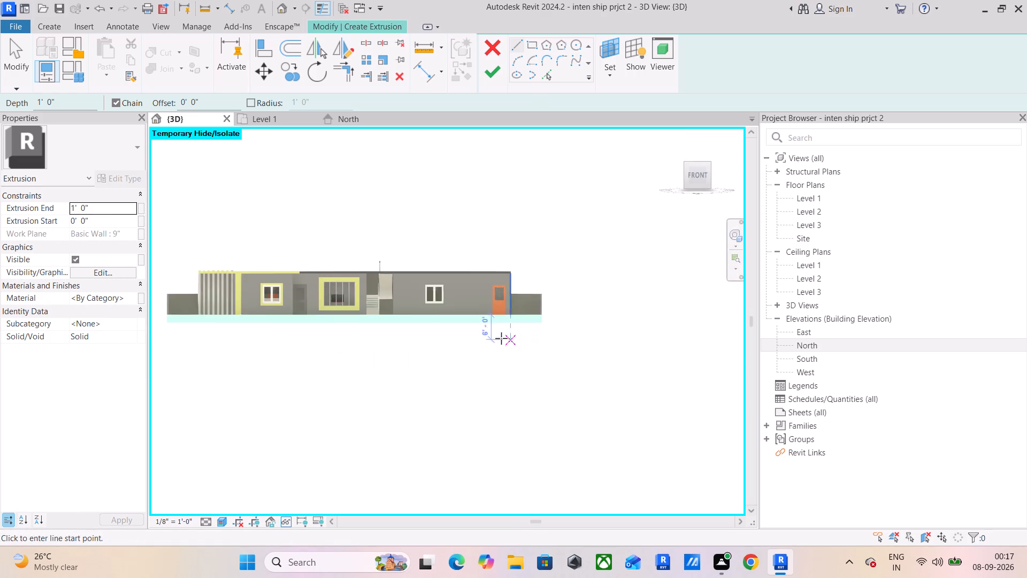
scroll(411, 282, up, 16)
middle_drag(507, 331, 364, 270)
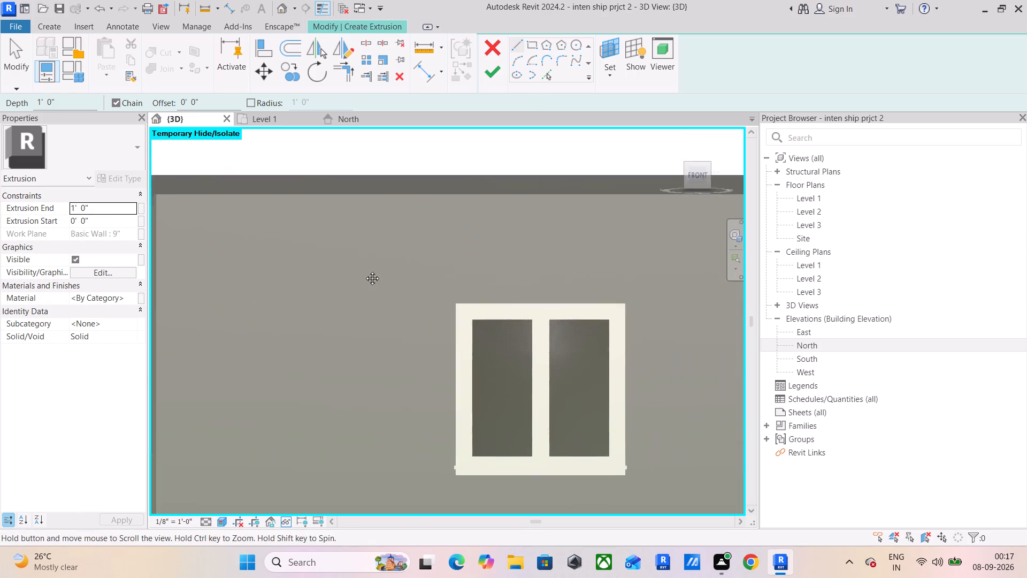
middle_drag(364, 270, 257, 205)
scroll(306, 385, up, 5)
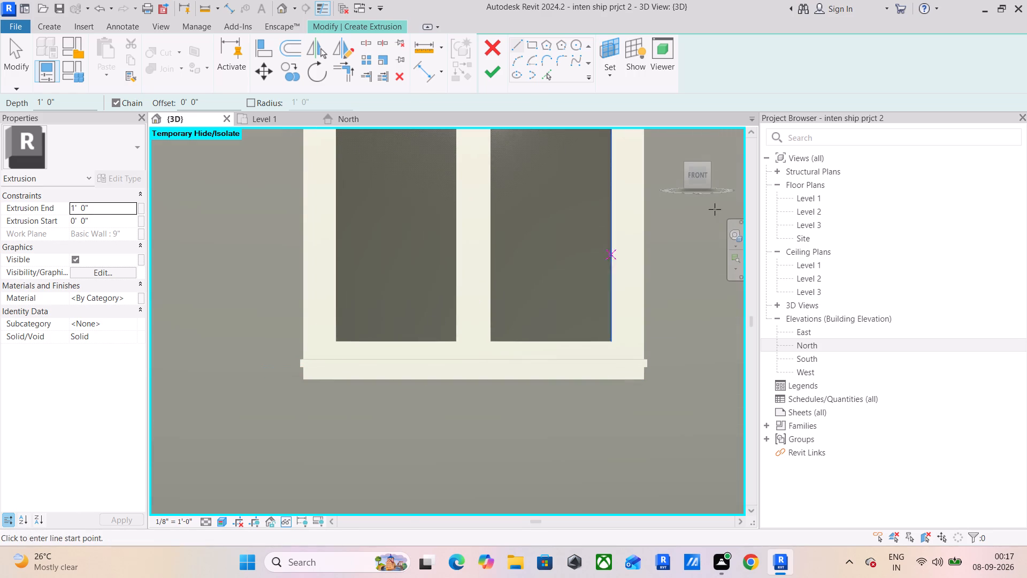
click(225, 521)
click(248, 450)
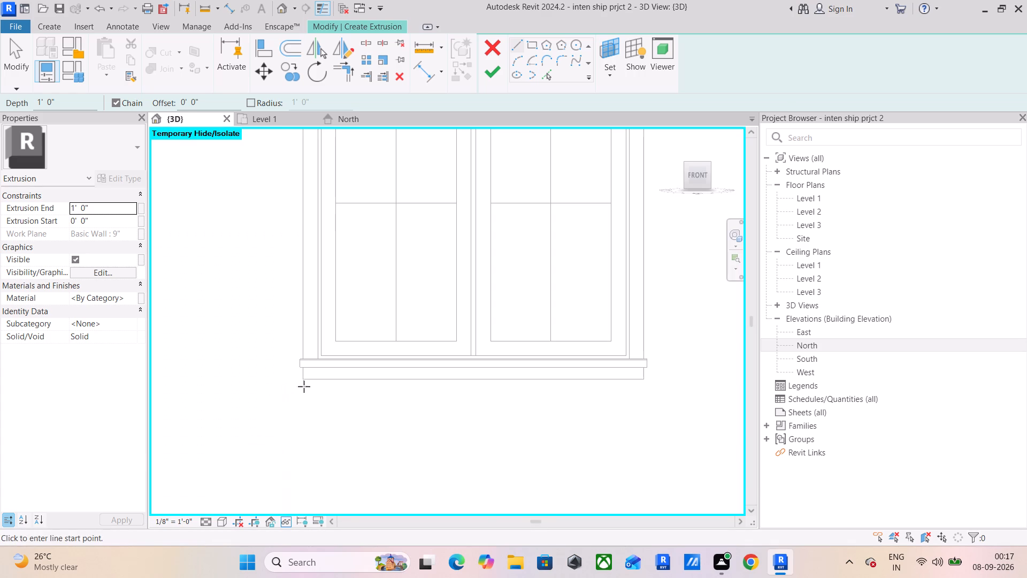
Sketch a 1' line outward from the window trim's lower left corner, continuing vertically up to about the trim's top level.
click(306, 379)
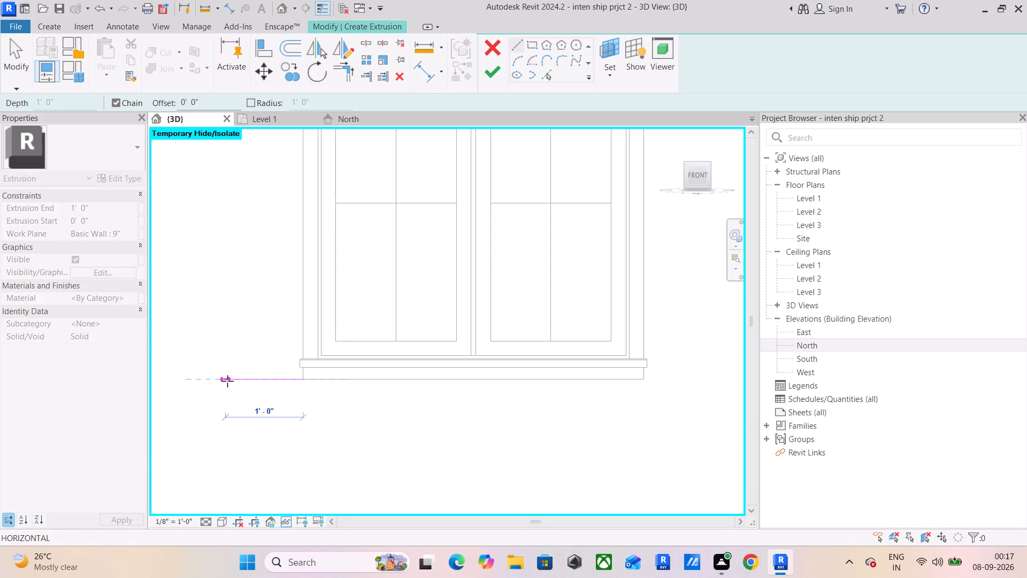
click(228, 381)
middle_drag(229, 207, 230, 282)
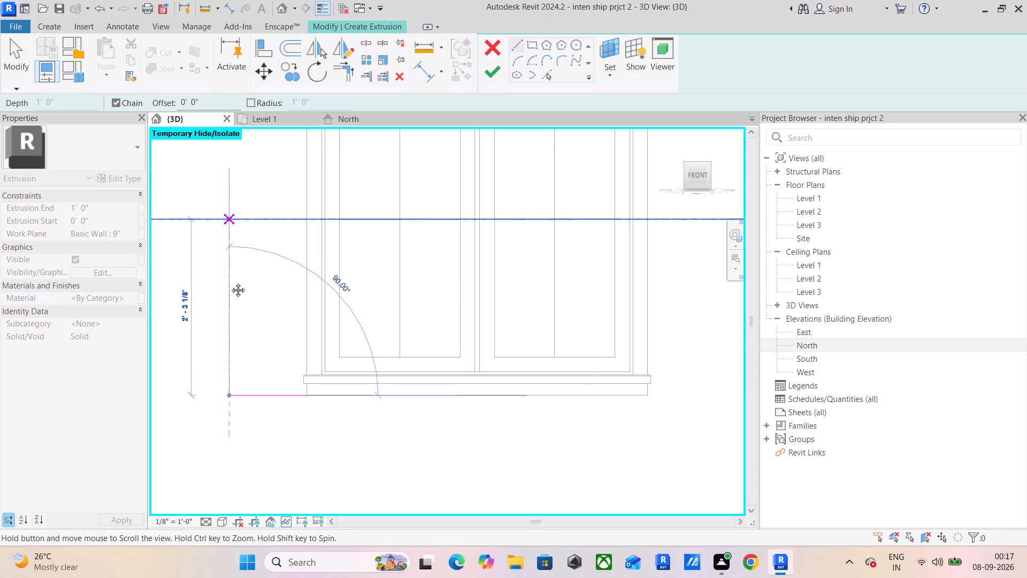
middle_drag(230, 282, 207, 499)
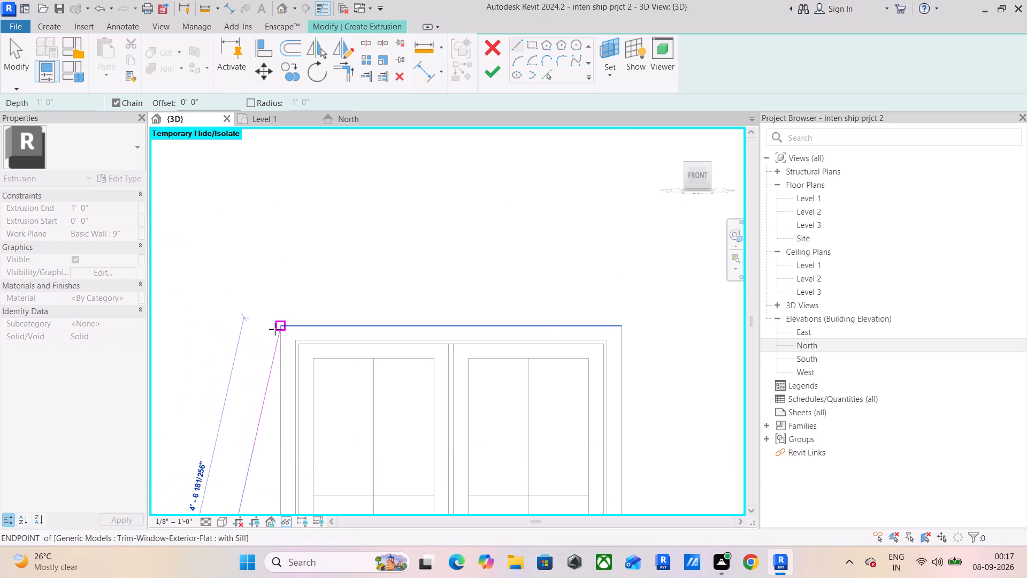
click(201, 326)
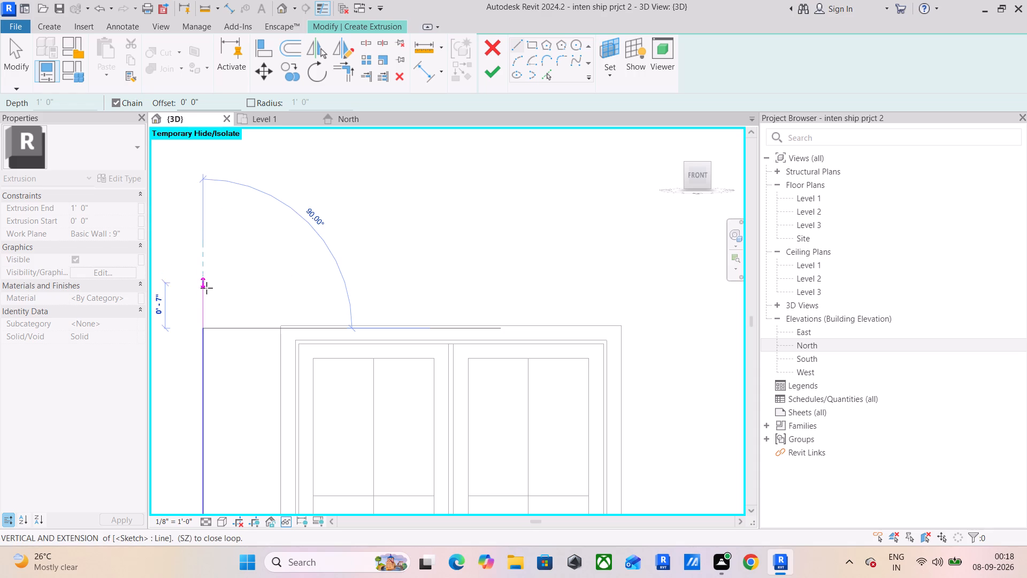
key(ctrl+z)
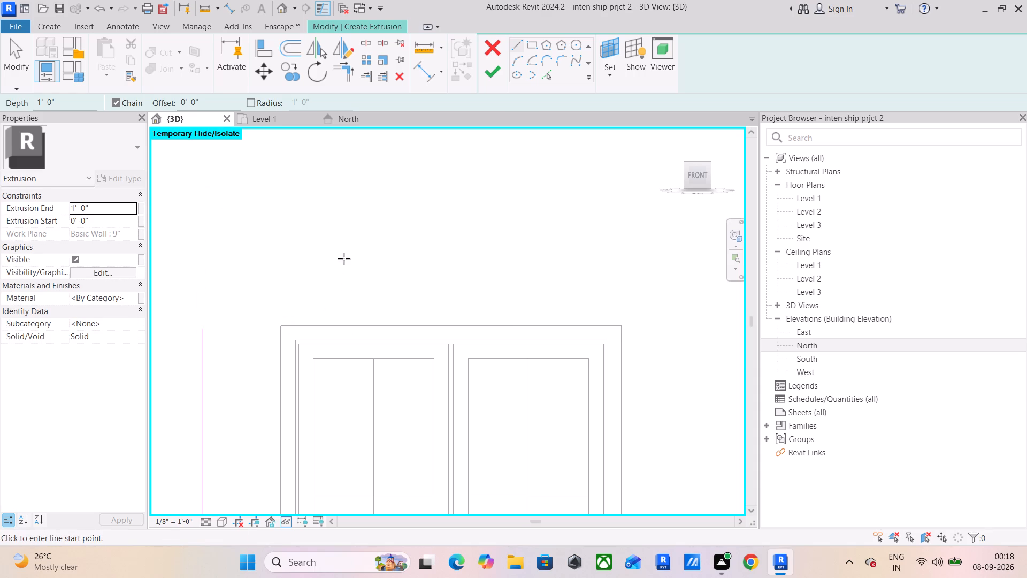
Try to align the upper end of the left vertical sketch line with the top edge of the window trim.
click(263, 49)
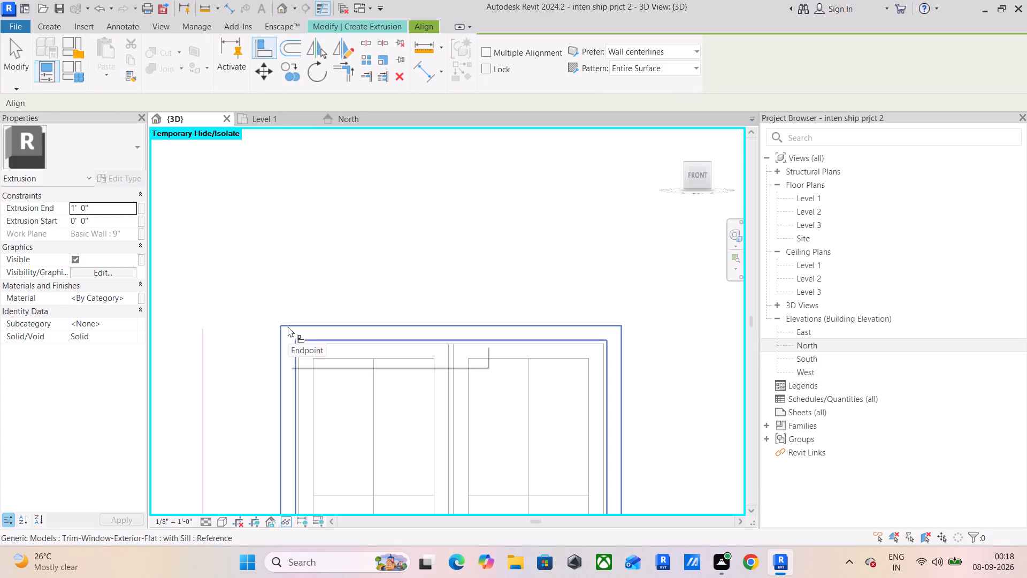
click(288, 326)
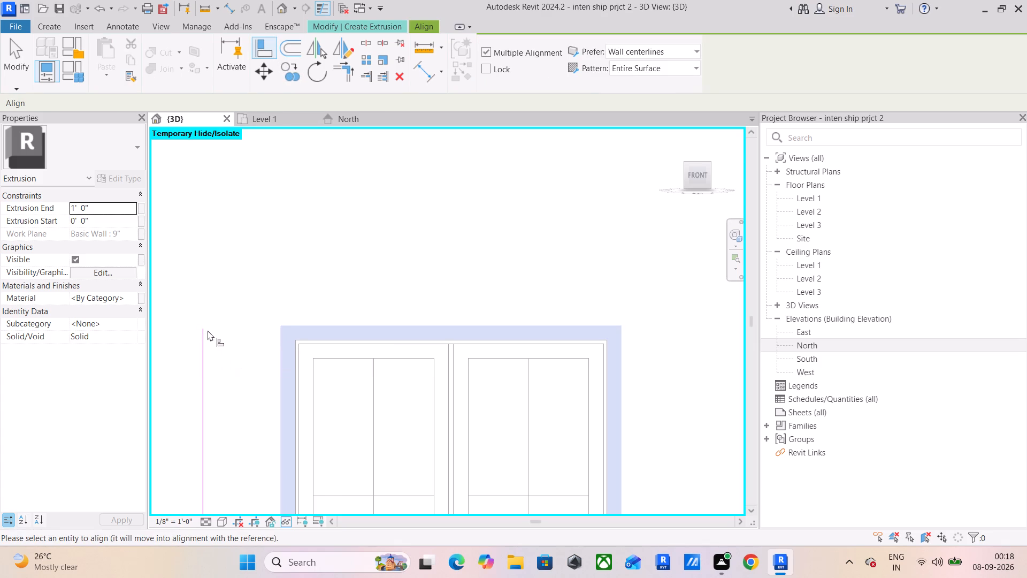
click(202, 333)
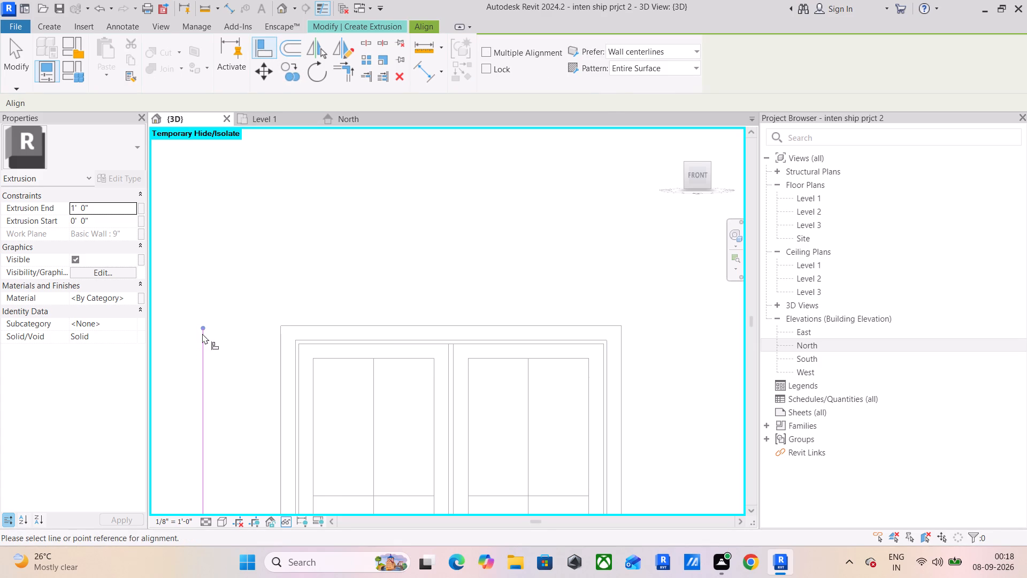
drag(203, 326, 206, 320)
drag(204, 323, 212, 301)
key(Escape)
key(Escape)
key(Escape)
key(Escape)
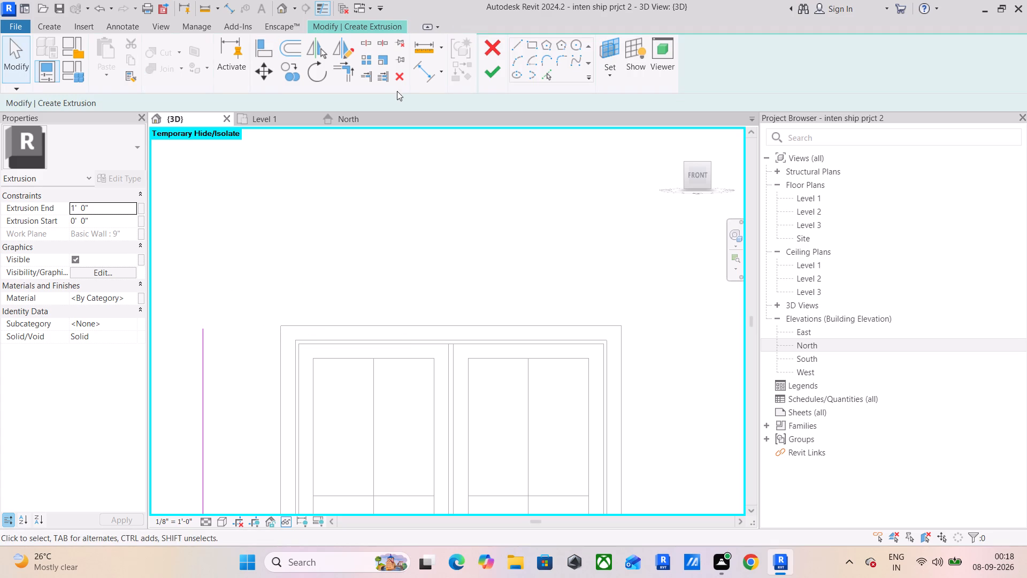
Sketch a line 1' up from the trim's upper left corner, then horizontally across the window to 1' past its right side.
click(514, 50)
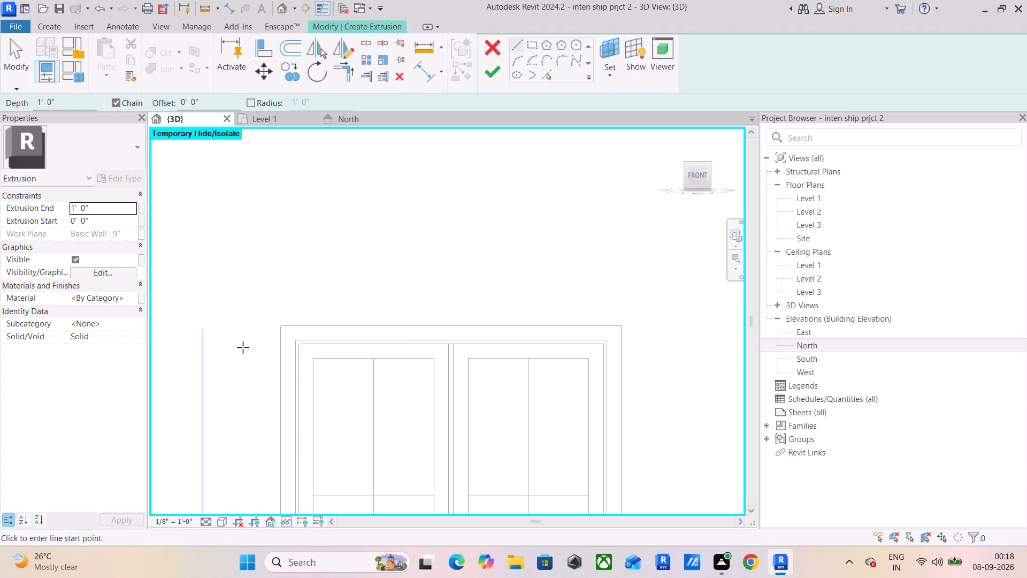
click(282, 326)
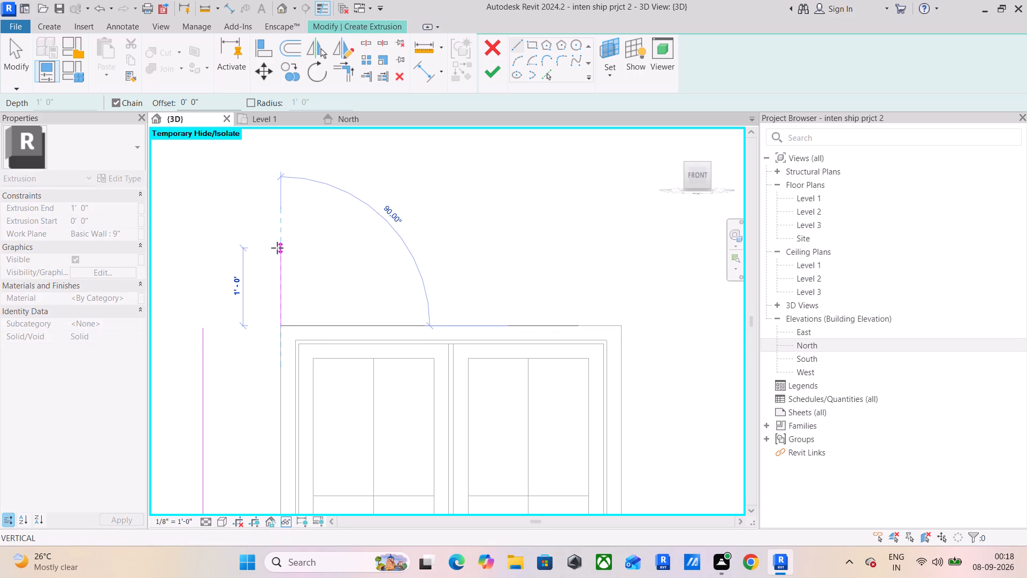
click(277, 248)
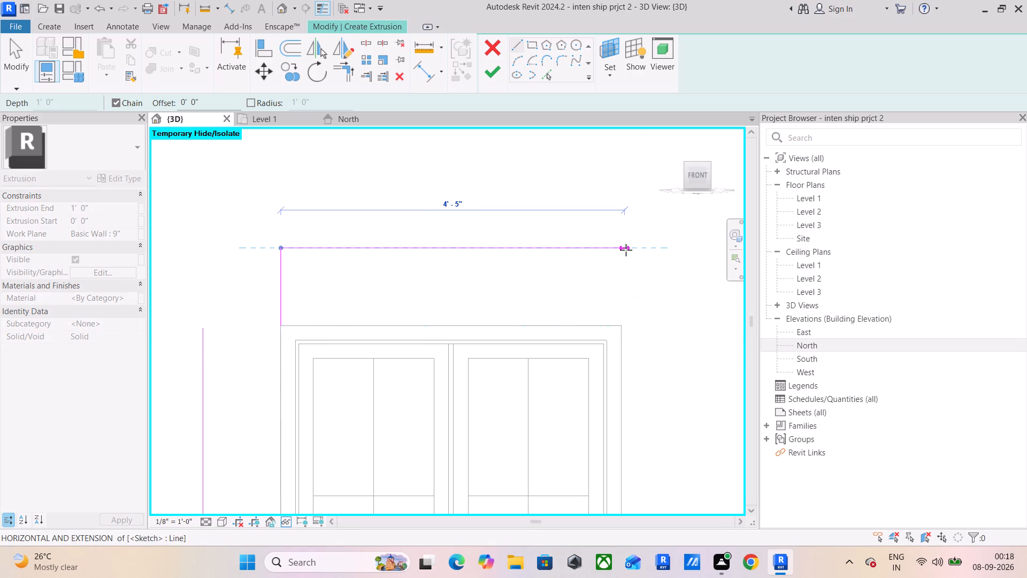
click(622, 252)
middle_drag(652, 246, 590, 250)
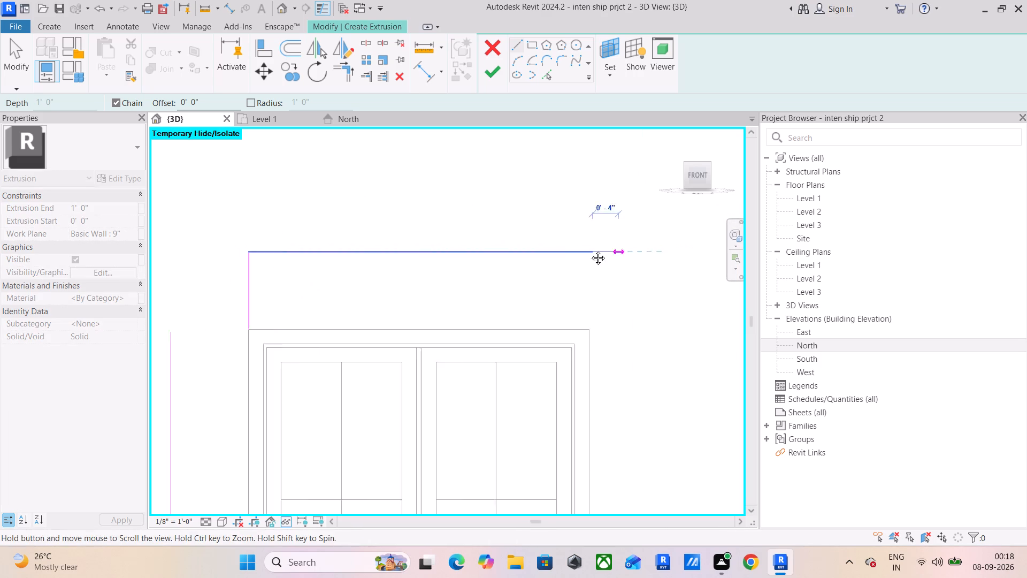
middle_drag(590, 250, 457, 233)
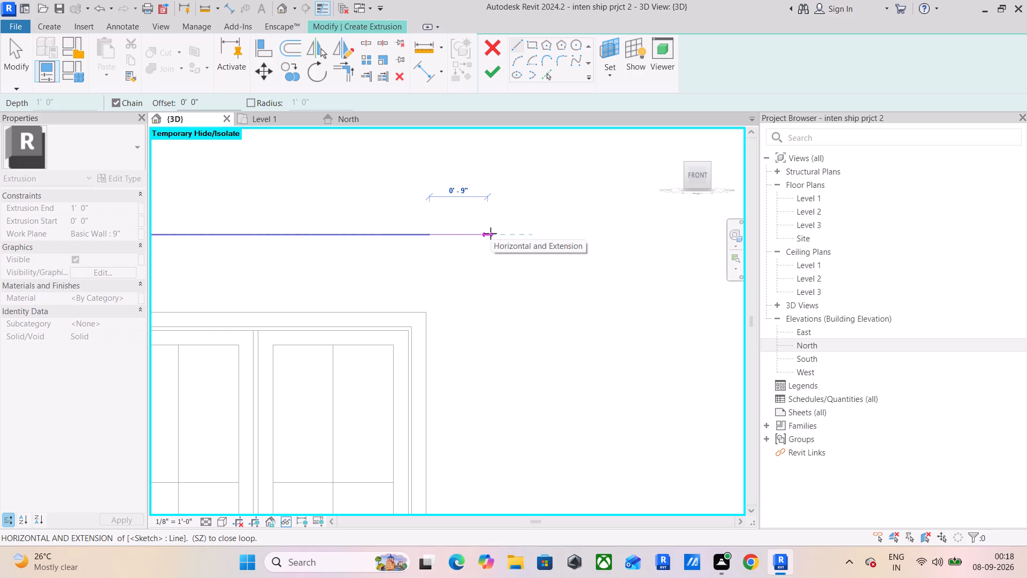
click(504, 234)
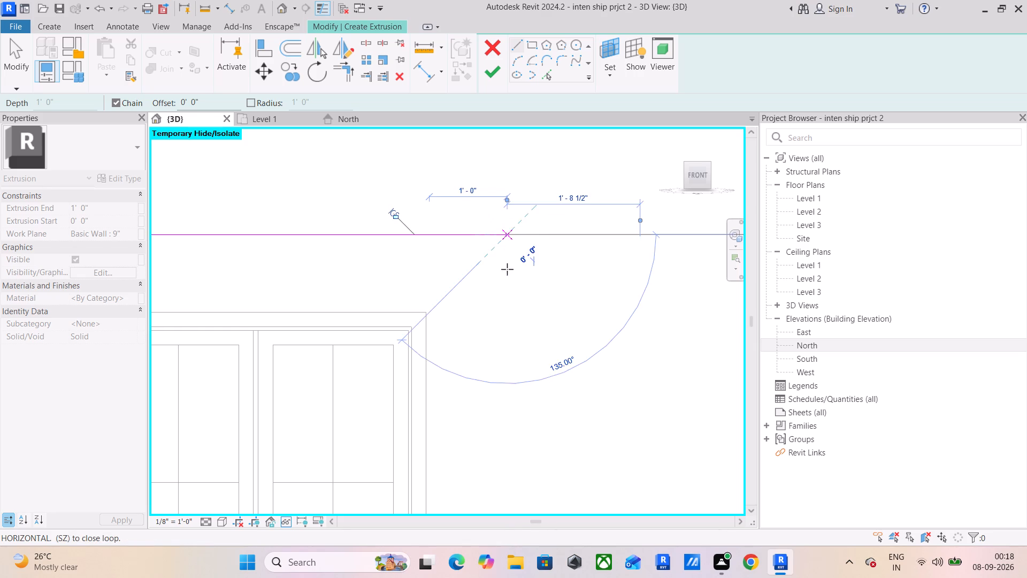
Continue the outer outline down the right side to 1' below the trim, across underneath, and 1' up to the left vertical line.
middle_drag(503, 381, 472, 158)
scroll(480, 252, down, 2)
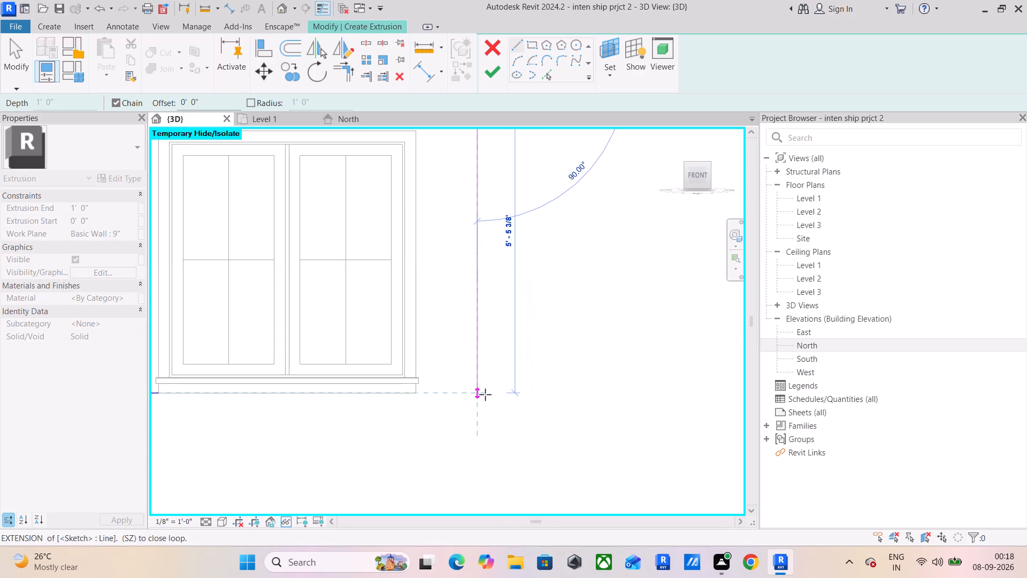
click(486, 394)
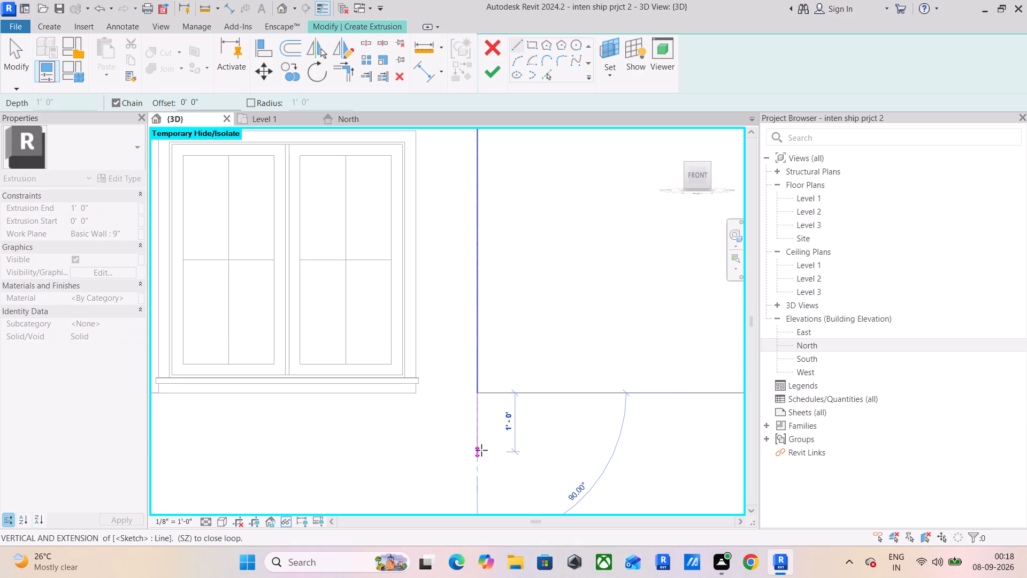
click(481, 451)
middle_drag(299, 453, 490, 421)
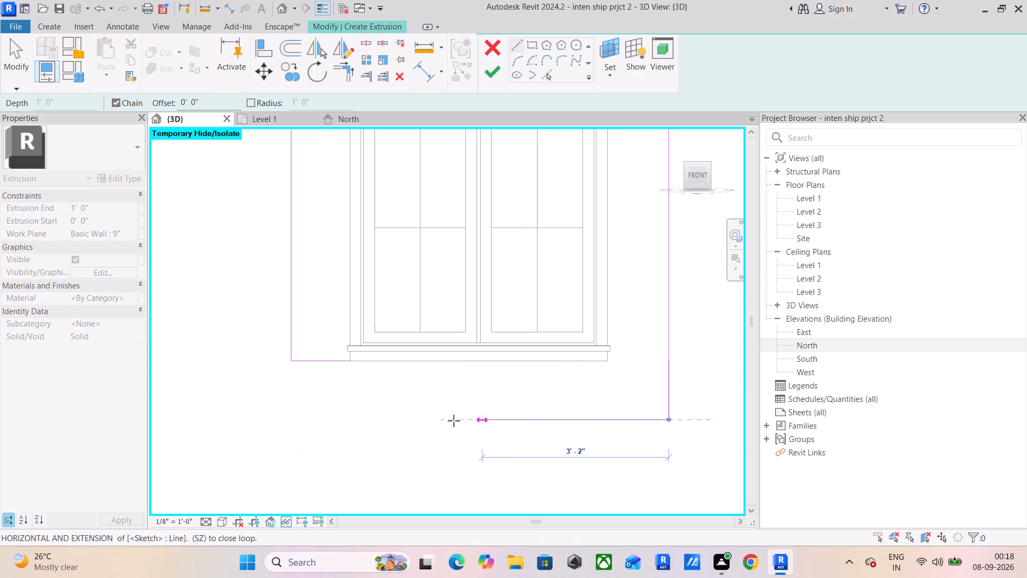
click(294, 413)
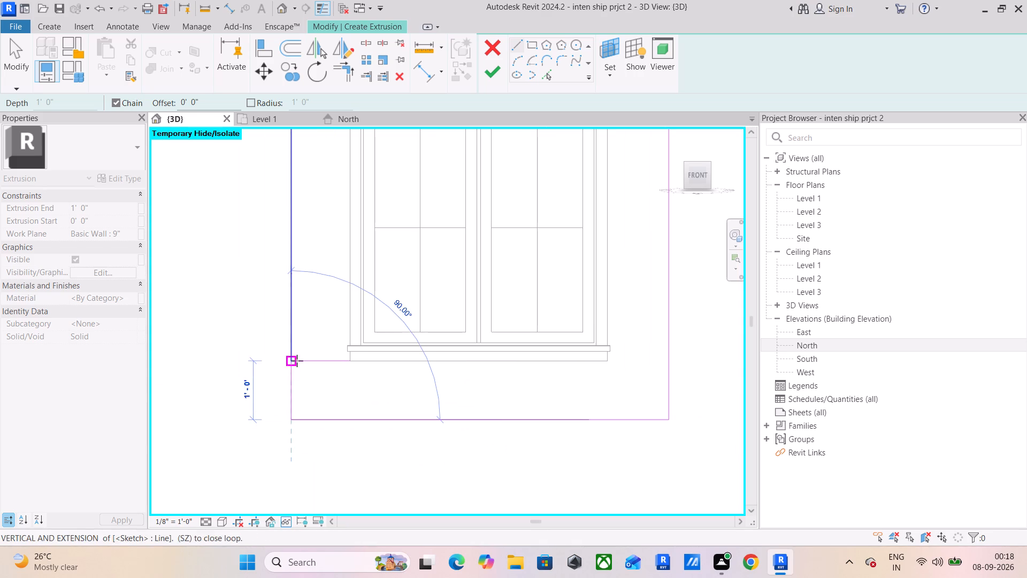
click(289, 363)
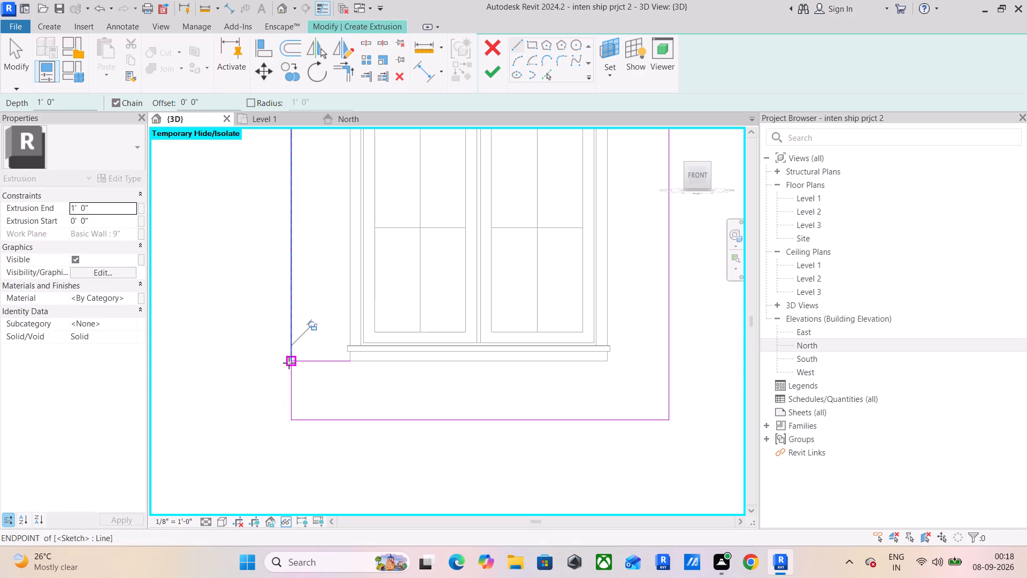
Close the outer outline's upper left corner with lines joining the left vertical line to the top line.
middle_drag(306, 248, 321, 436)
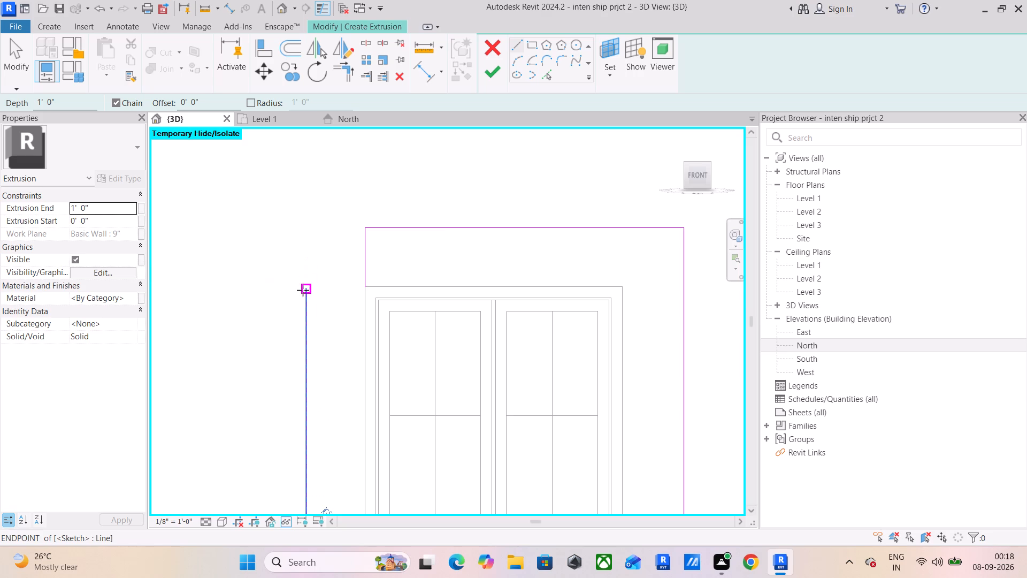
click(306, 279)
click(307, 231)
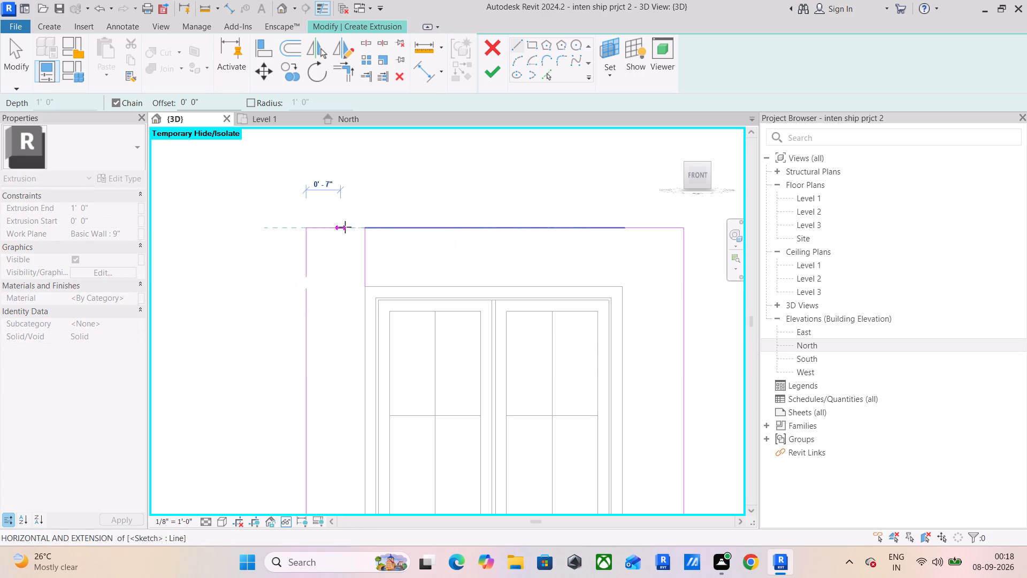
click(365, 229)
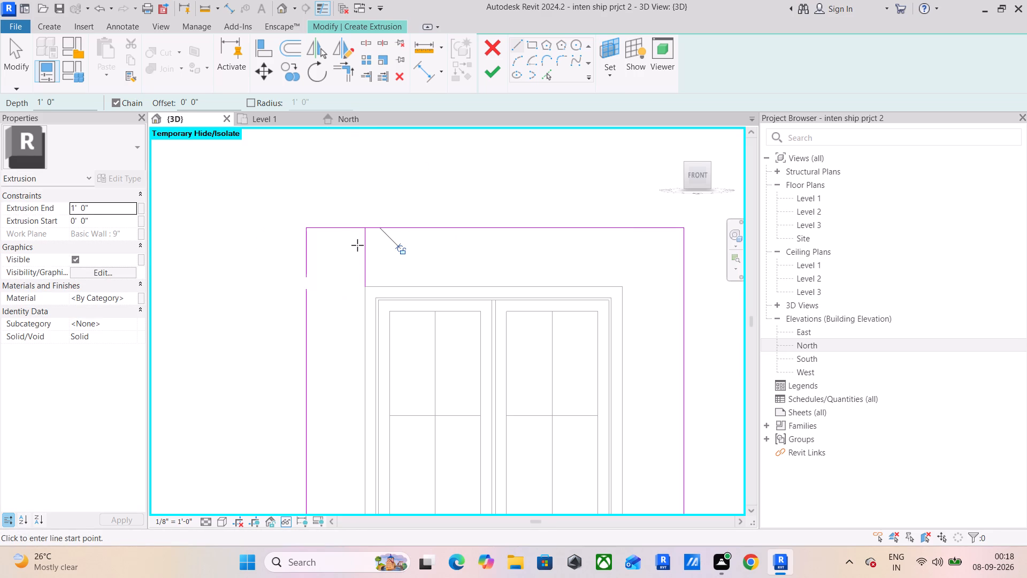
click(306, 290)
click(306, 275)
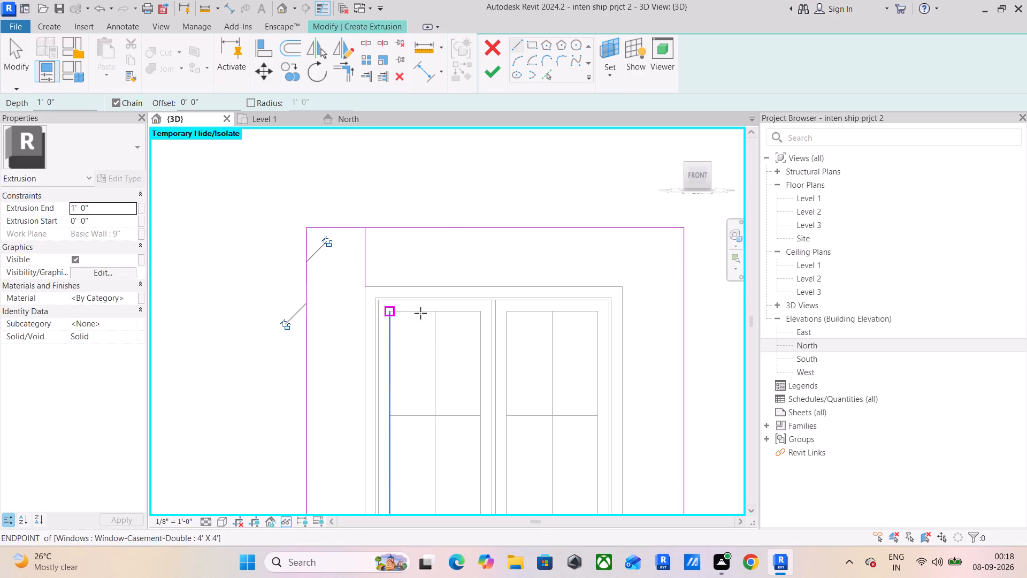
Sketch the inner opening outline along the top, right, bottom and left outer edges of the window trim.
click(365, 287)
click(624, 291)
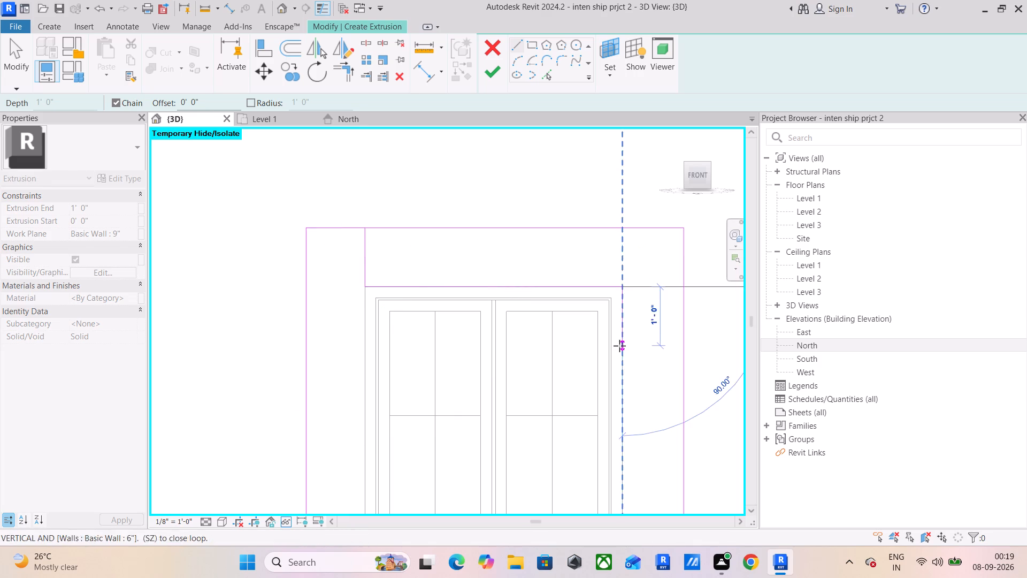
middle_drag(619, 346, 608, 147)
click(615, 353)
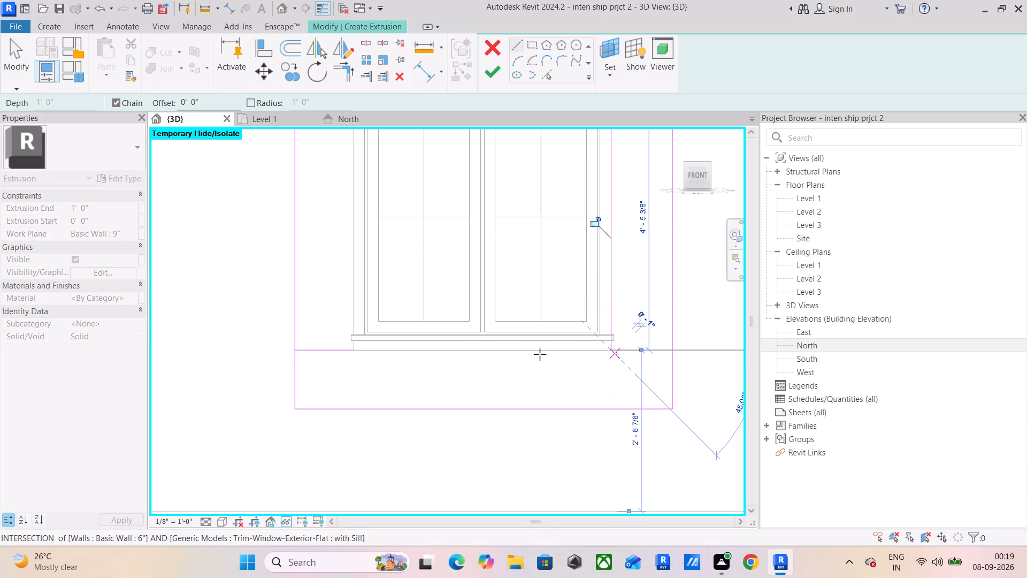
click(356, 349)
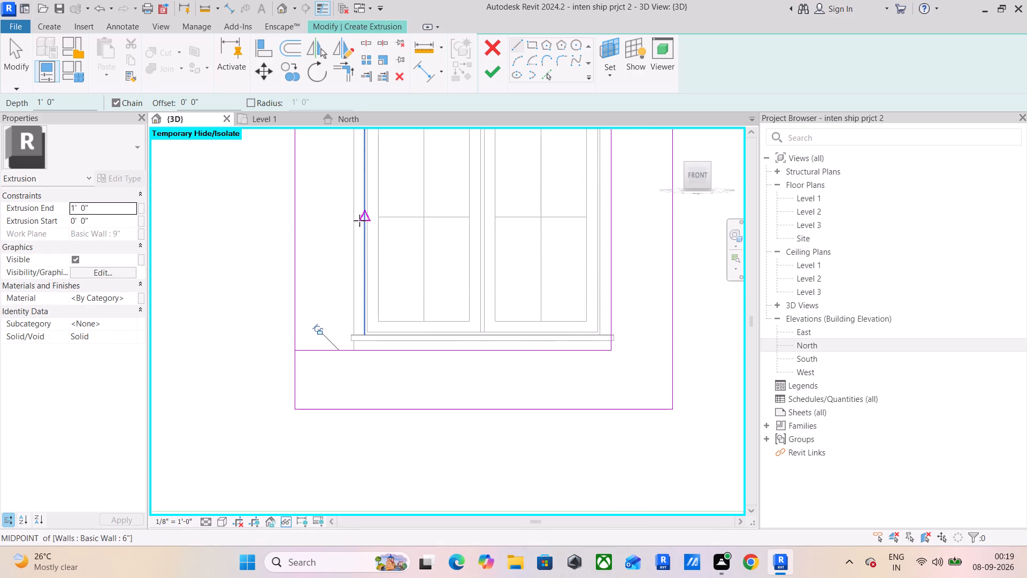
click(355, 348)
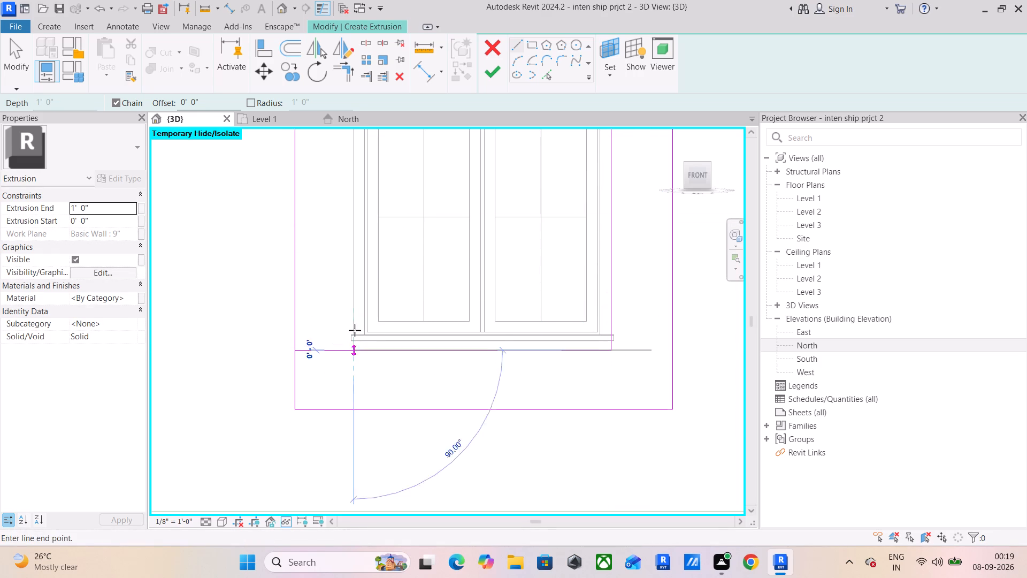
middle_drag(356, 258, 354, 418)
click(350, 249)
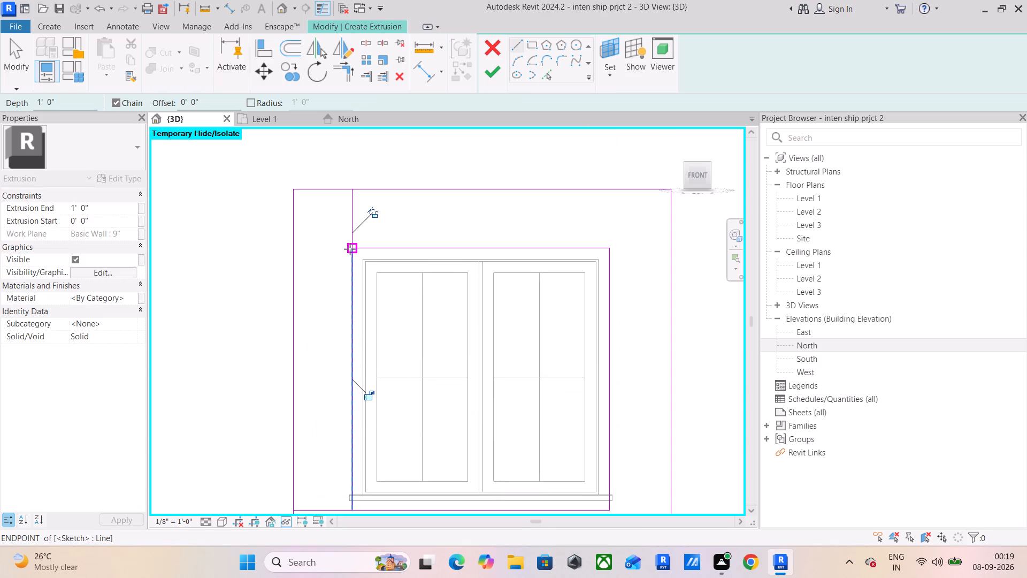
key(Escape)
key(Escape)
key(Escape)
key(Escape)
Delete the leftover vertical and horizontal lines connecting the inner and outer outlines, and finish the 1' deep extrusion sketch.
click(354, 223)
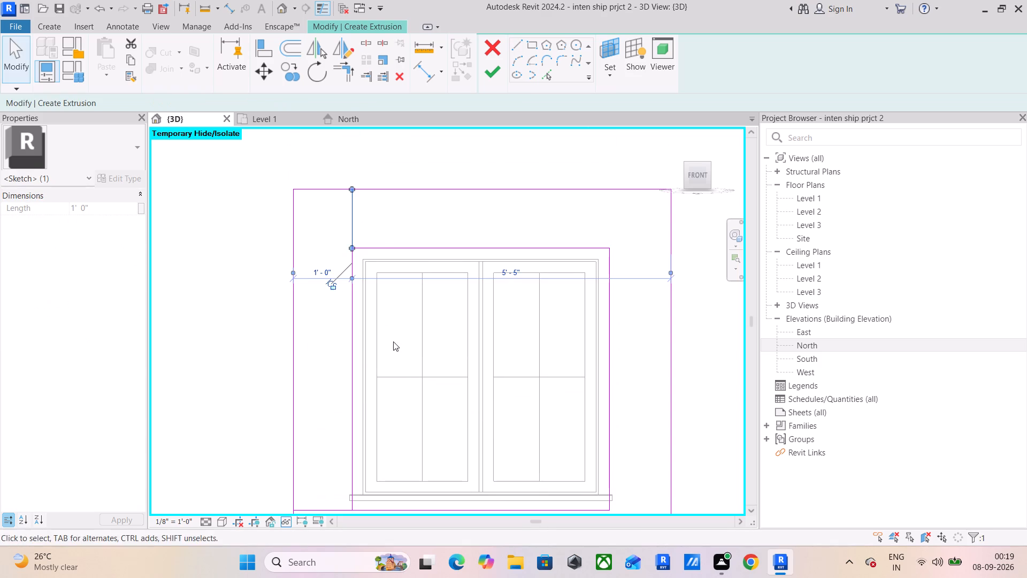
middle_drag(404, 340, 425, 322)
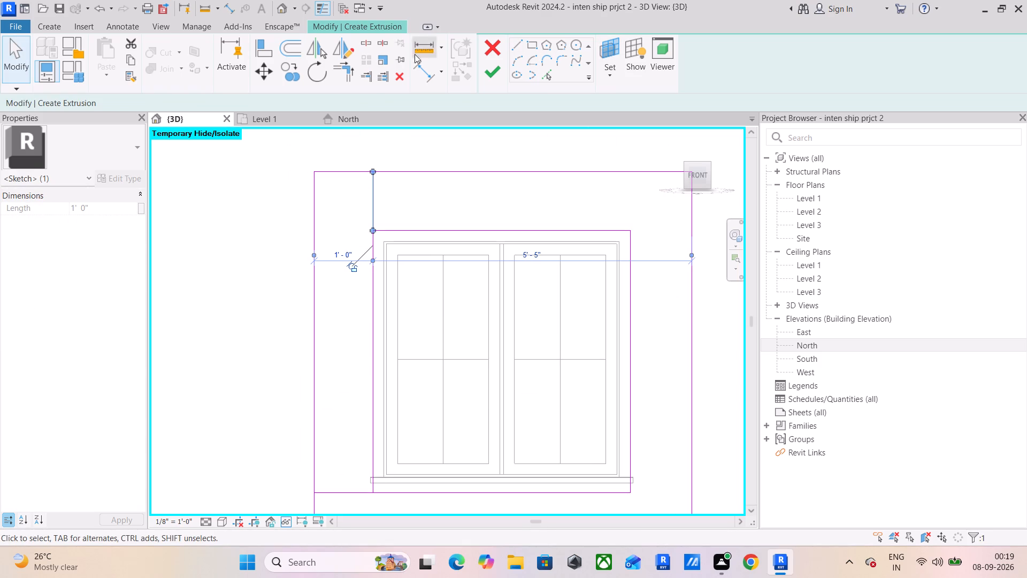
key(Delete)
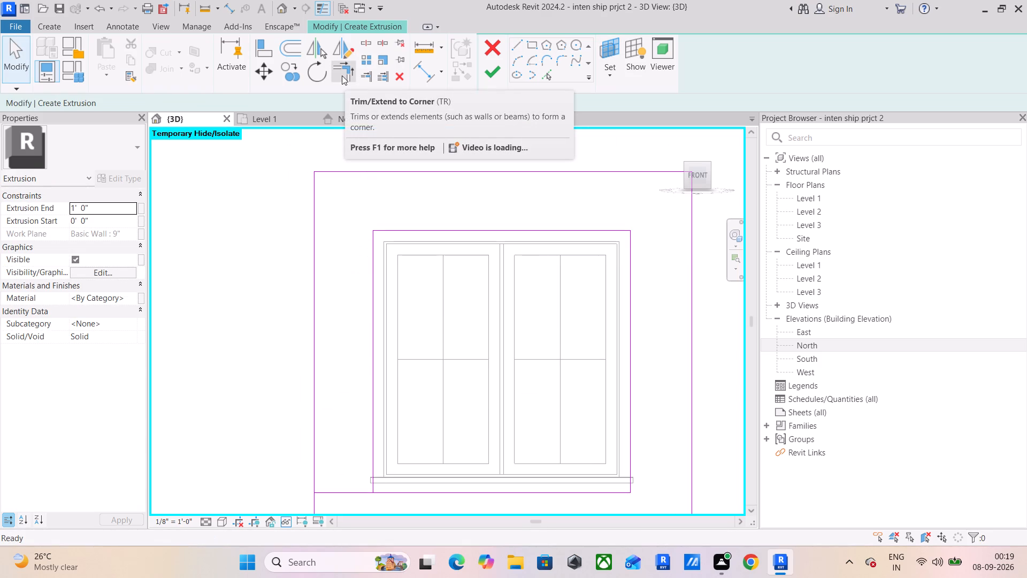
click(330, 493)
key(Delete)
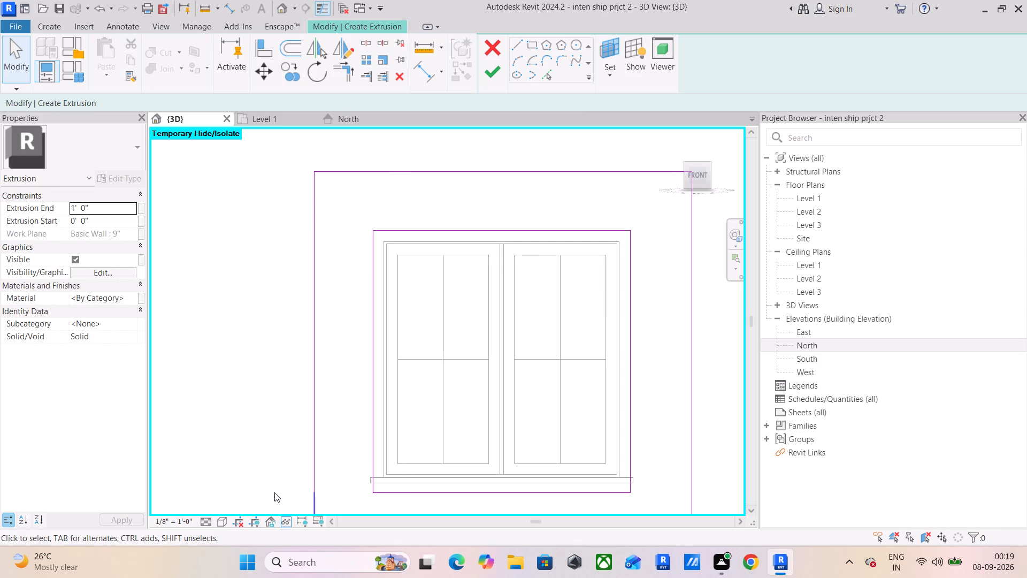
middle_drag(349, 446, 350, 309)
scroll(367, 305, down, 1)
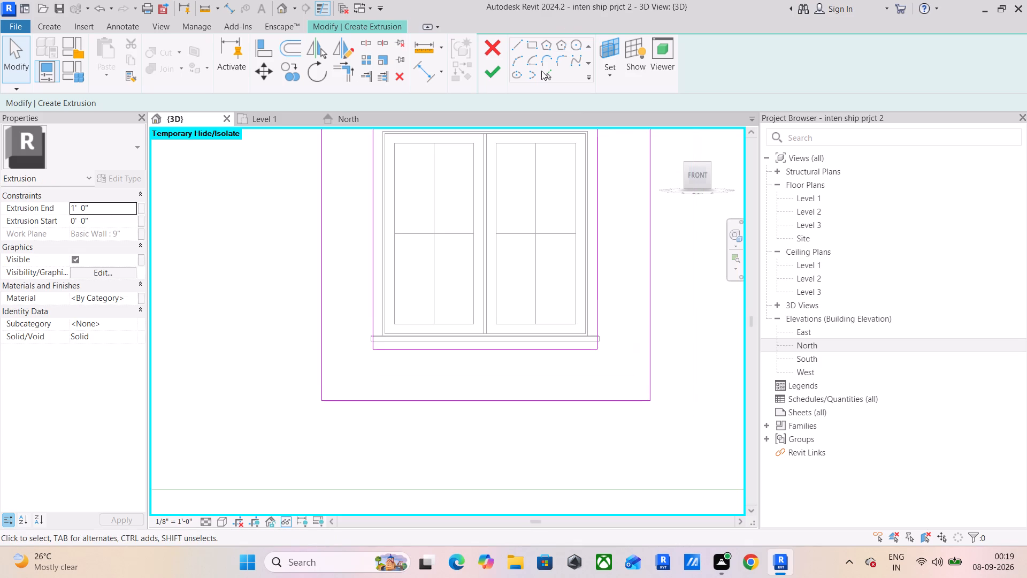
click(488, 62)
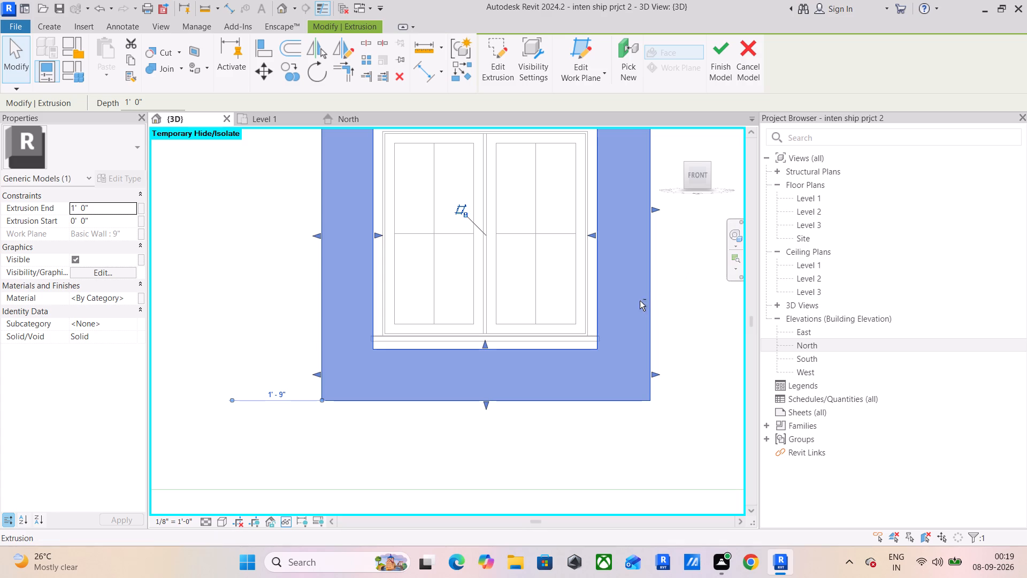
Reduce the window surround's projection from the wall to about 9 1/2" by pulling in its front face.
middle_drag(654, 260, 594, 300)
scroll(594, 300, down, 1)
shift+middle_drag(614, 290, 419, 331)
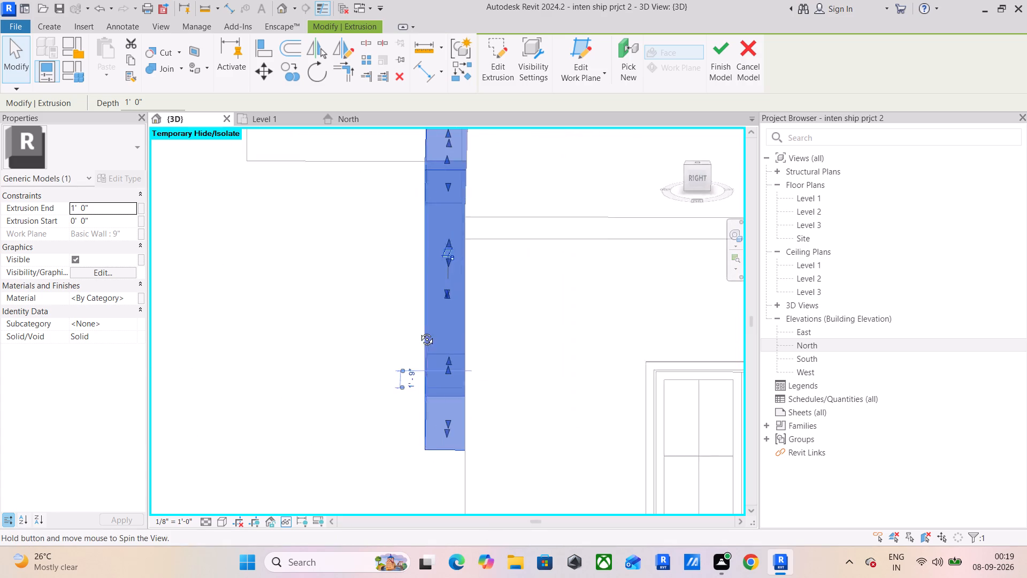
shift+middle_drag(419, 331, 432, 321)
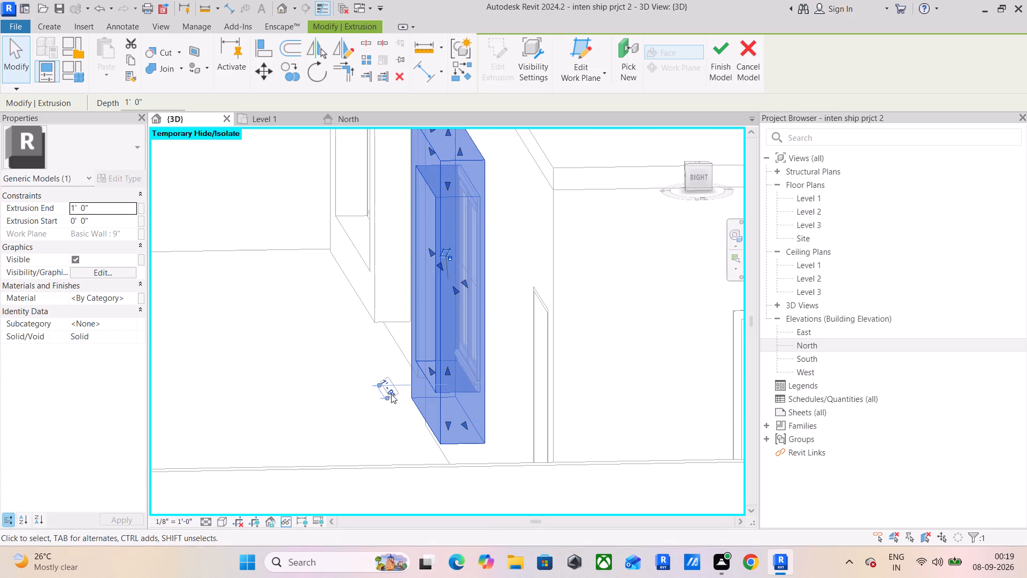
click(392, 394)
click(341, 460)
click(429, 412)
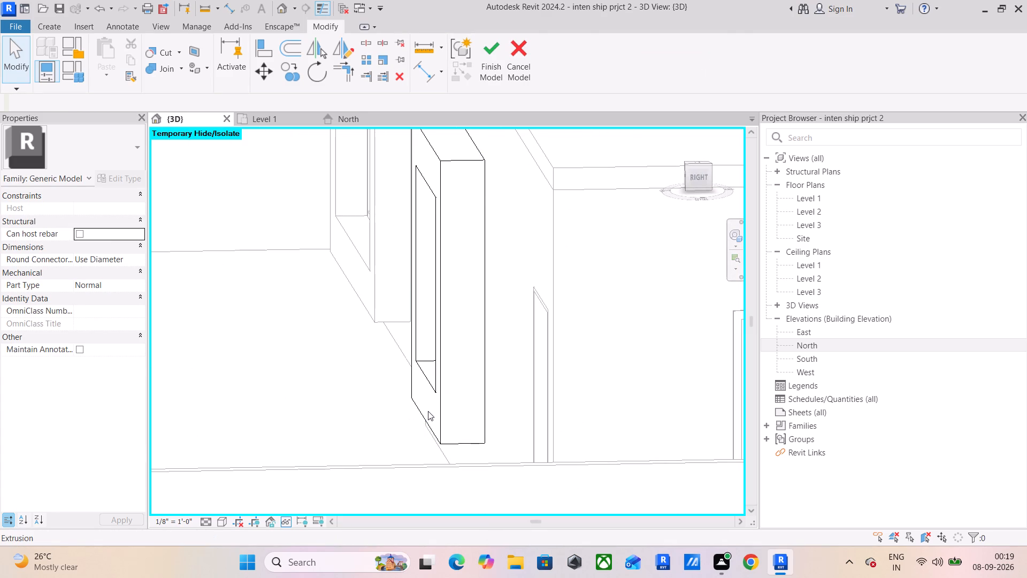
click(423, 420)
drag(421, 278, 423, 278)
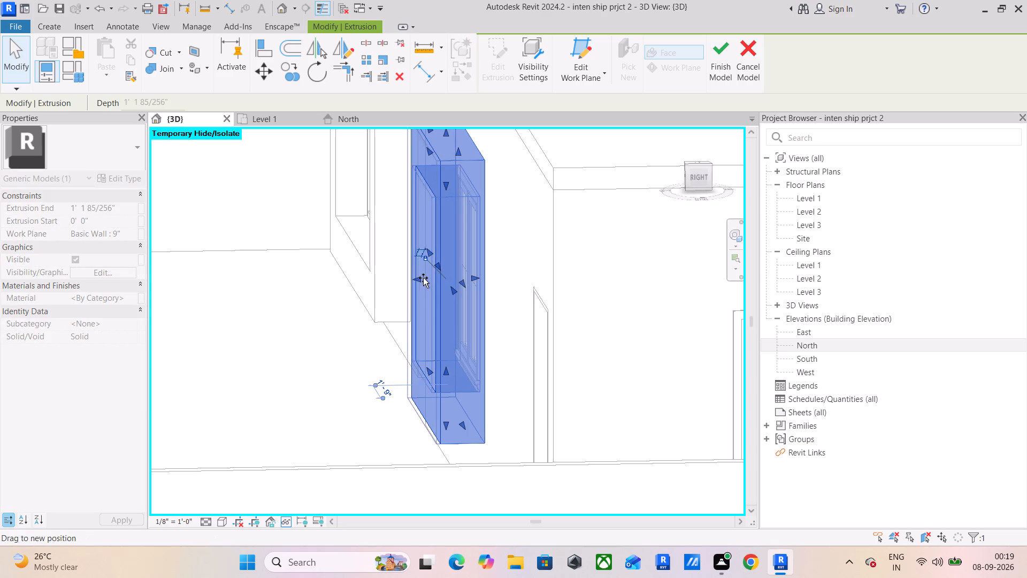
drag(423, 278, 434, 278)
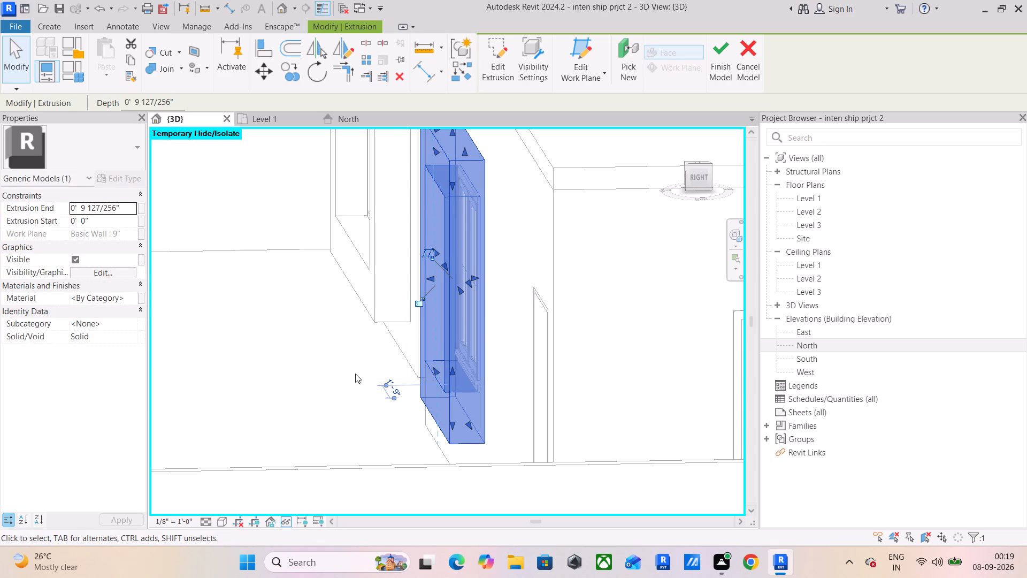
Paint the surround's front face and its outer side and top faces with the exterior wall material.
shift+middle_drag(349, 370, 333, 360)
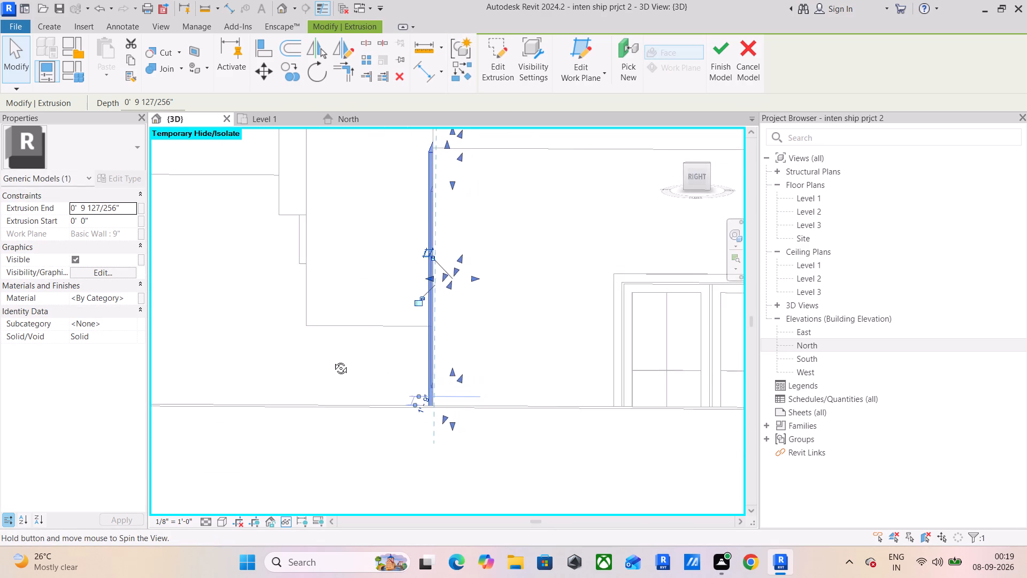
shift+middle_drag(333, 360, 344, 354)
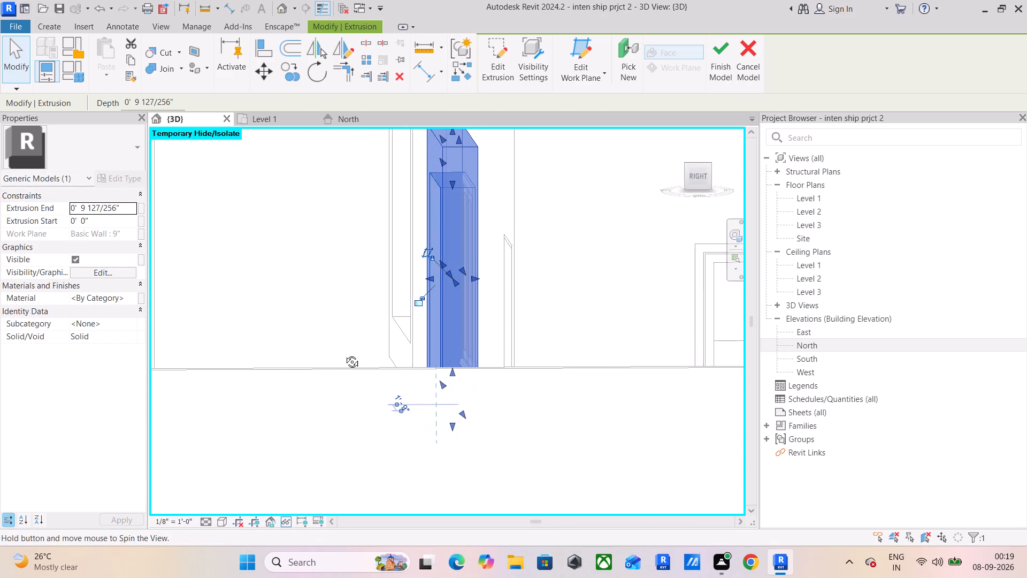
shift+middle_drag(344, 354, 345, 354)
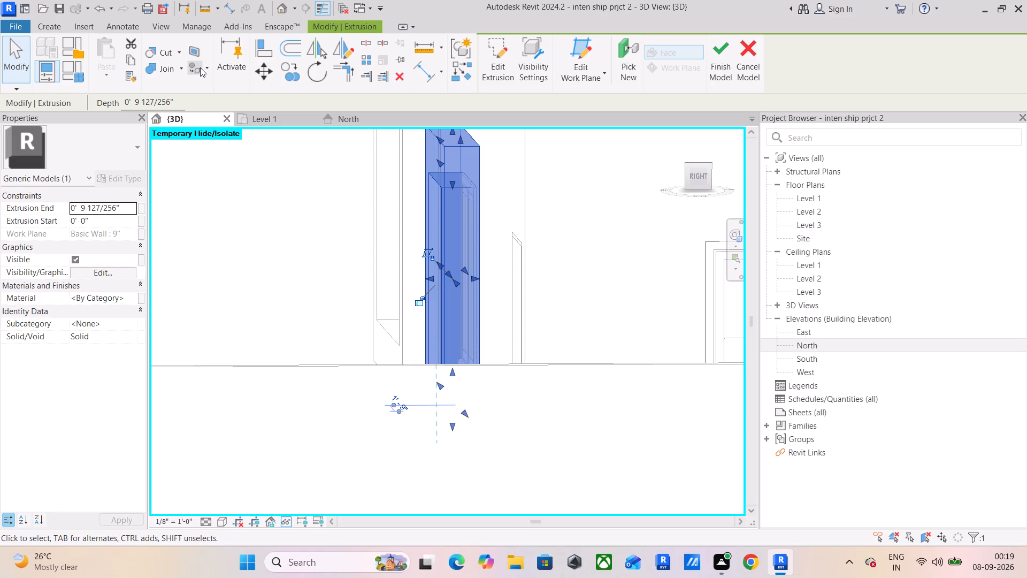
click(200, 67)
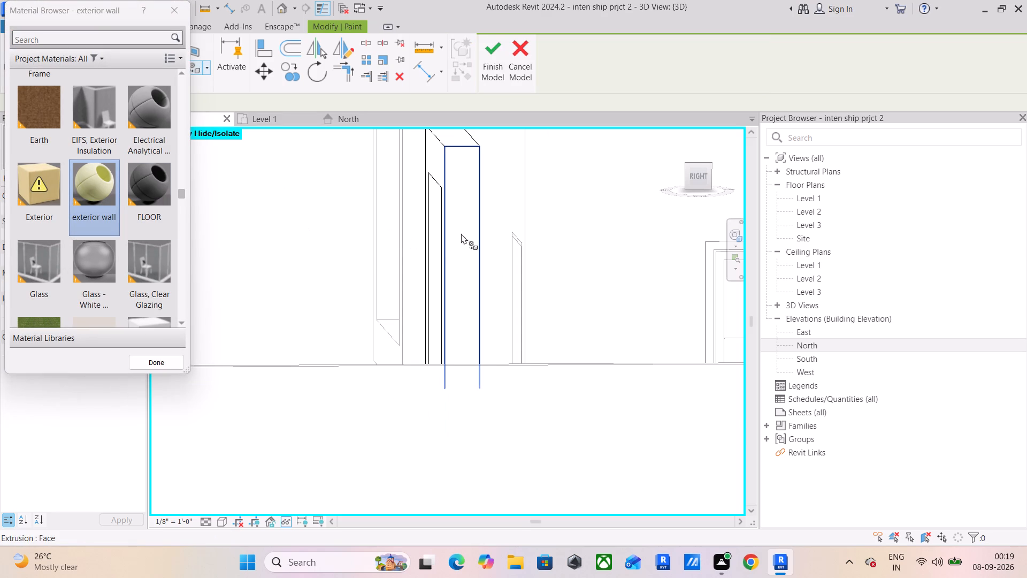
click(460, 233)
click(437, 162)
click(450, 140)
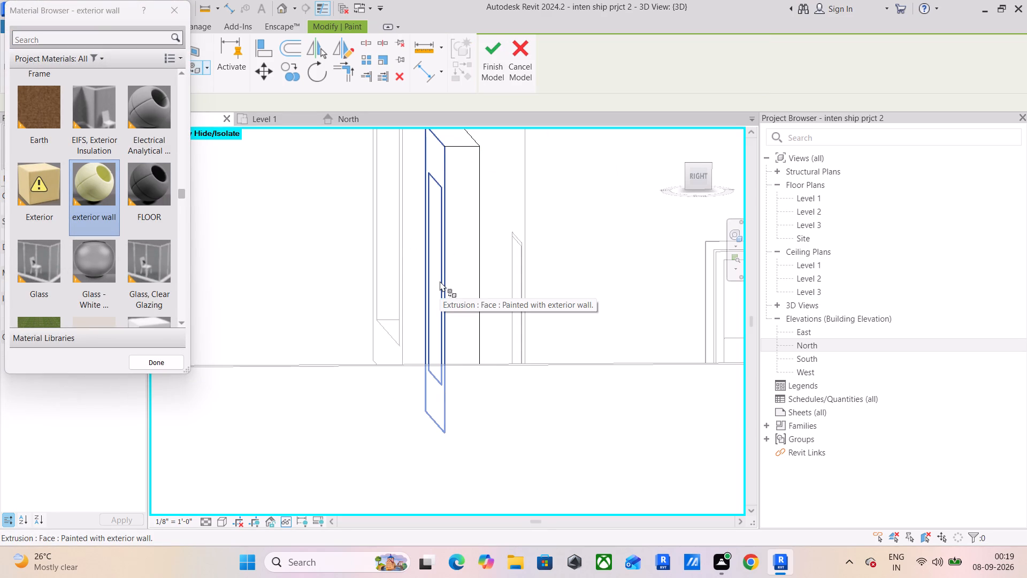
shift+middle_drag(440, 281, 457, 367)
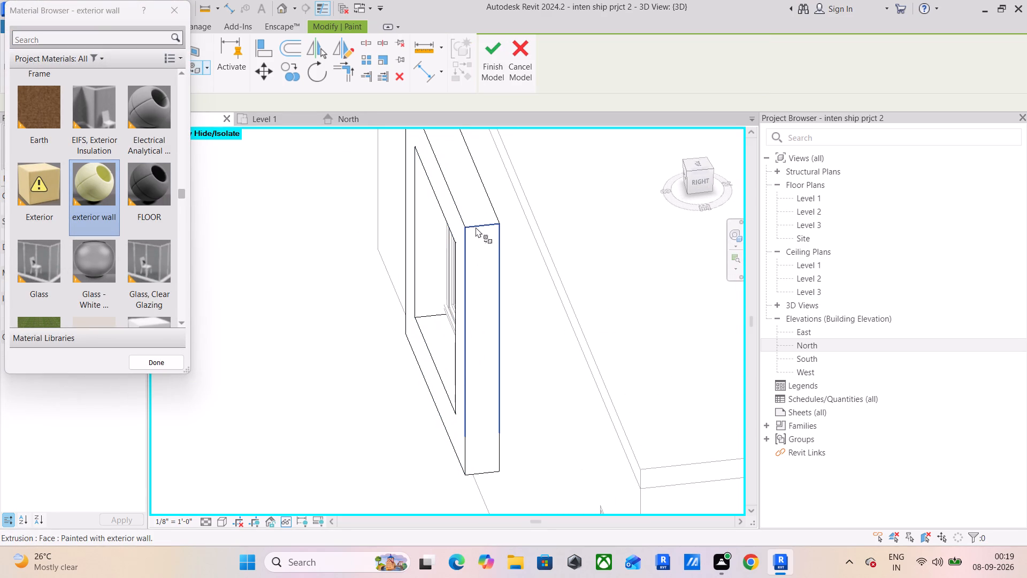
click(470, 218)
shift+middle_drag(474, 230, 681, 229)
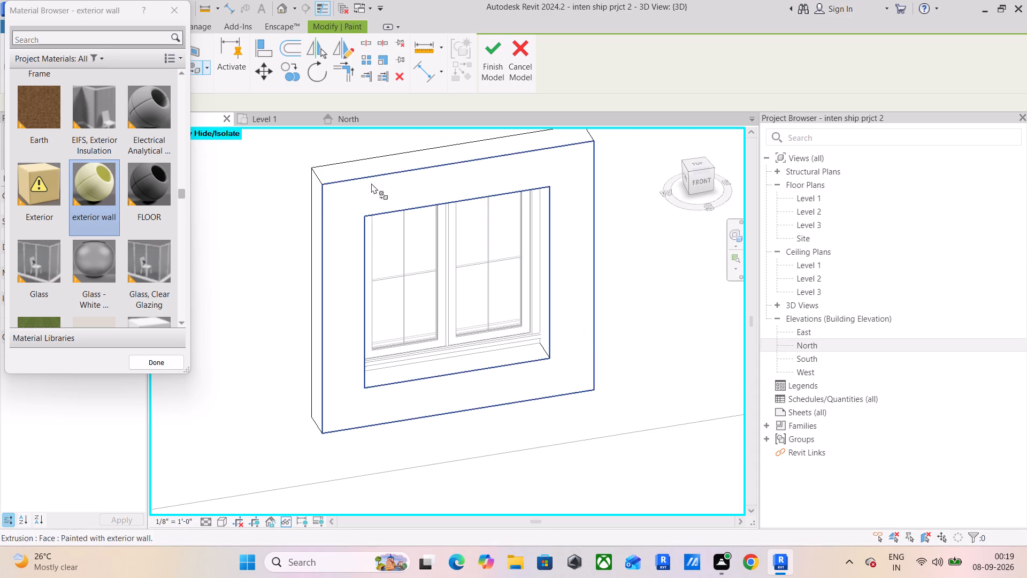
click(324, 173)
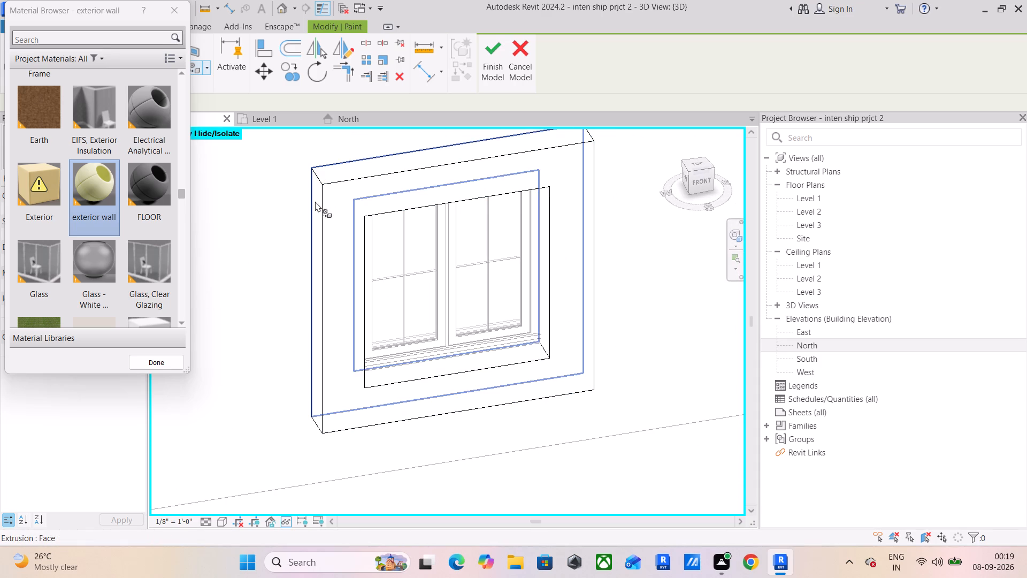
click(315, 201)
shift+middle_drag(343, 272, 436, 276)
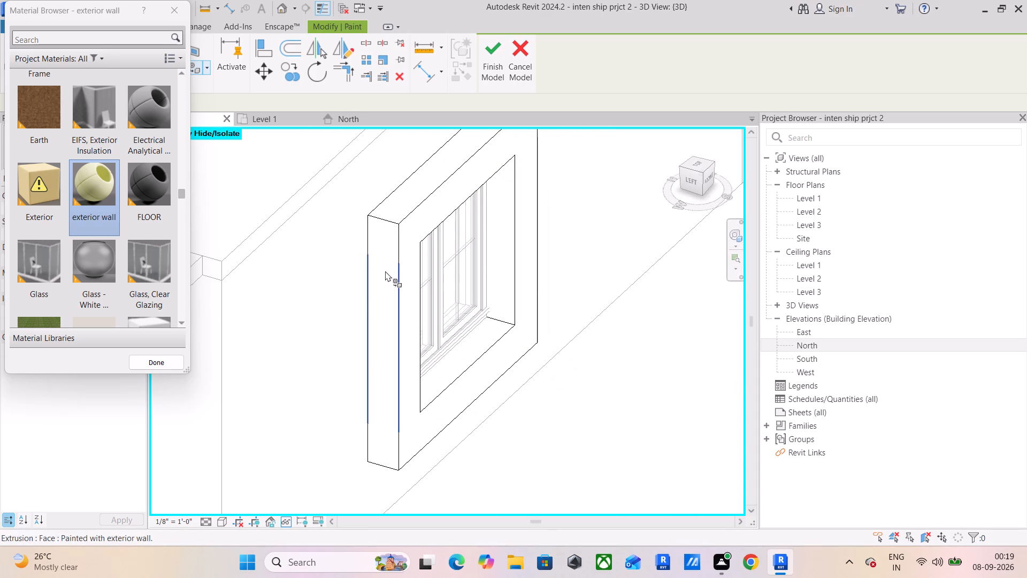
click(385, 268)
click(384, 239)
click(381, 450)
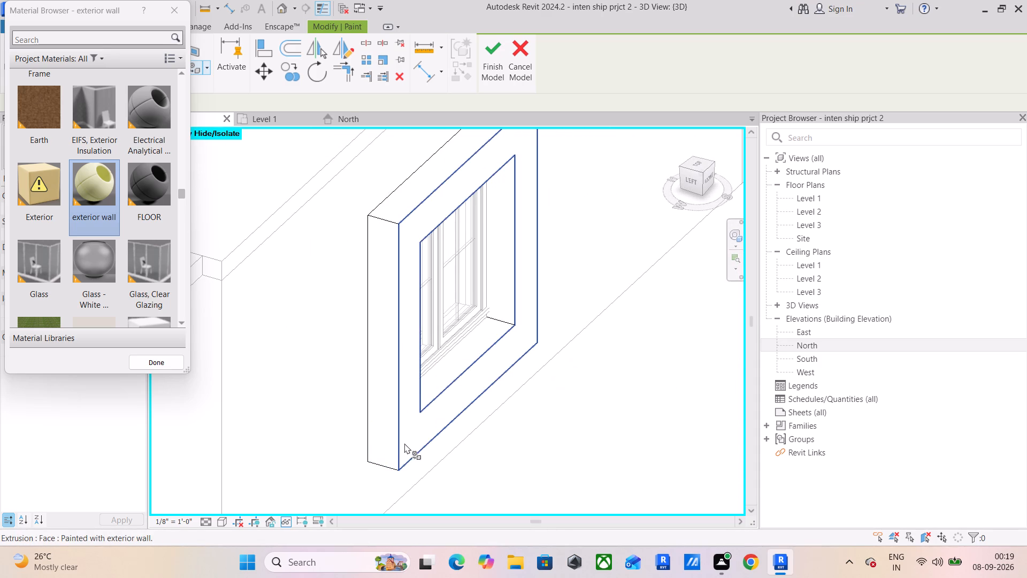
click(443, 375)
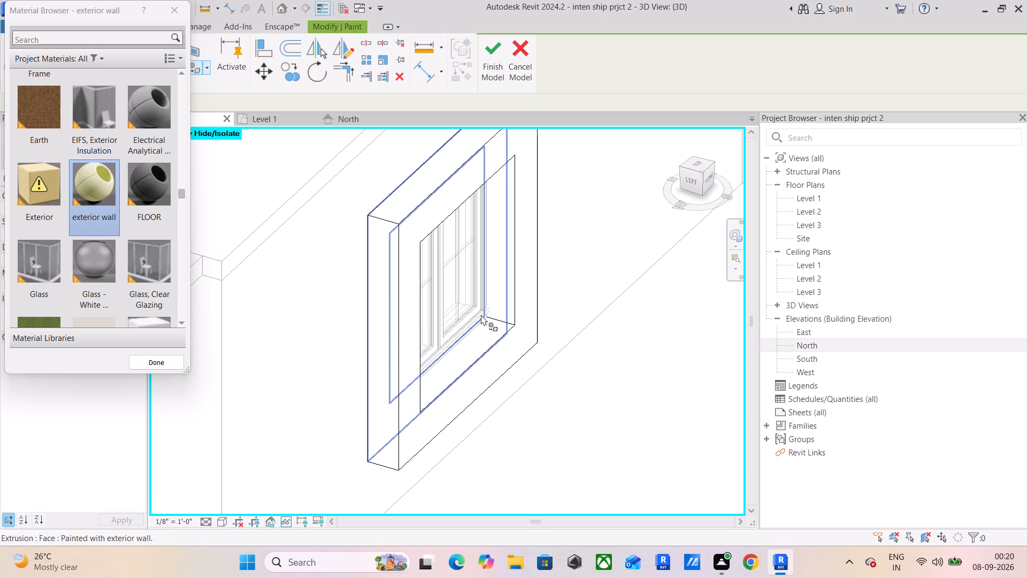
click(499, 288)
Paint the top inner face of the surround's opening with the exterior wall material and finish the in-place model.
shift+middle_drag(515, 296, 296, 207)
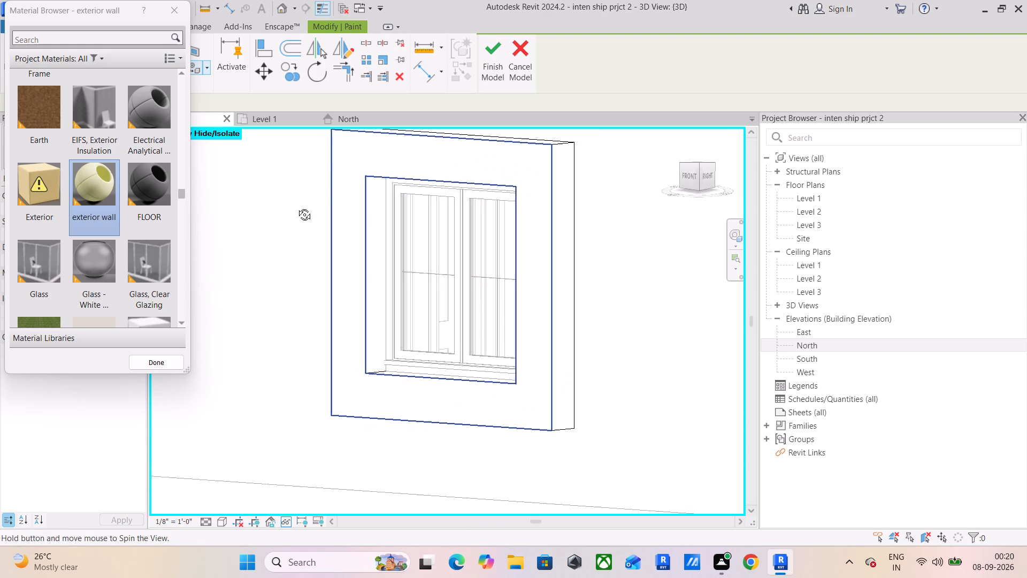
shift+middle_drag(296, 207, 294, 199)
drag(380, 233, 382, 228)
shift+scroll(394, 223, up, 1)
shift+middle_drag(394, 223, 420, 178)
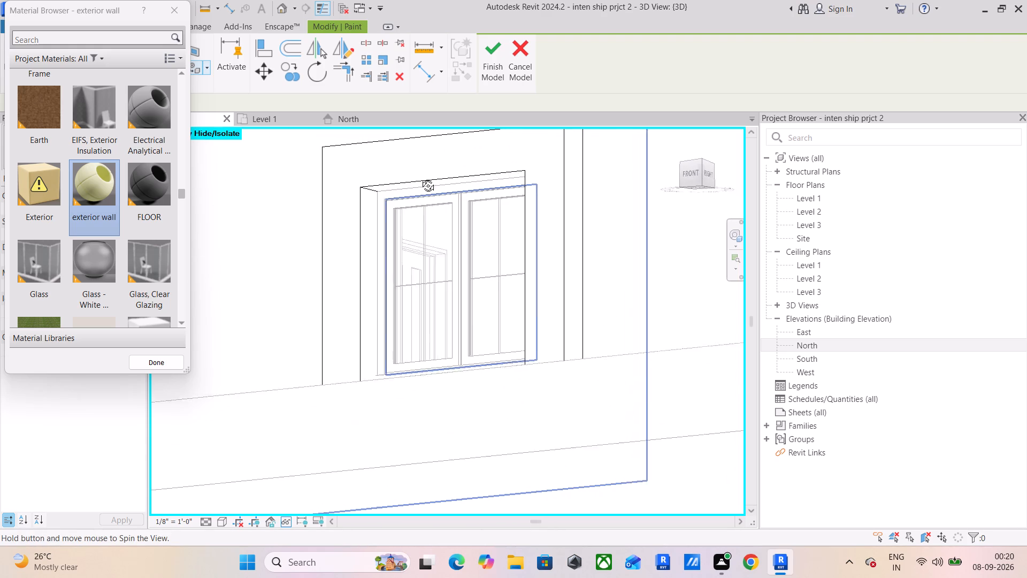
shift+middle_drag(420, 178, 423, 168)
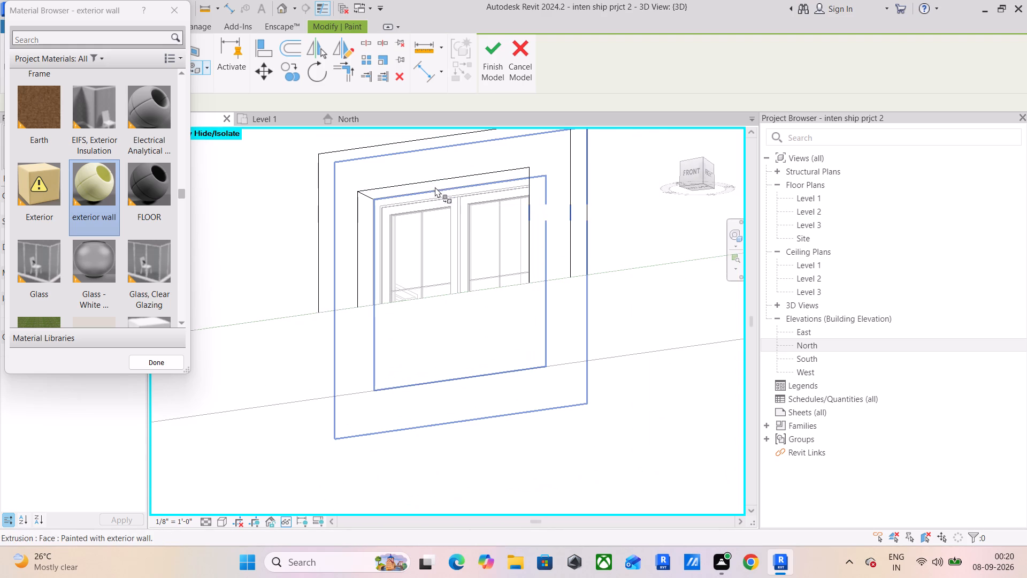
shift+middle_drag(438, 188, 464, 202)
scroll(472, 191, up, 8)
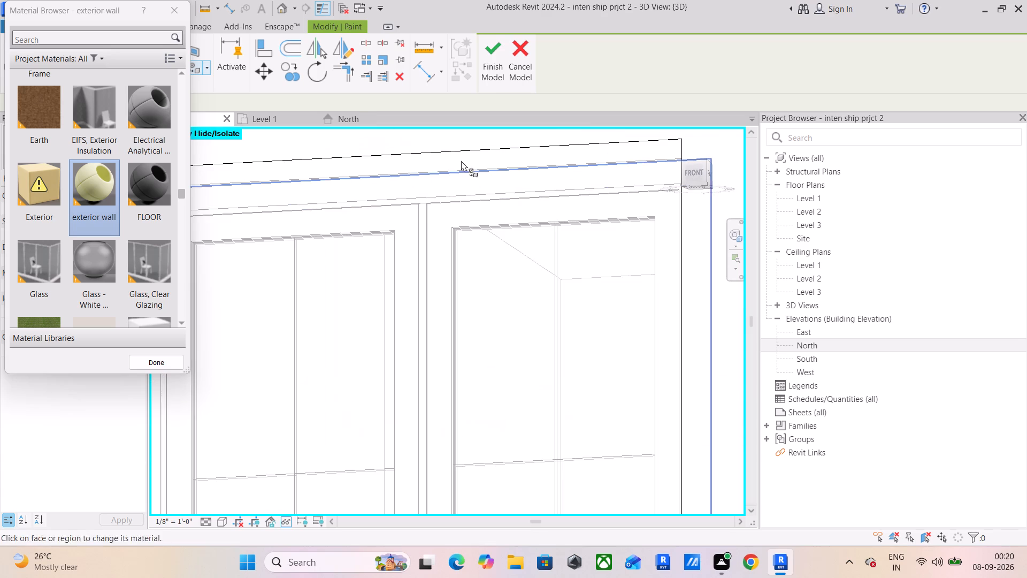
shift+middle_drag(461, 159, 468, 138)
click(483, 162)
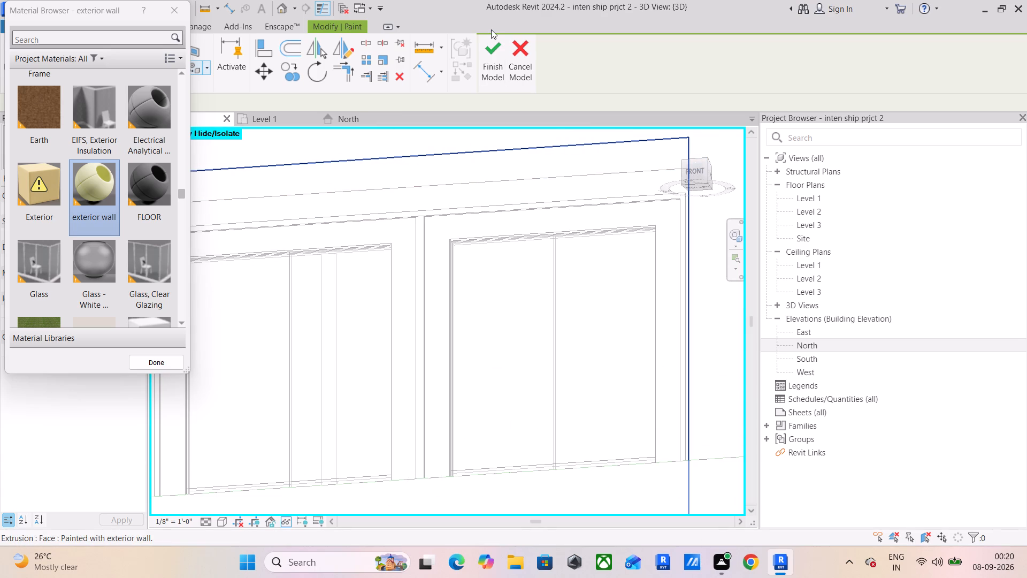
click(495, 50)
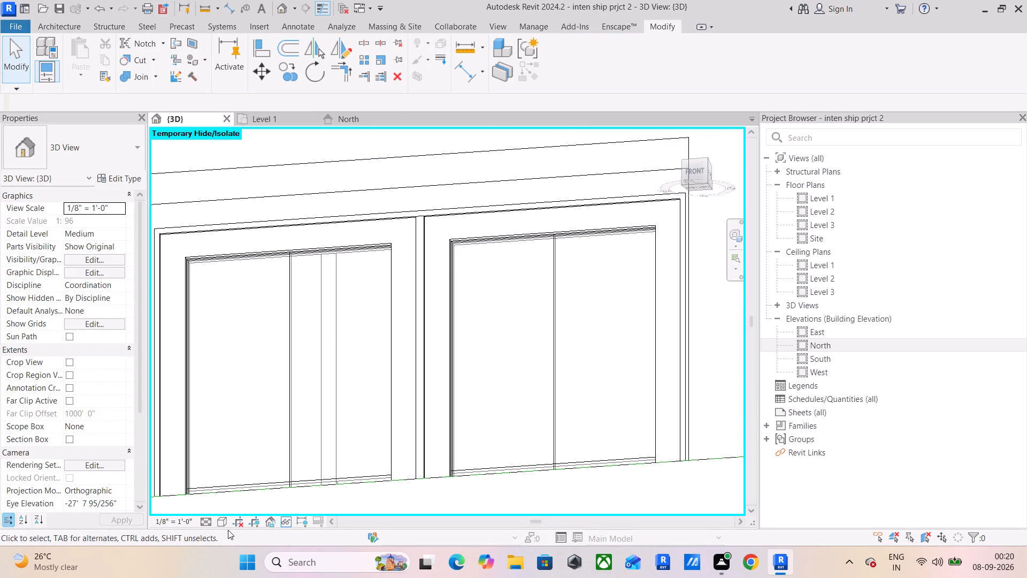
Switch the 3D view to a visual style with coloured surfaces and check the new surround on the front facade.
click(228, 522)
click(241, 496)
scroll(339, 431, down, 5)
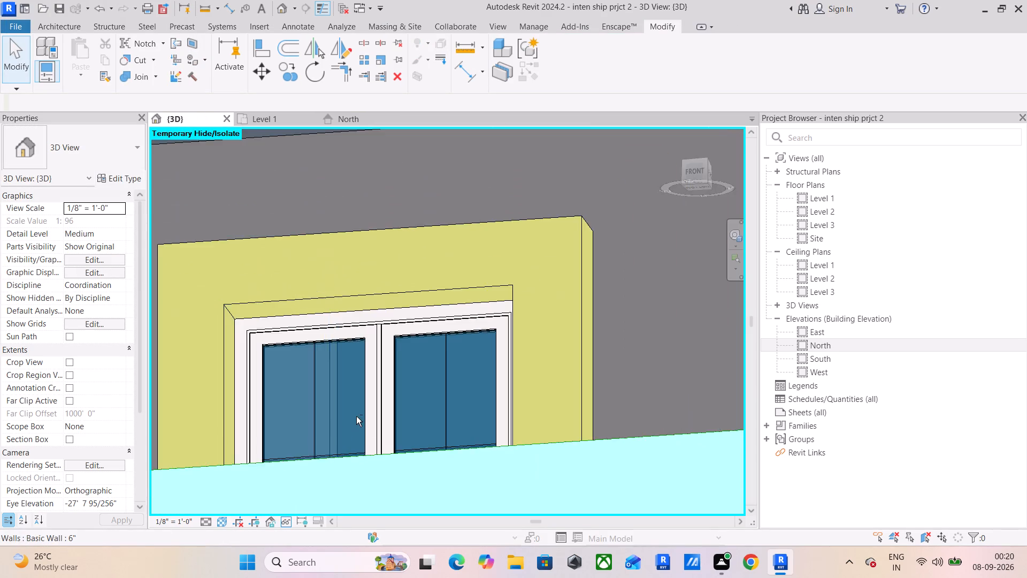
shift+middle_drag(357, 416, 365, 450)
scroll(369, 447, down, 6)
shift+middle_drag(428, 417, 400, 522)
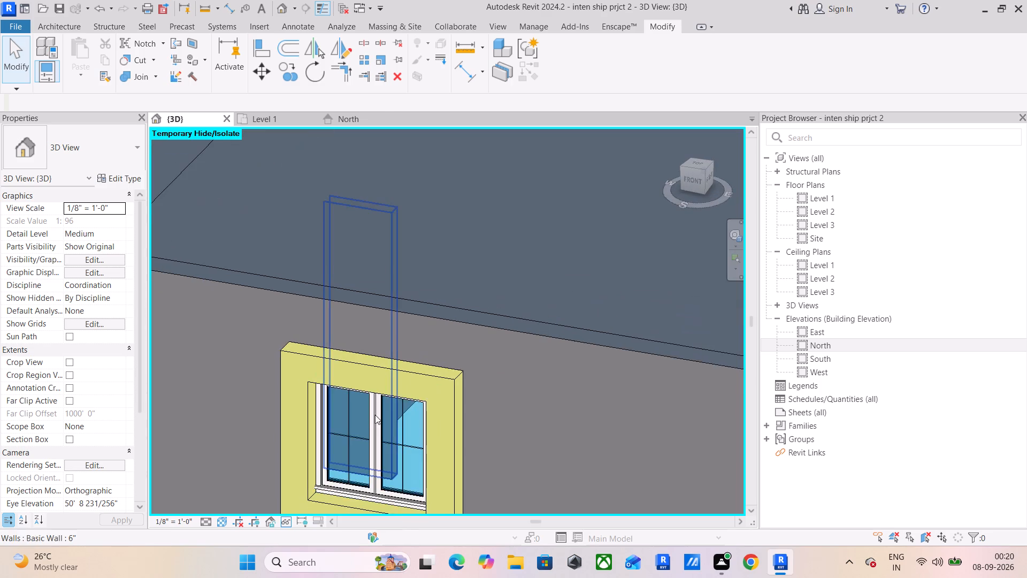
scroll(375, 415, down, 9)
shift+middle_drag(389, 410, 408, 392)
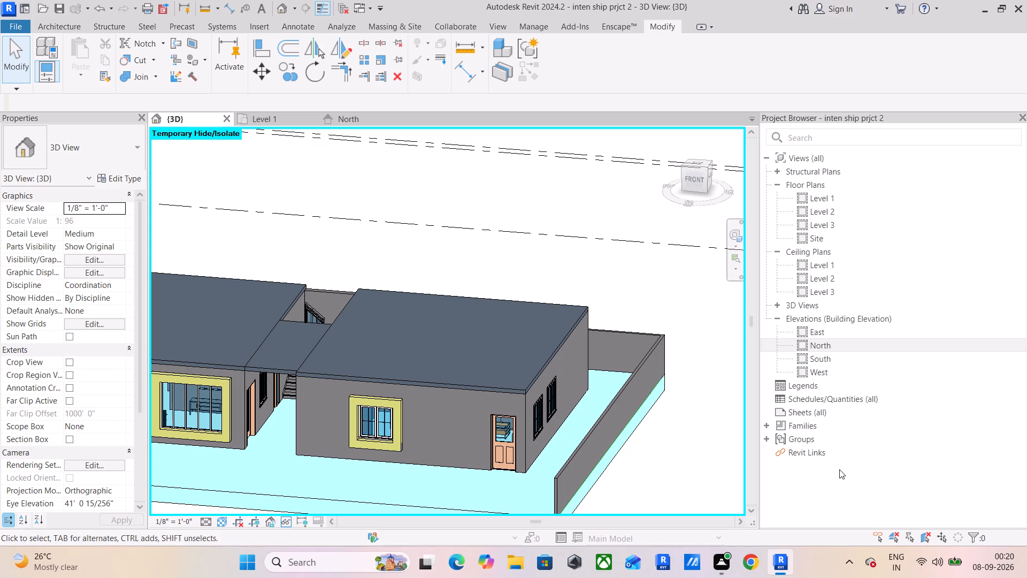
Reopen the two-pane window's surround, paint the bare lower patch of its outer side face with the exterior wall material, and finish the in-place model.
shift+middle_drag(550, 462, 508, 463)
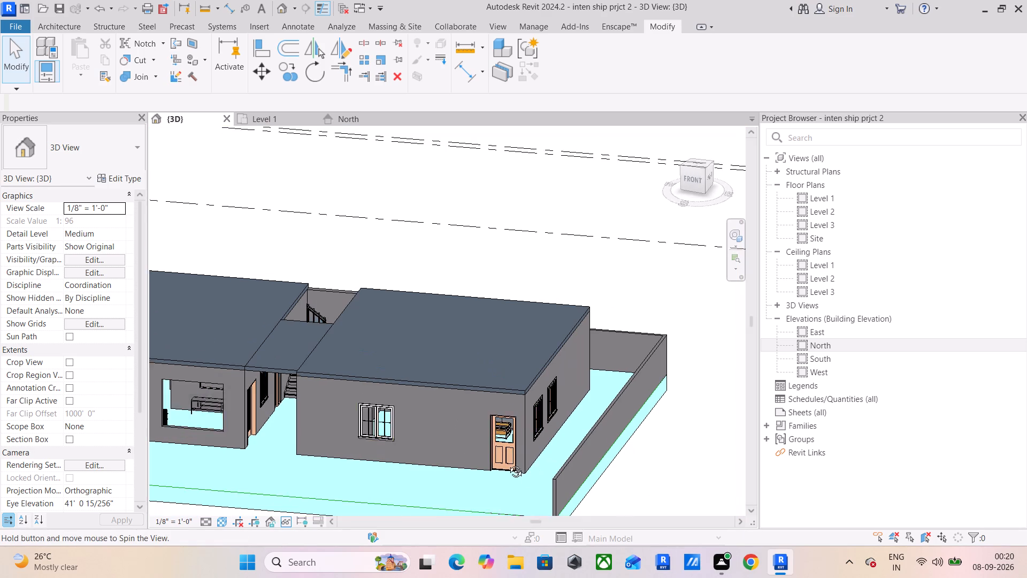
shift+middle_drag(508, 463, 419, 429)
scroll(357, 444, up, 6)
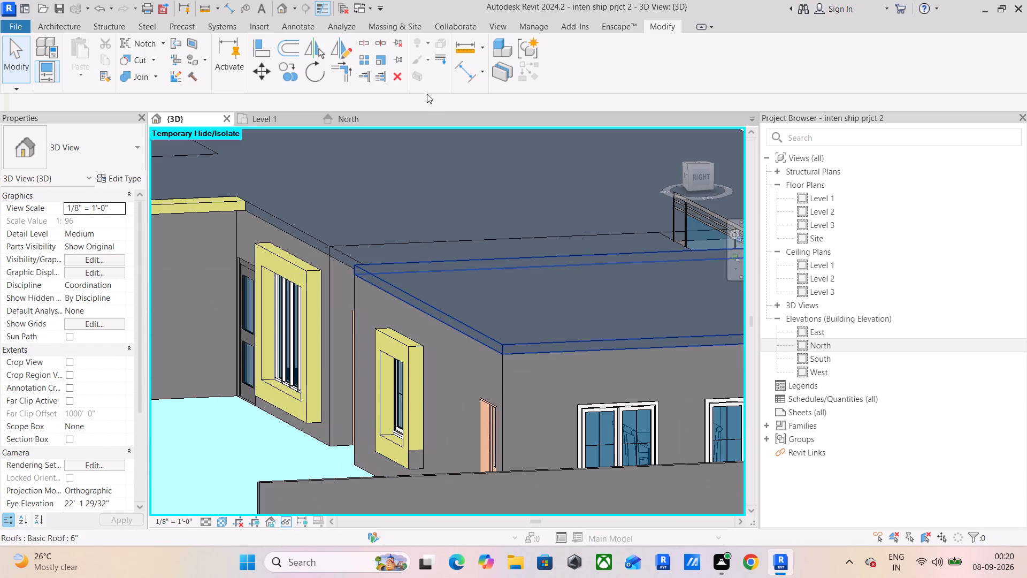
click(417, 404)
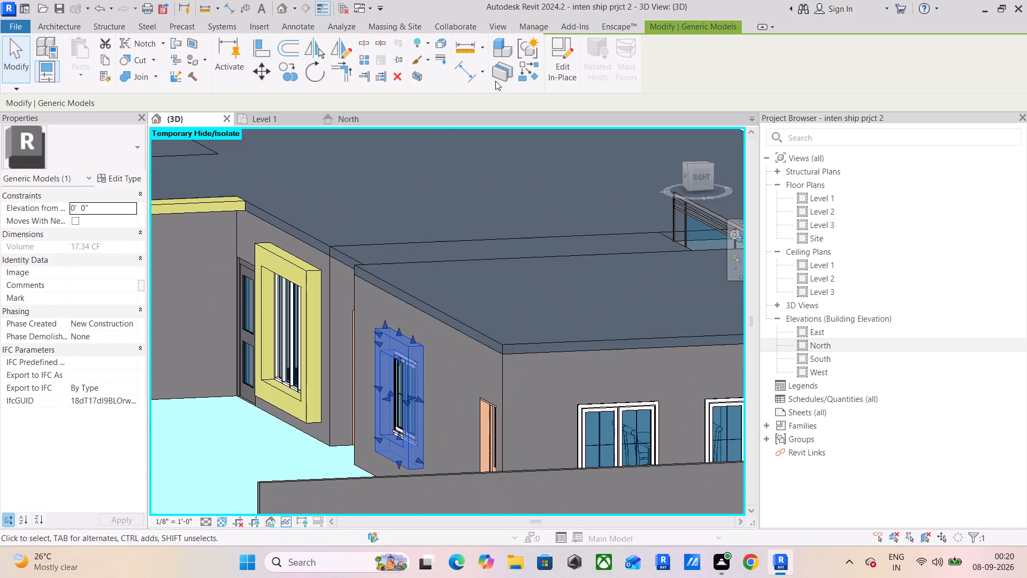
click(570, 76)
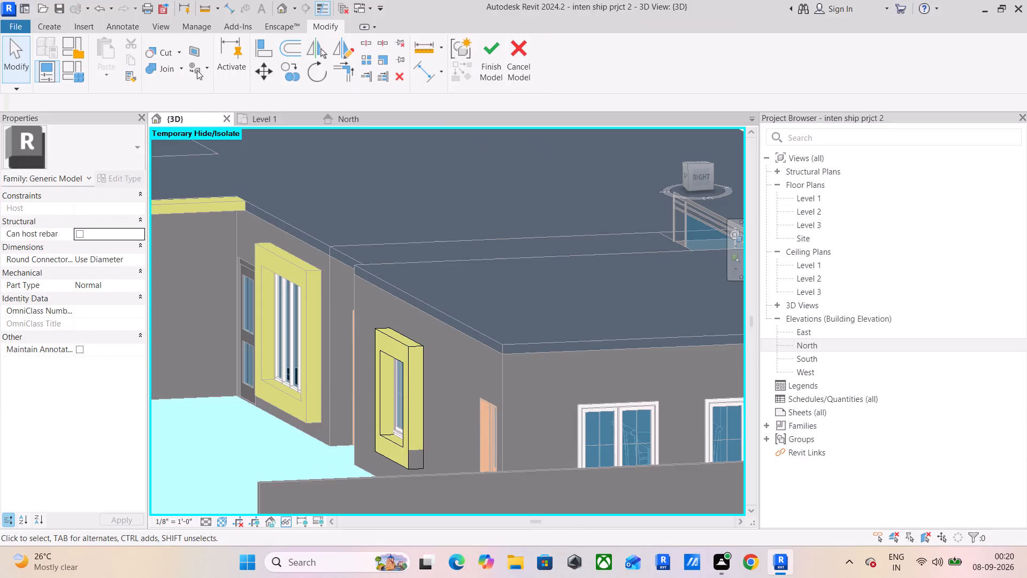
click(197, 70)
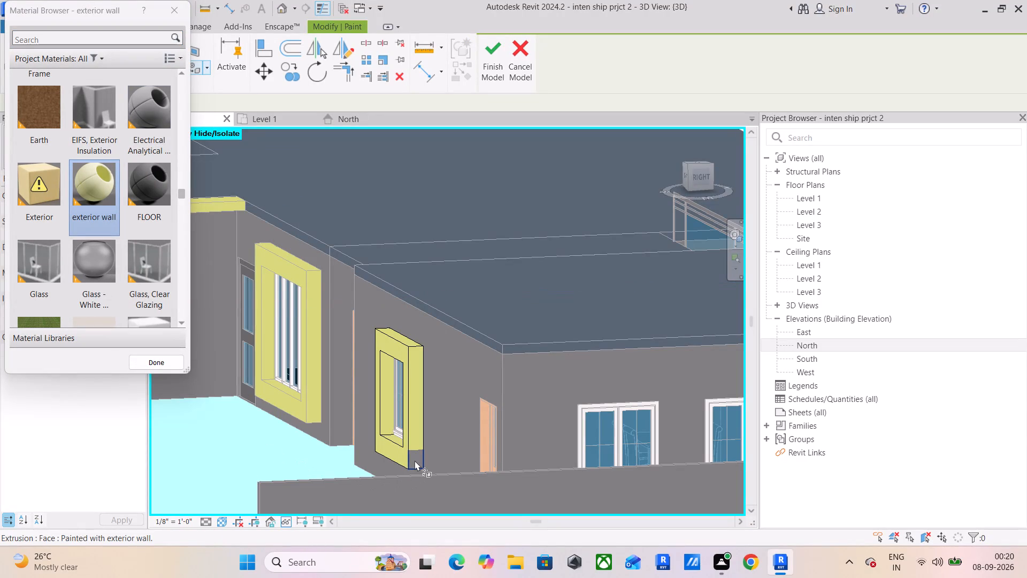
scroll(417, 461, up, 9)
shift+middle_click(417, 460)
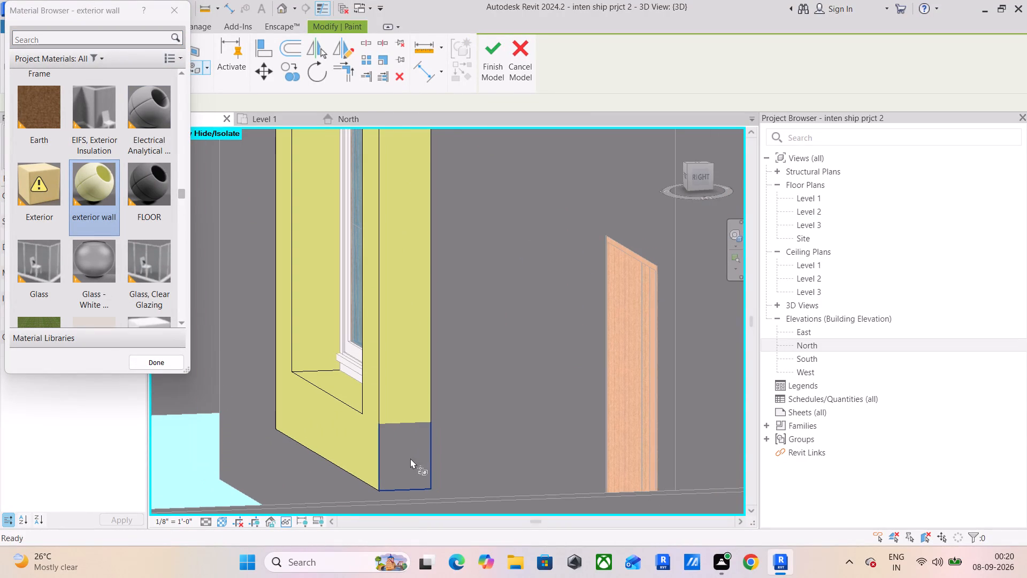
click(410, 458)
shift+scroll(378, 309, down, 1)
shift+middle_drag(389, 314, 454, 323)
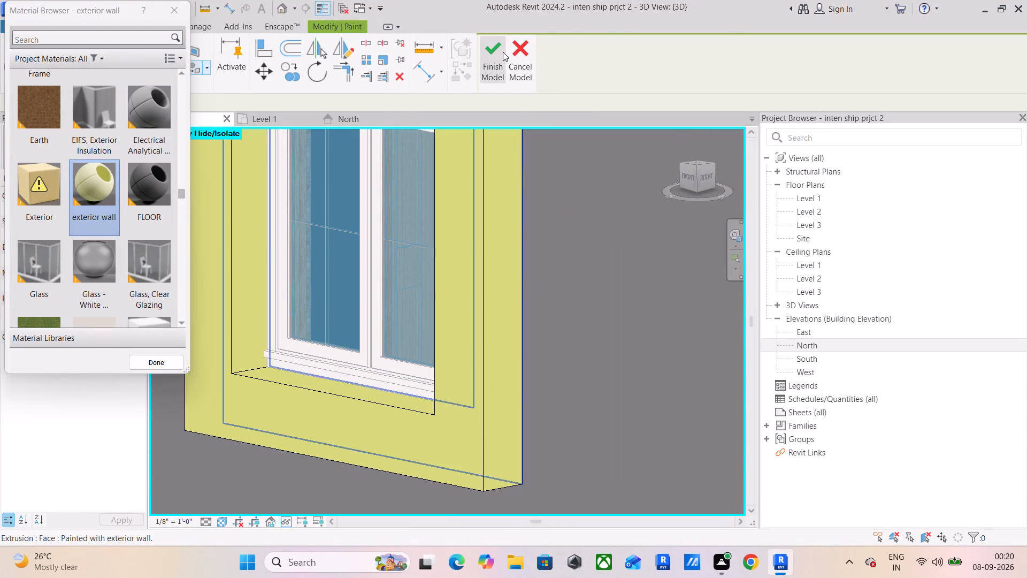
click(503, 50)
Examine the window surrounds along the whole front facade in the 3D view.
scroll(537, 238, down, 14)
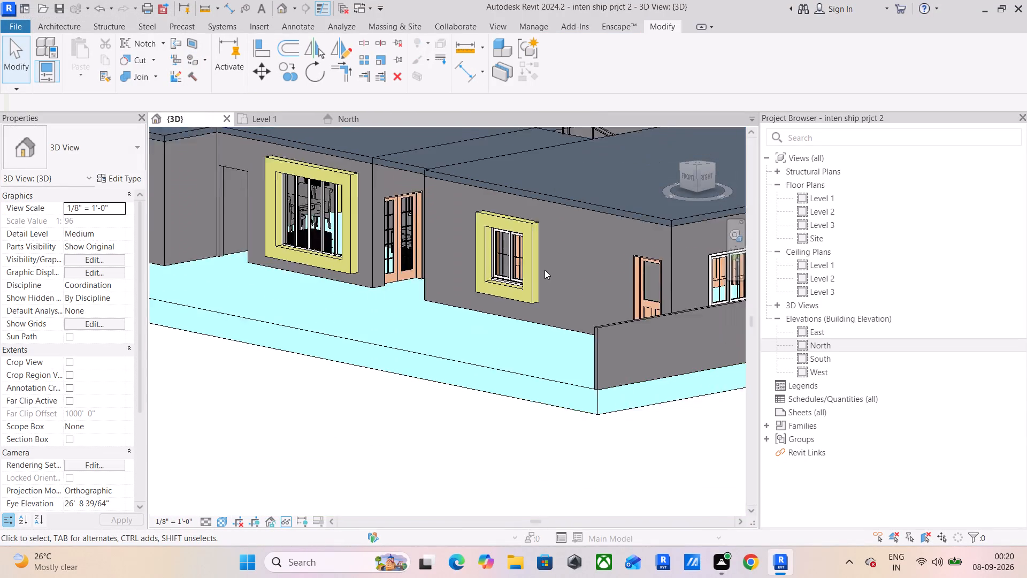
shift+middle_drag(528, 287, 640, 306)
scroll(626, 296, down, 5)
shift+middle_drag(616, 296, 613, 297)
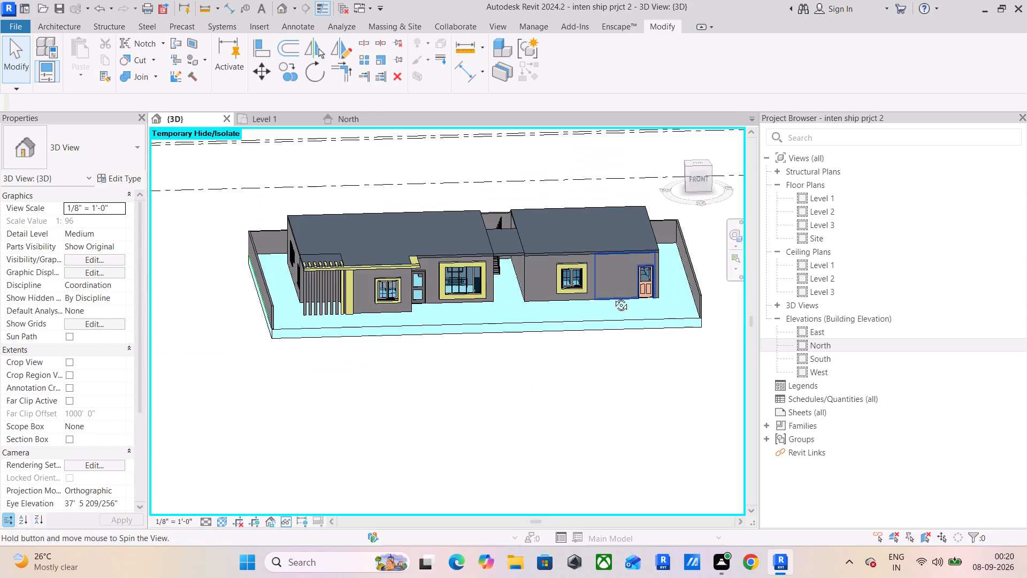
shift+middle_drag(613, 297, 580, 275)
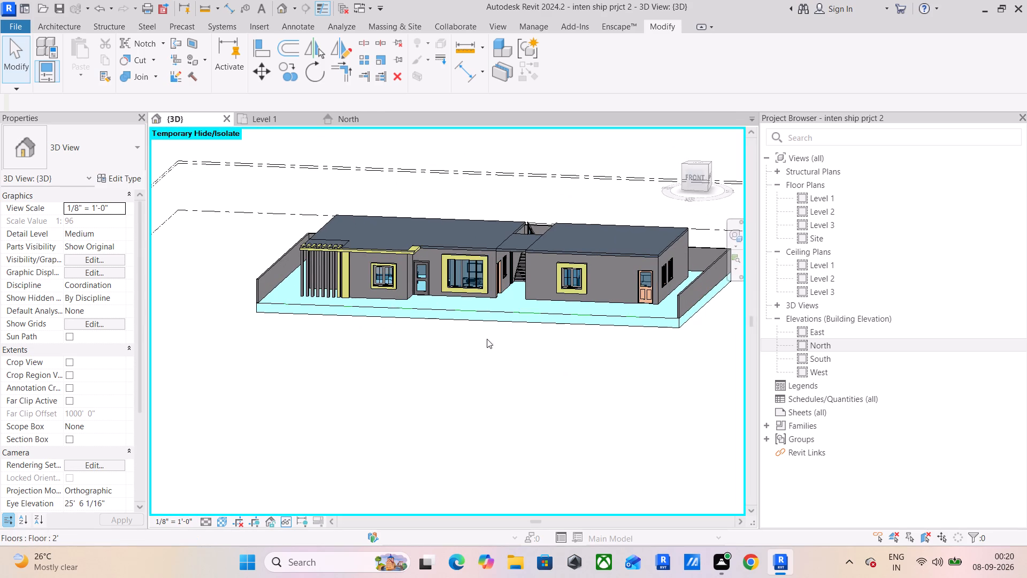
scroll(362, 291, up, 9)
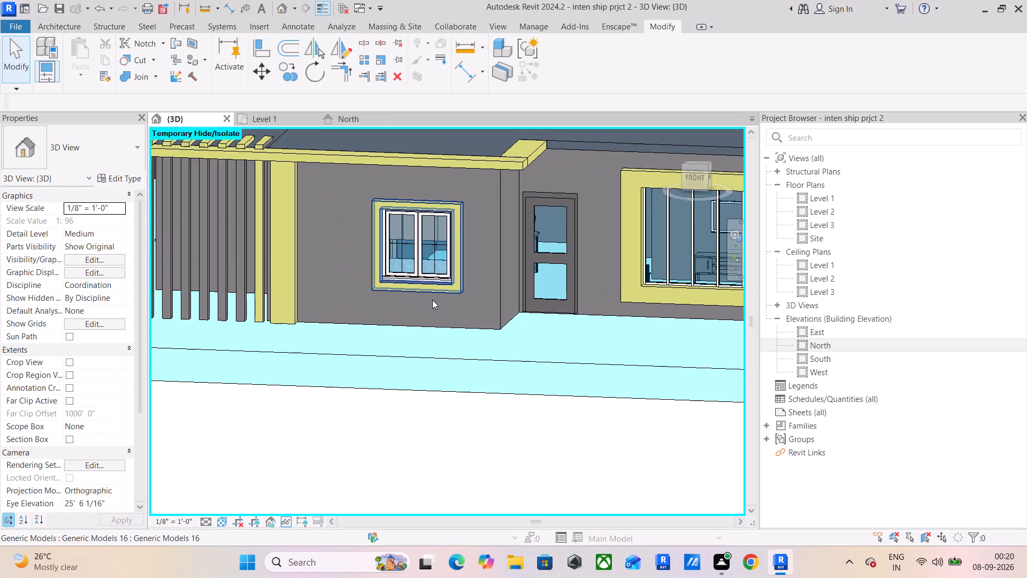
scroll(447, 316, down, 5)
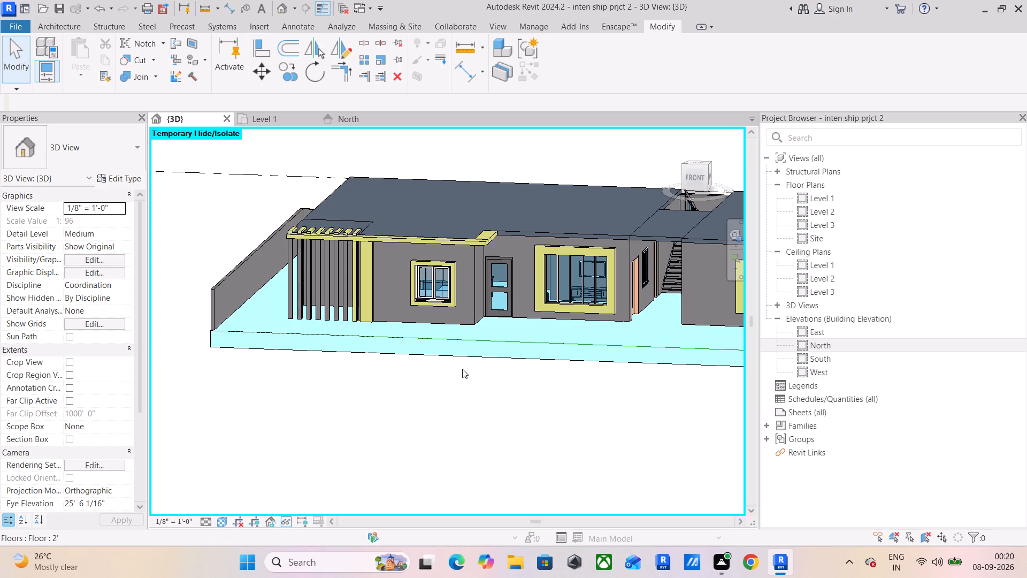
Open the extrusion sketch of the surround on the two-pane window nearest the slatted screen for editing, viewed squarely from the front.
scroll(474, 283, up, 9)
click(413, 308)
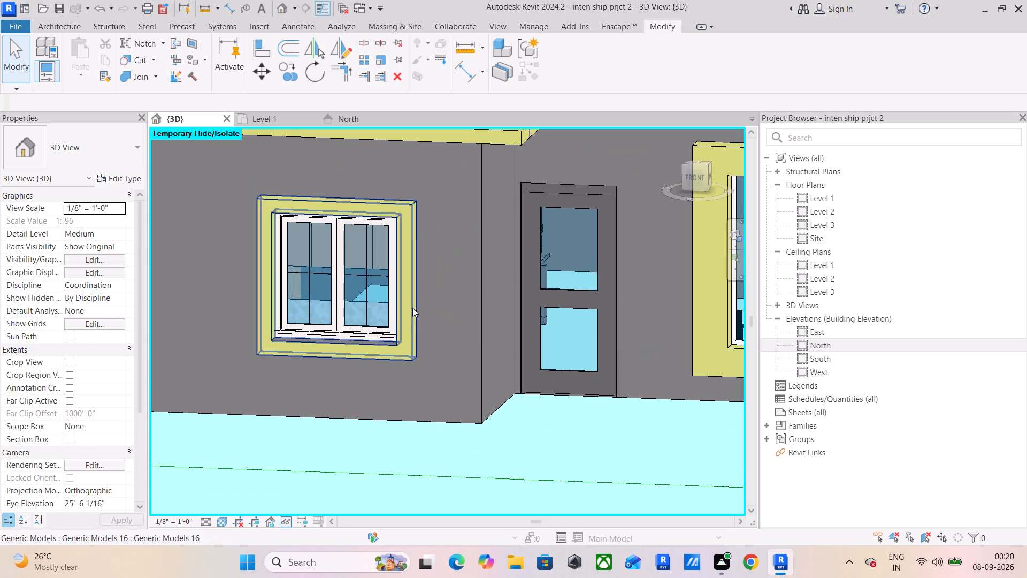
click(573, 57)
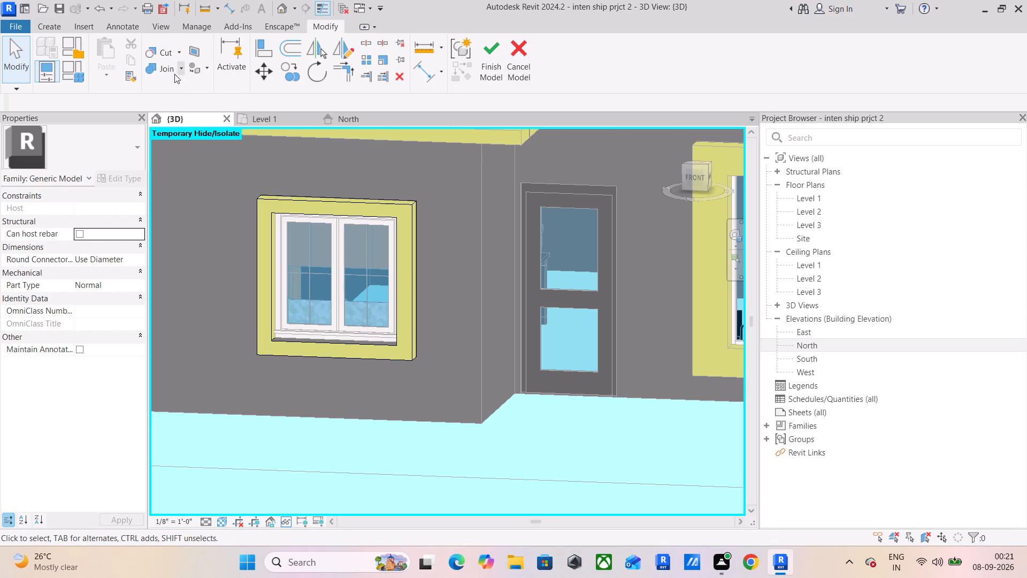
click(399, 253)
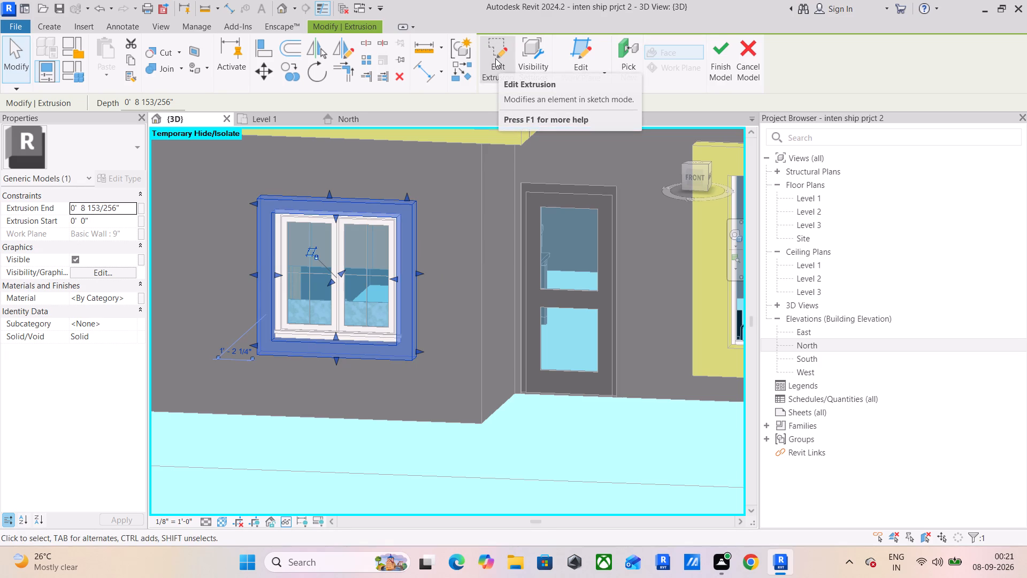
click(495, 58)
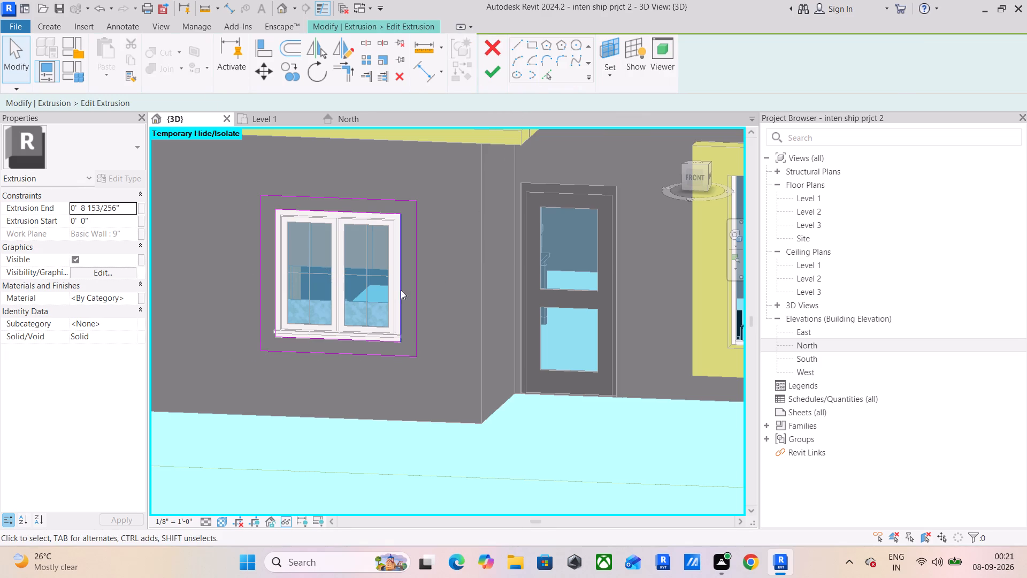
scroll(396, 290, up, 6)
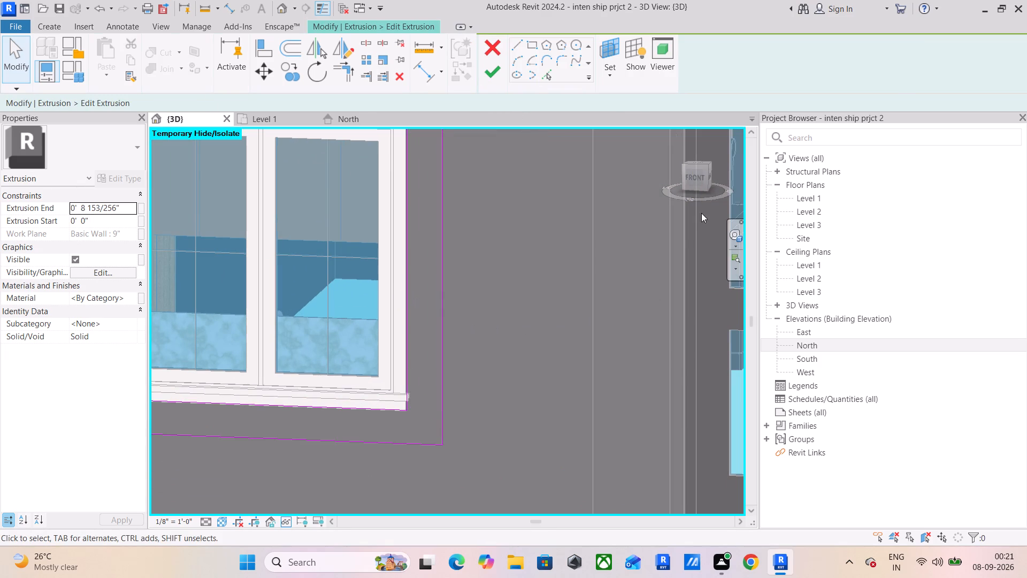
click(691, 171)
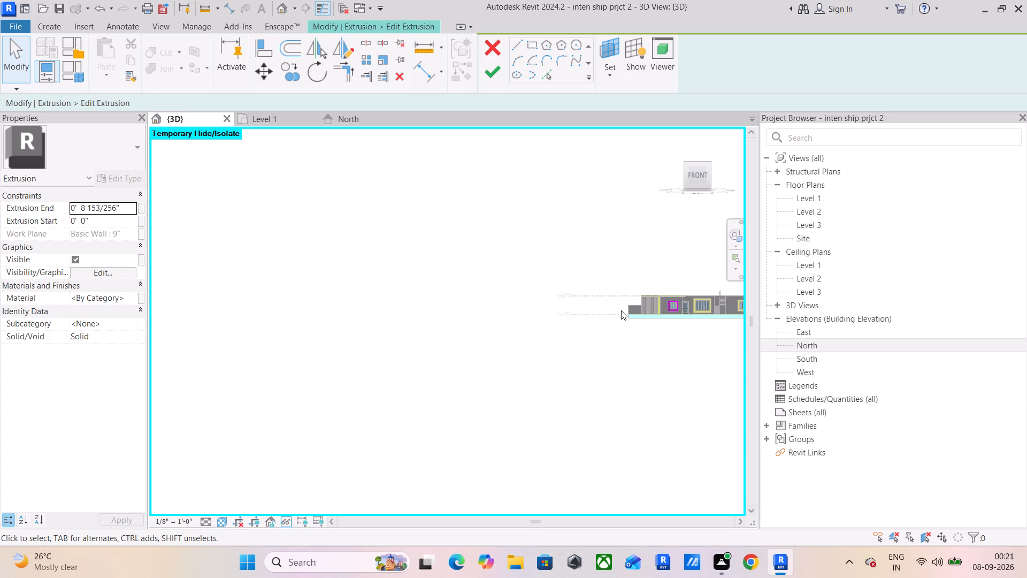
scroll(416, 327, up, 18)
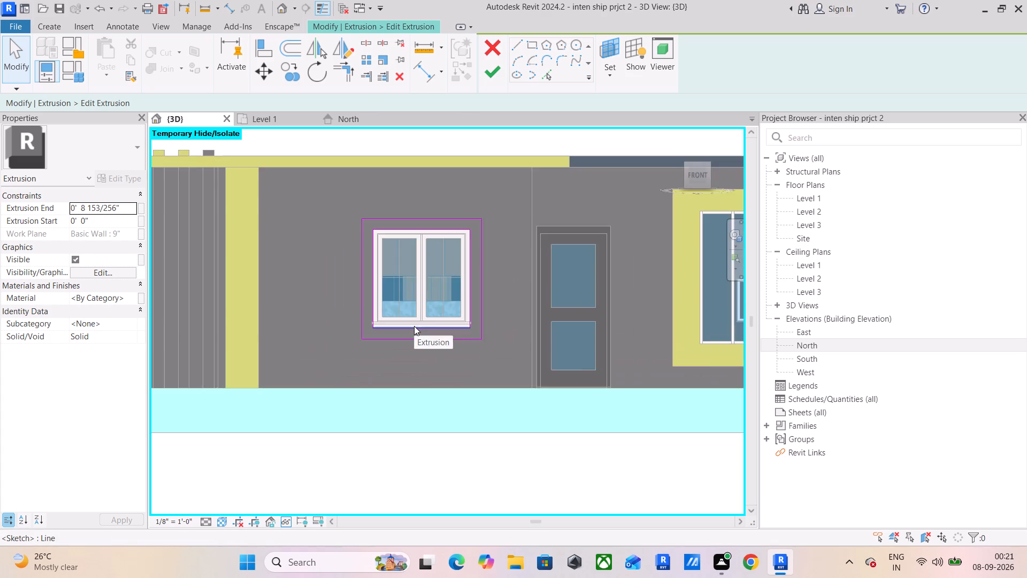
scroll(414, 326, up, 5)
scroll(450, 286, up, 3)
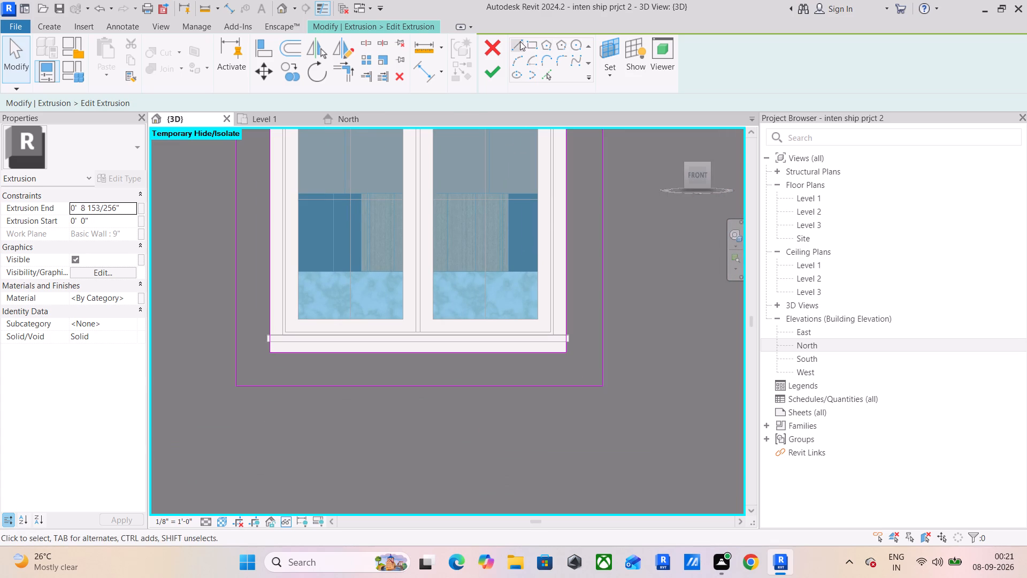
Sketch a 1' horizontal line outward from the window opening's lower-right corner, then vertical lines up to about 1' above the surround's top edge.
click(519, 41)
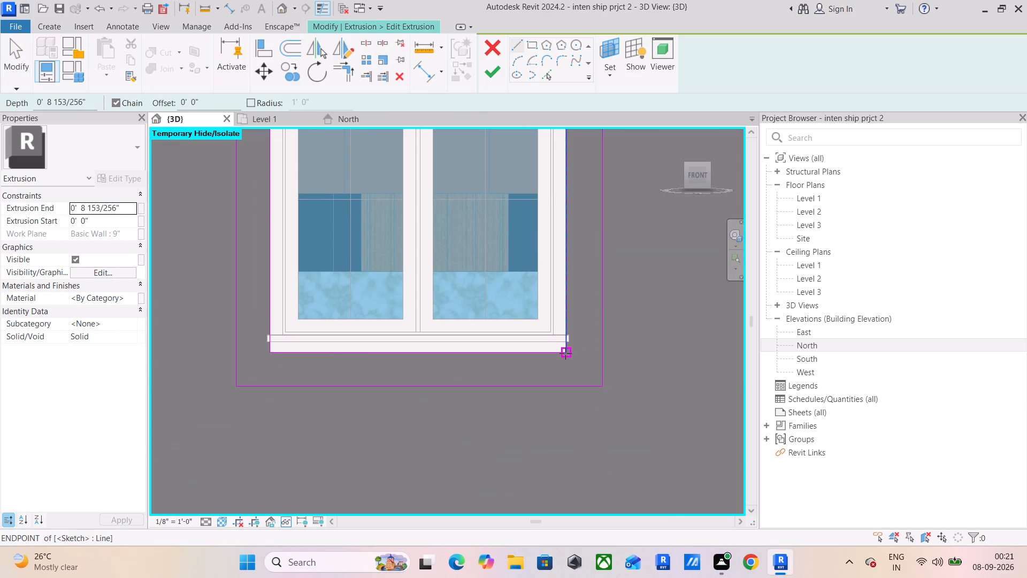
click(565, 353)
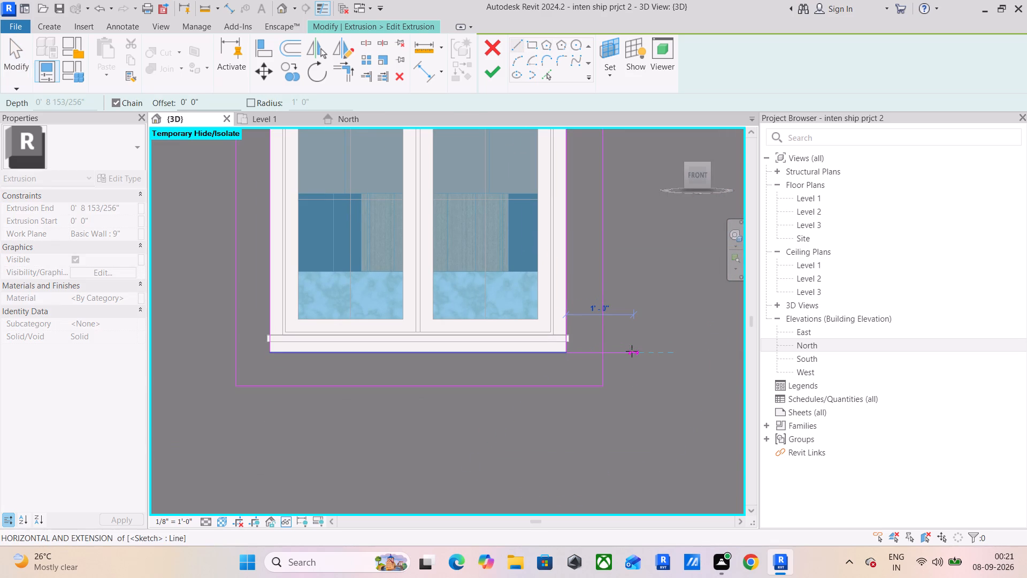
click(632, 352)
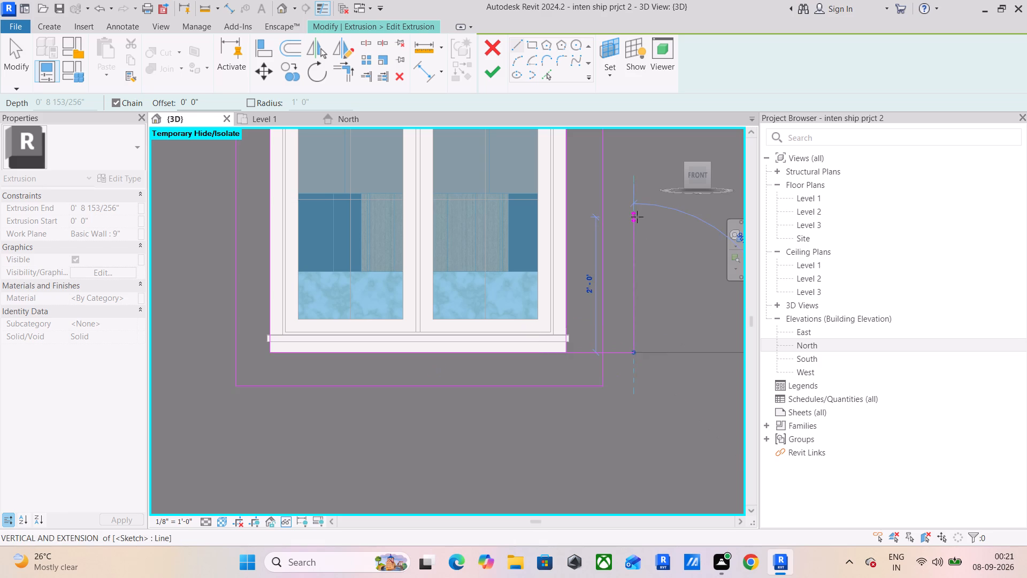
middle_drag(637, 216, 642, 505)
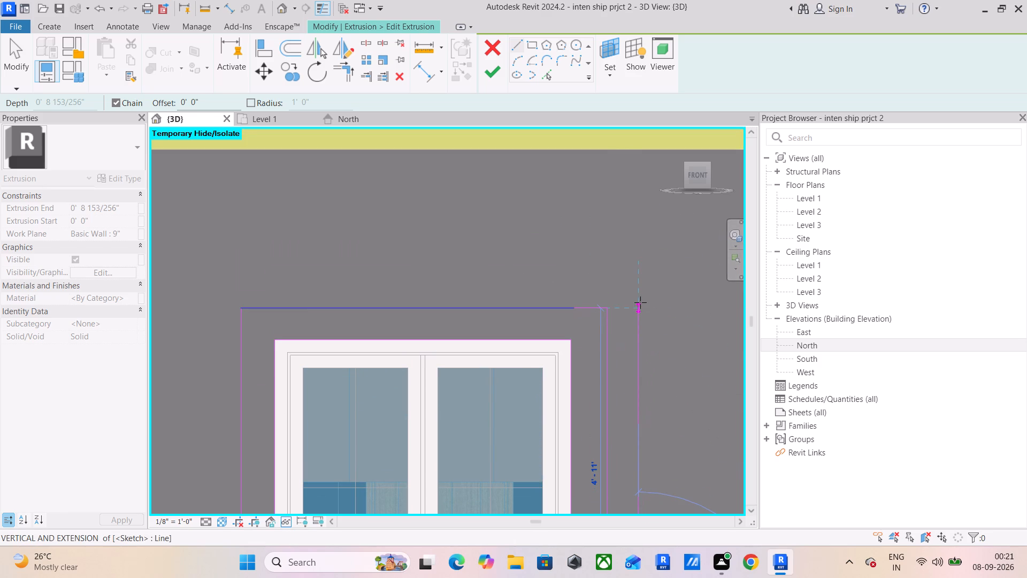
click(640, 302)
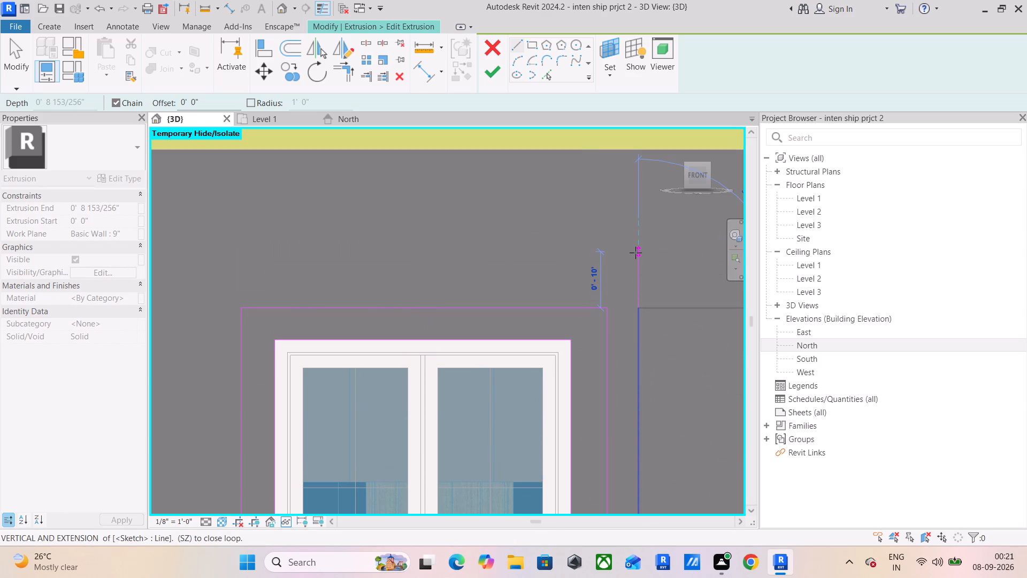
click(635, 241)
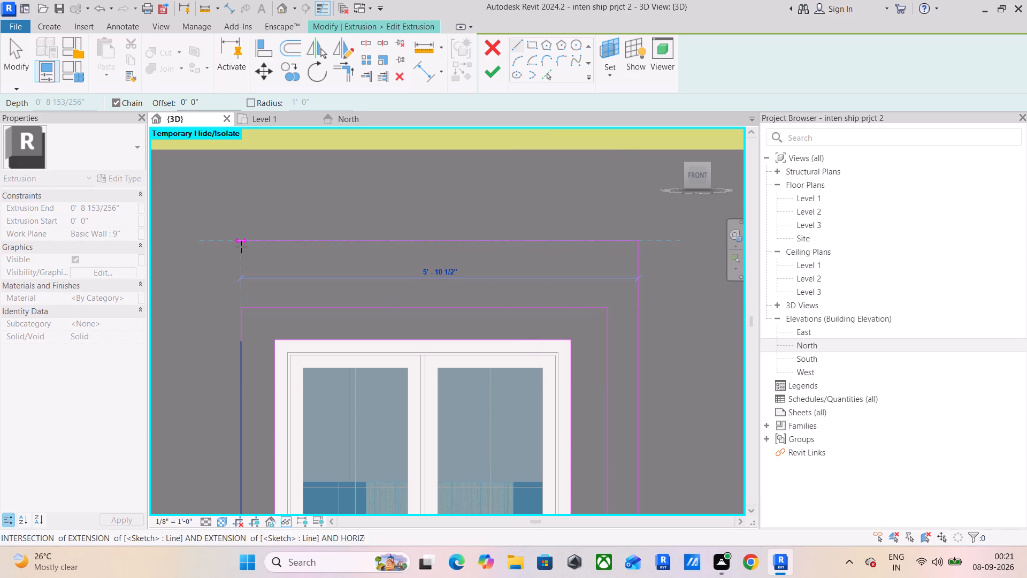
Continue the outline across the top to 1' beyond the surround's left edge, then down to the level of its bottom edge.
click(241, 247)
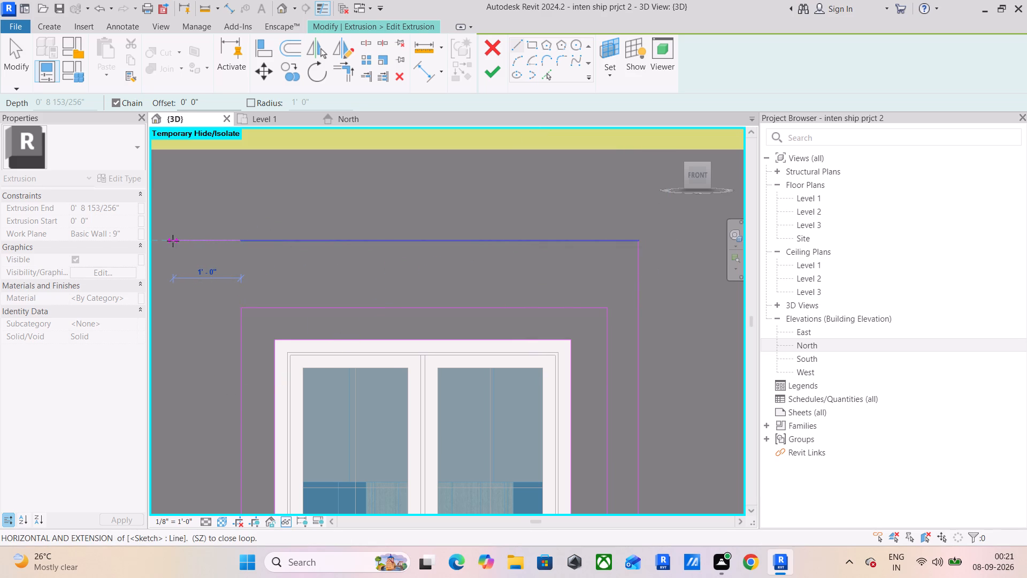
click(173, 241)
middle_drag(203, 384, 216, 158)
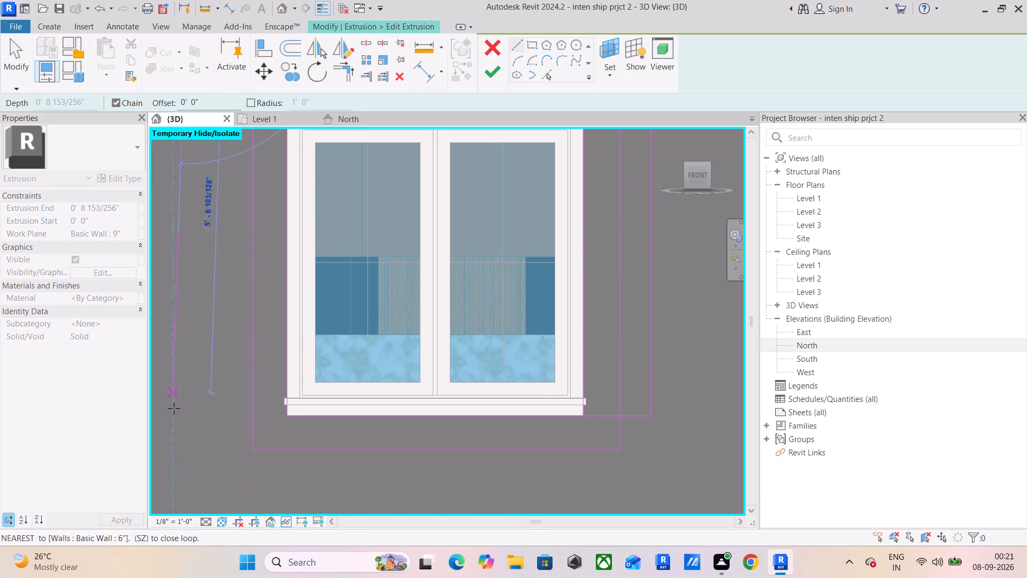
click(184, 454)
middle_drag(186, 450, 193, 314)
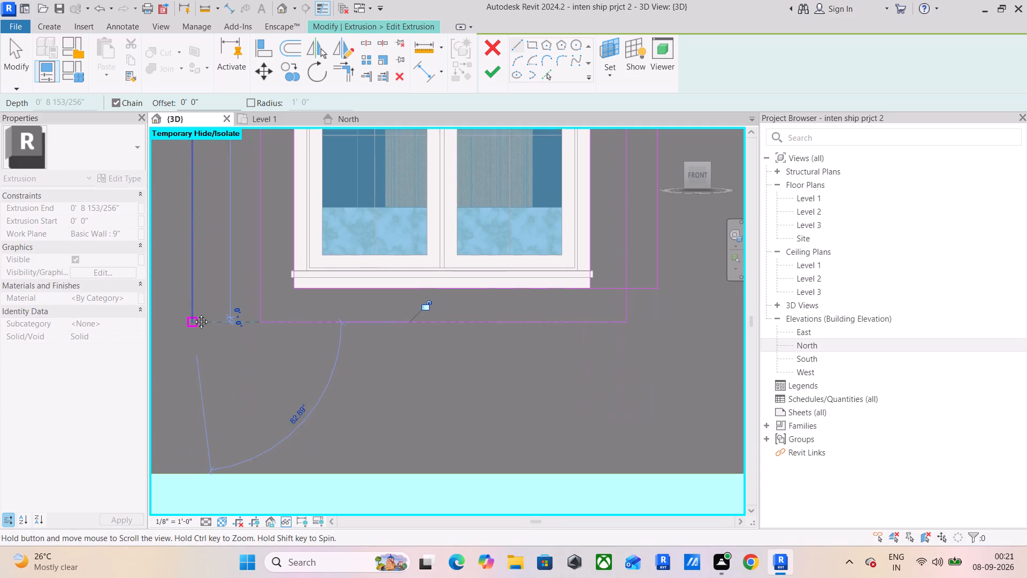
middle_drag(193, 314, 194, 310)
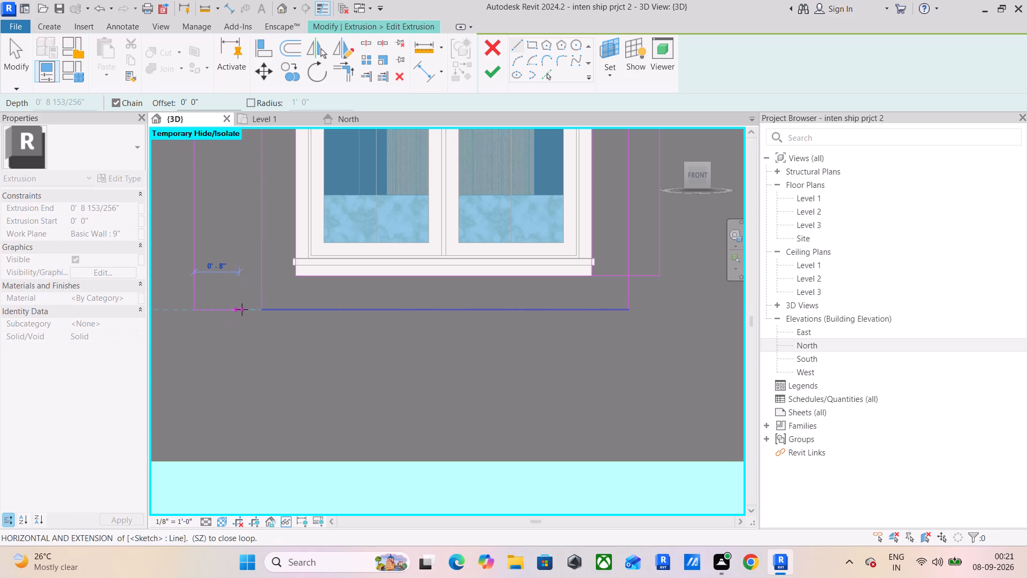
key(ctrl+z)
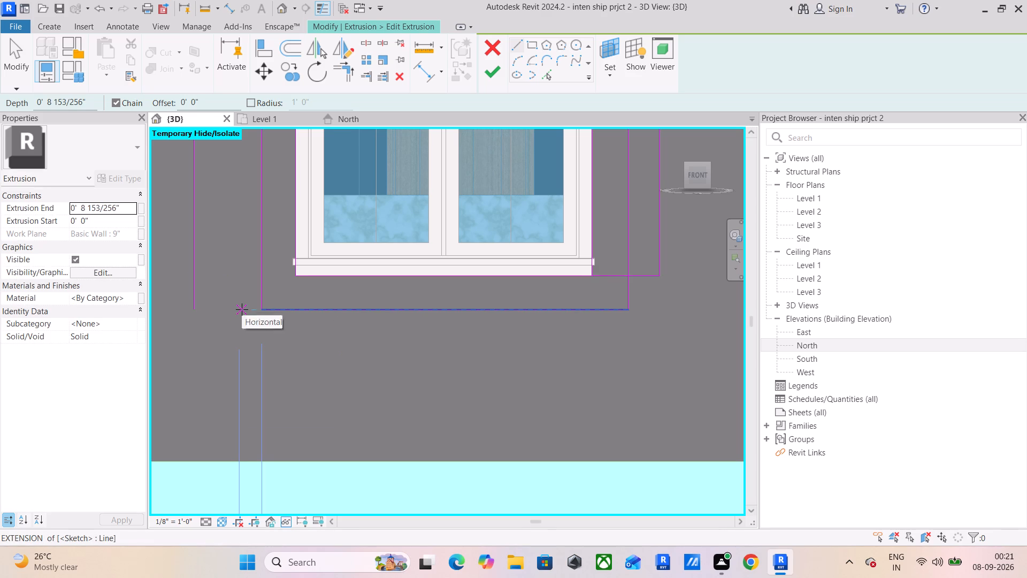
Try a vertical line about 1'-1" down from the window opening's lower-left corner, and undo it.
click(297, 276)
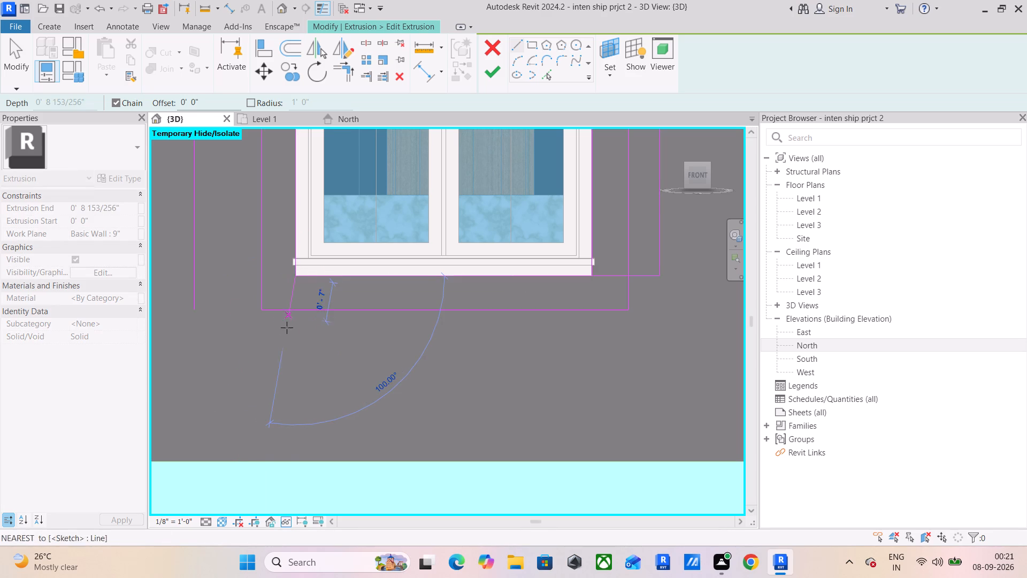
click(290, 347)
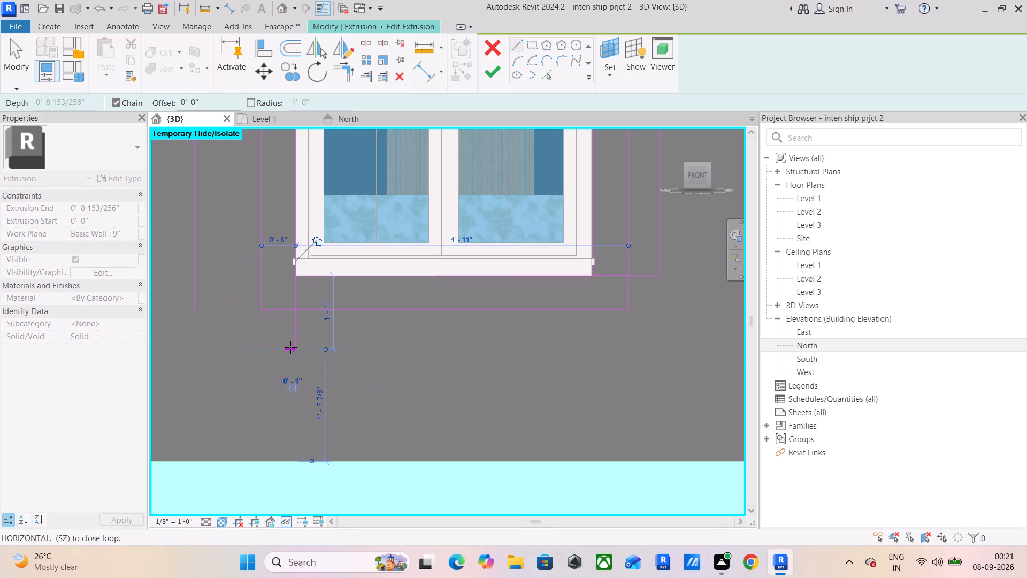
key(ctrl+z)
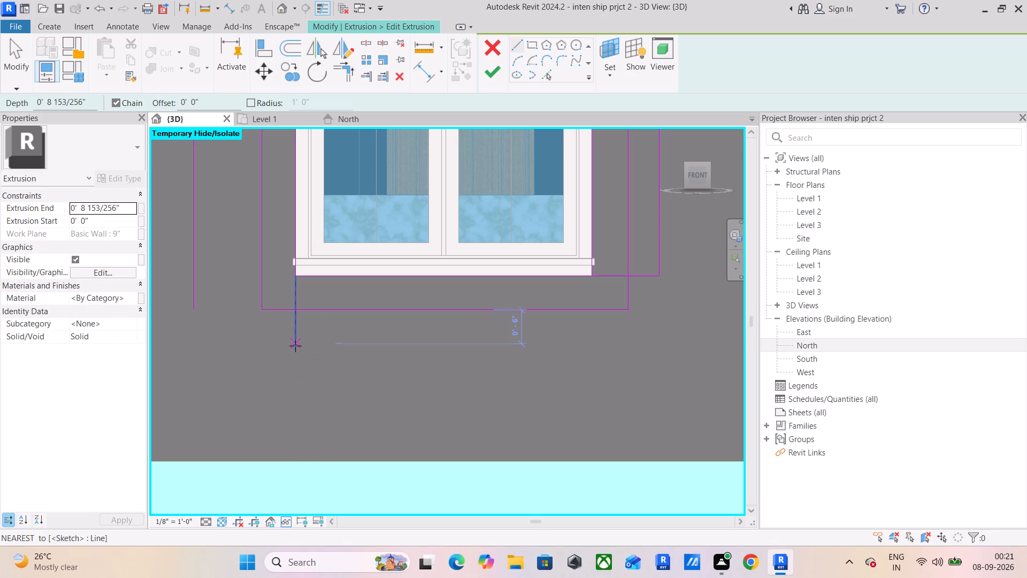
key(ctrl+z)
Complete the new outline with a bottom edge 1' below the window opening, joined to the new left and right vertical lines.
click(298, 278)
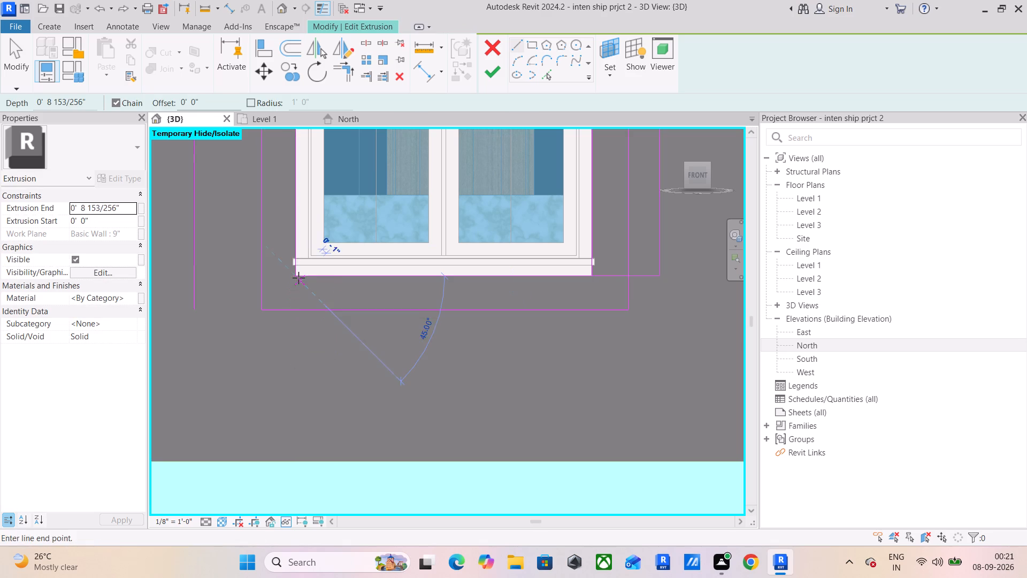
click(294, 345)
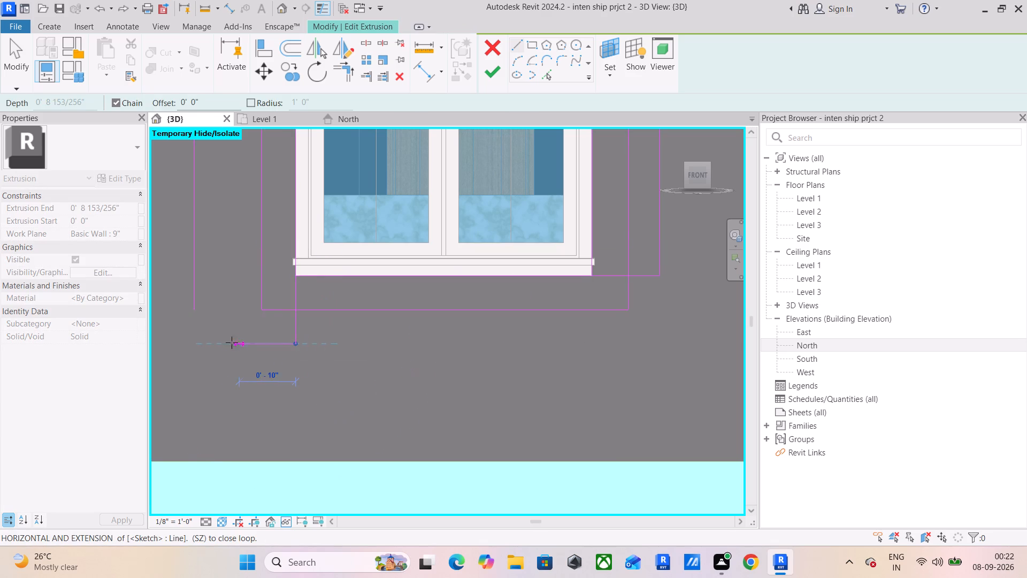
click(195, 341)
click(196, 309)
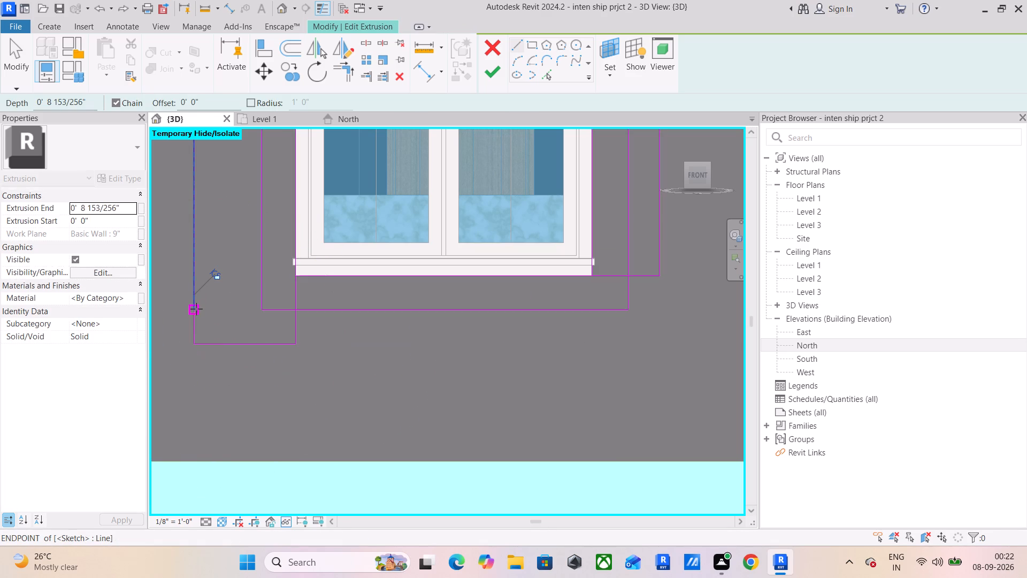
click(296, 347)
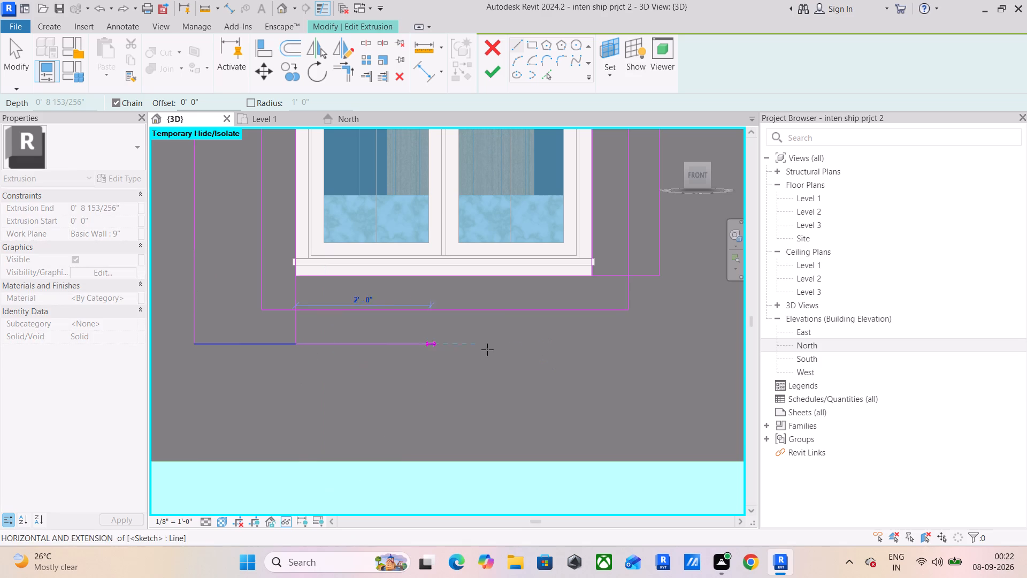
click(664, 348)
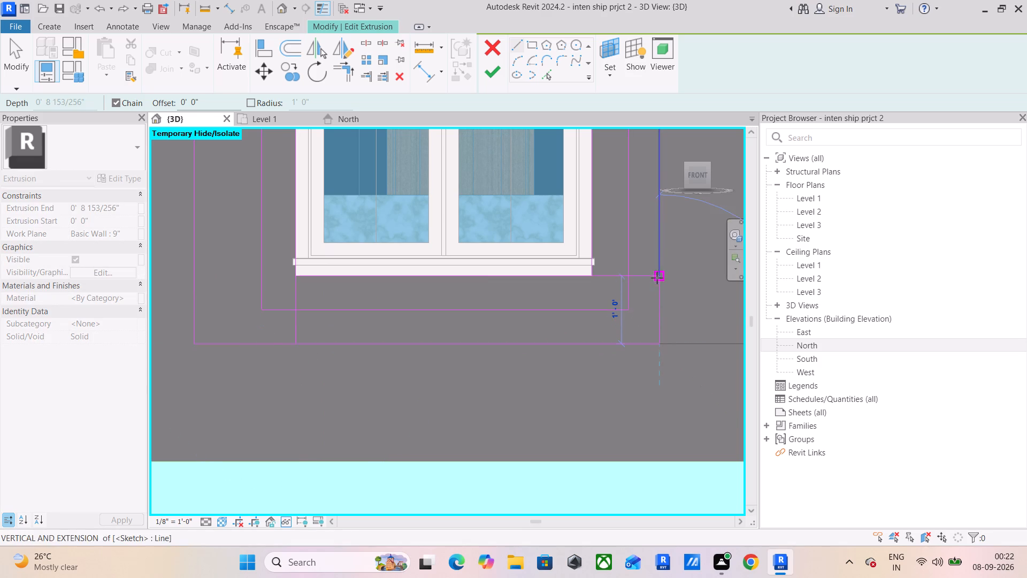
click(657, 276)
key(Escape)
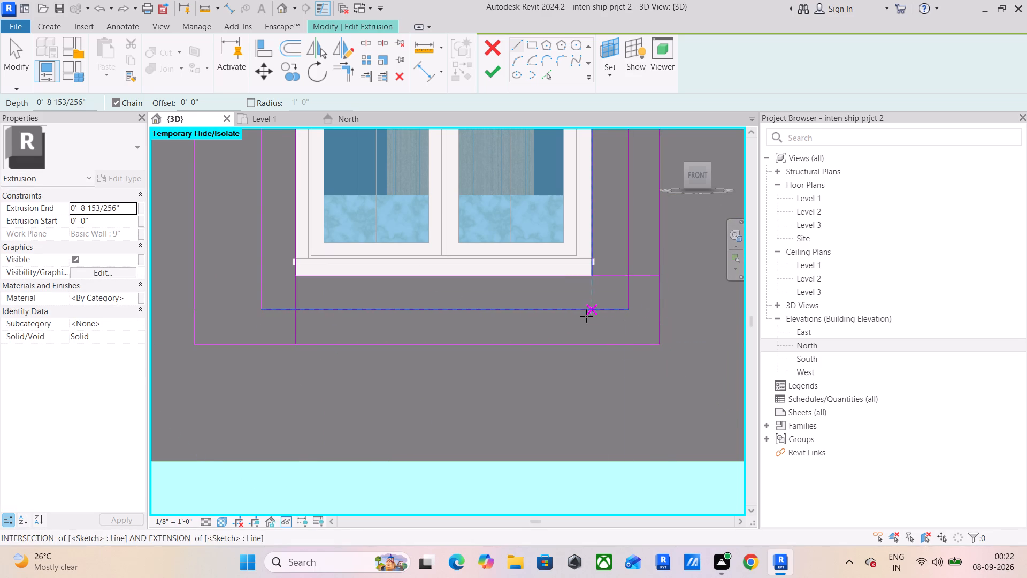
key(Escape)
key(Escape)
Delete the old inner surround outline and the leftover construction lines at the window opening's bottom corners.
click(607, 309)
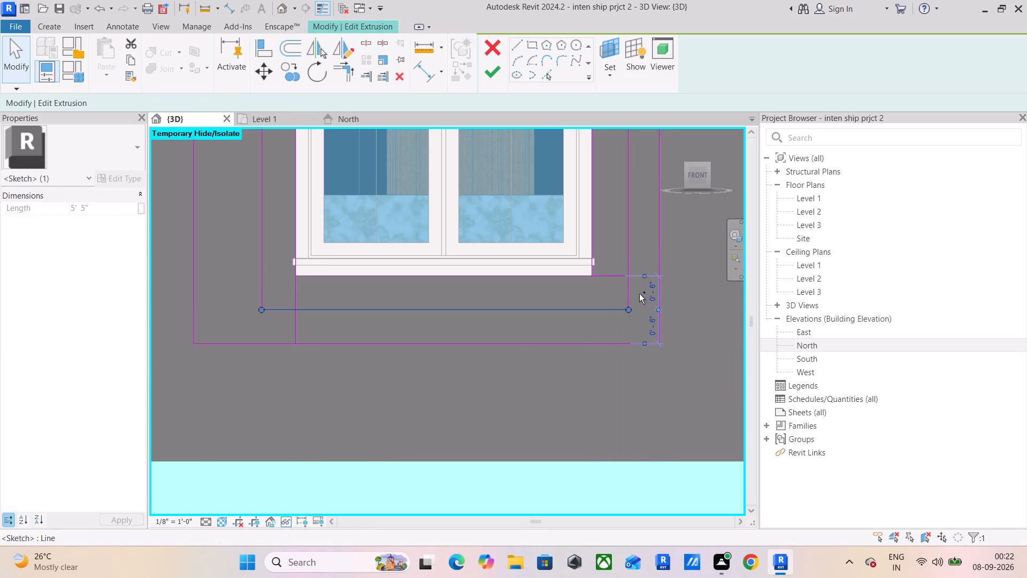
ctrl+click(631, 284)
ctrl+click(637, 275)
ctrl+click(630, 261)
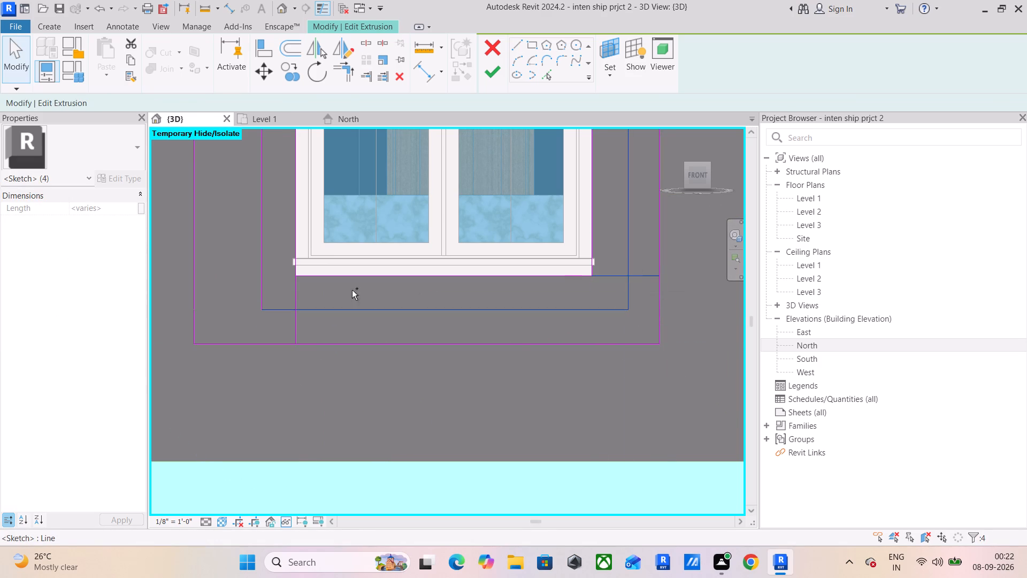
ctrl+click(287, 295)
ctrl+click(297, 291)
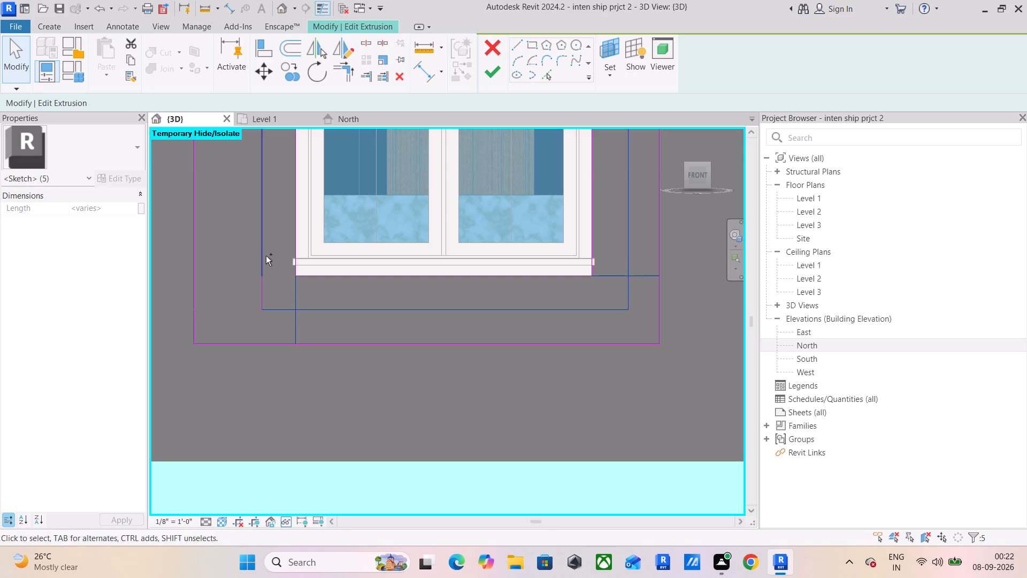
ctrl+click(260, 252)
ctrl+click(259, 293)
middle_drag(287, 285, 315, 489)
scroll(315, 488, down, 1)
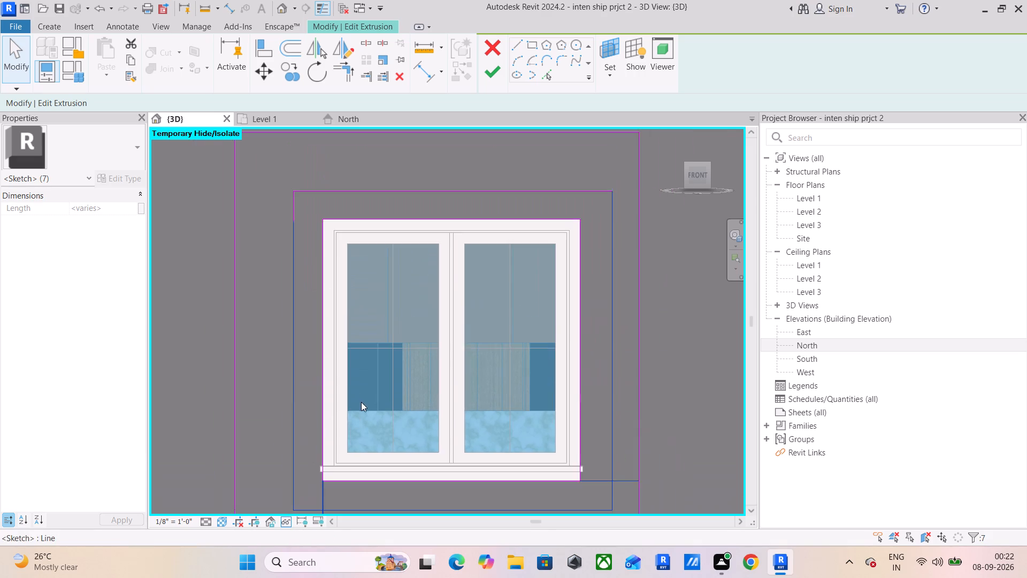
scroll(362, 400, down, 2)
scroll(326, 286, up, 3)
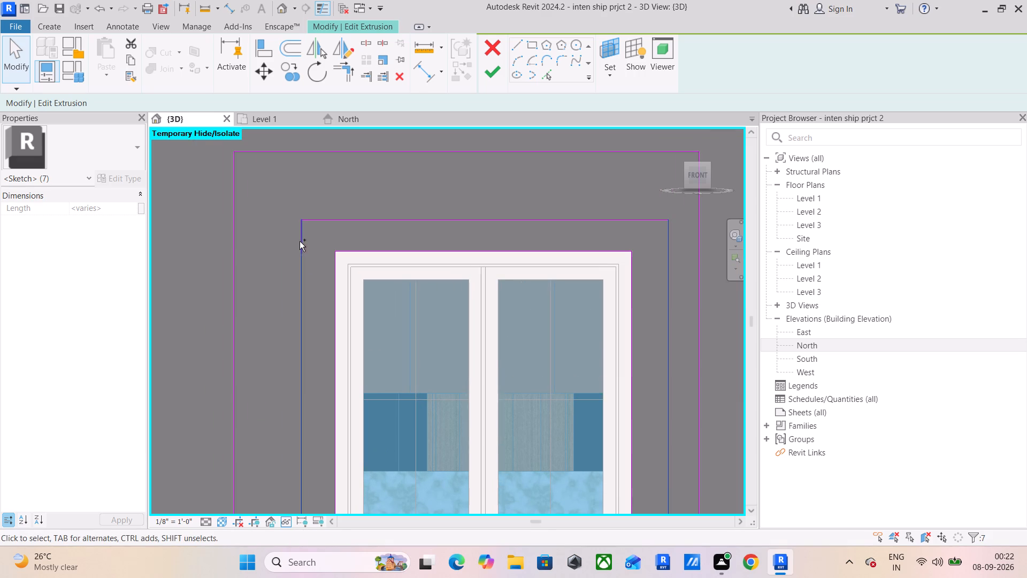
ctrl+click(300, 241)
ctrl+click(333, 219)
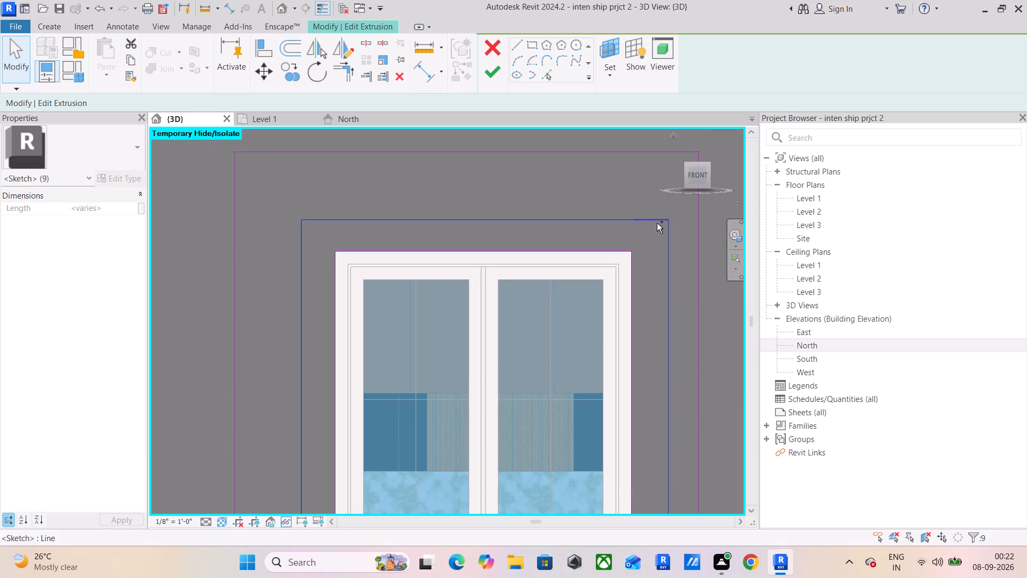
ctrl+click(657, 223)
key(Delete)
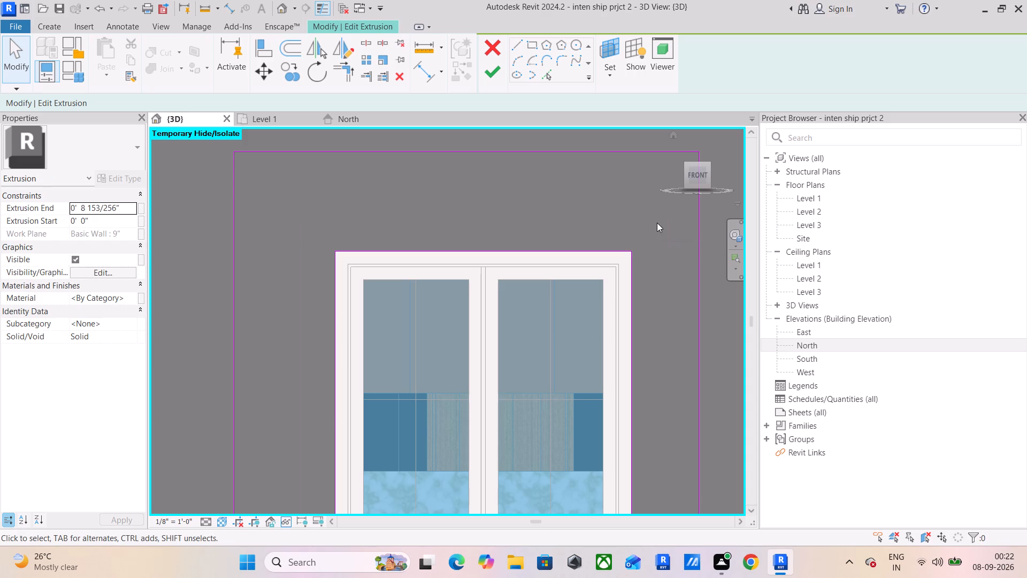
Finish the reshaped extrusion sketch and the in-place surround model.
click(494, 74)
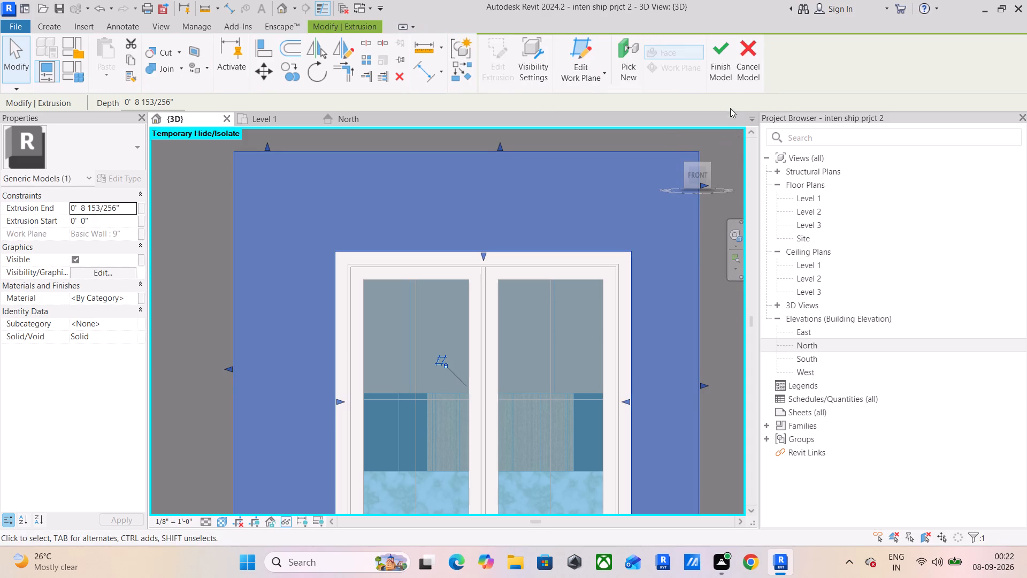
click(728, 62)
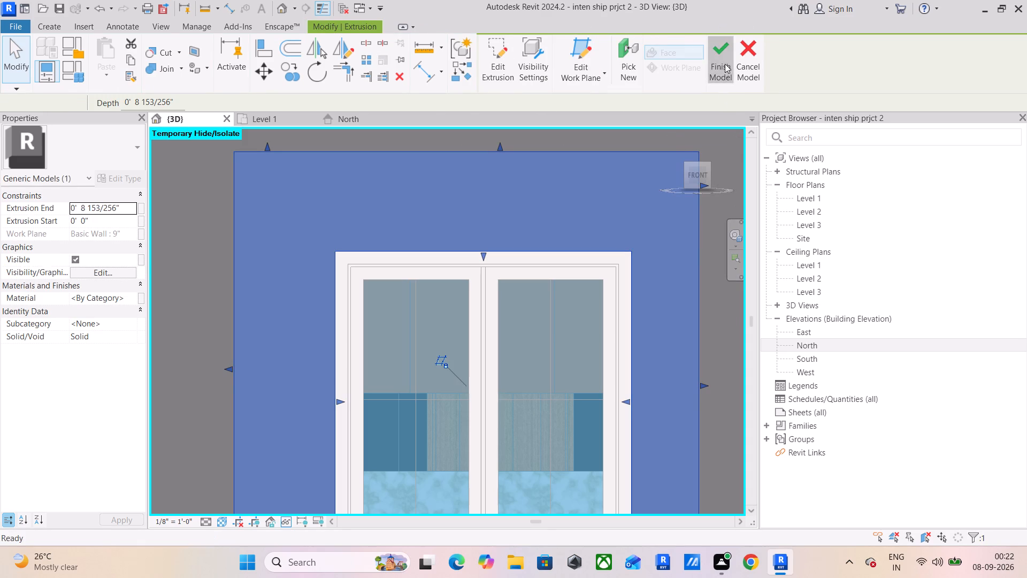
Reopen the extrusion sketch of the same window surround for in-place editing.
scroll(683, 225, down, 6)
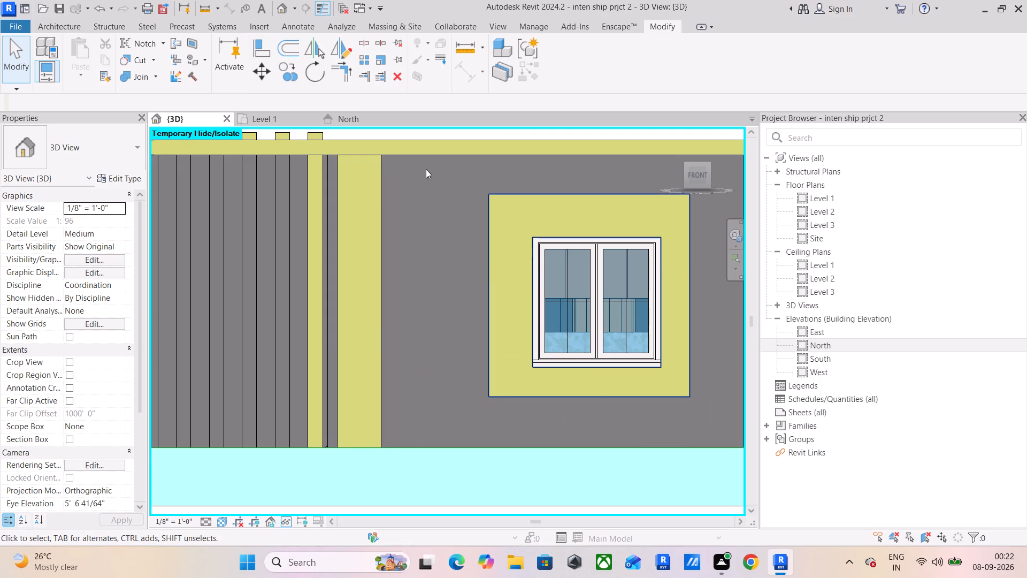
click(508, 194)
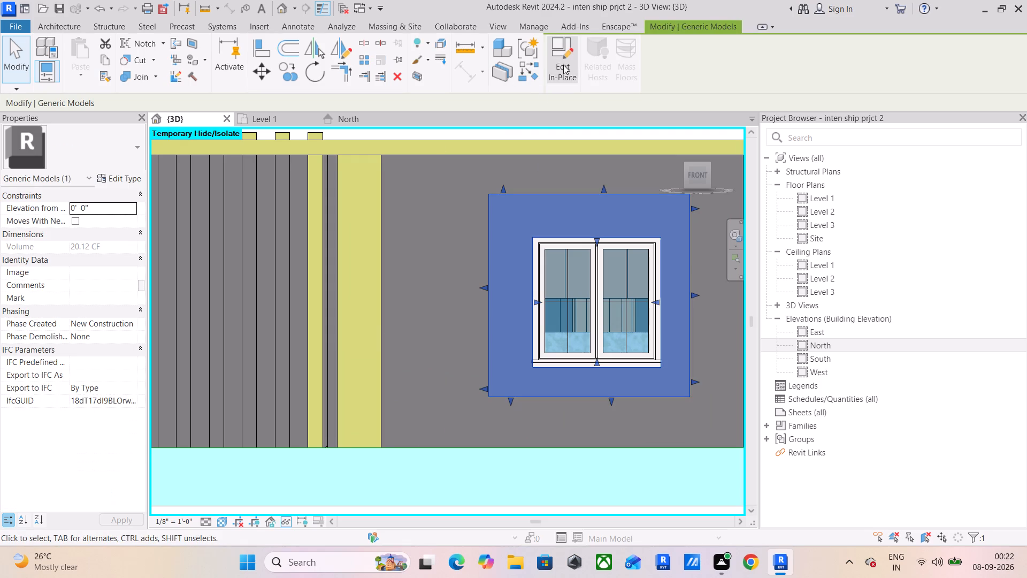
click(563, 65)
click(544, 196)
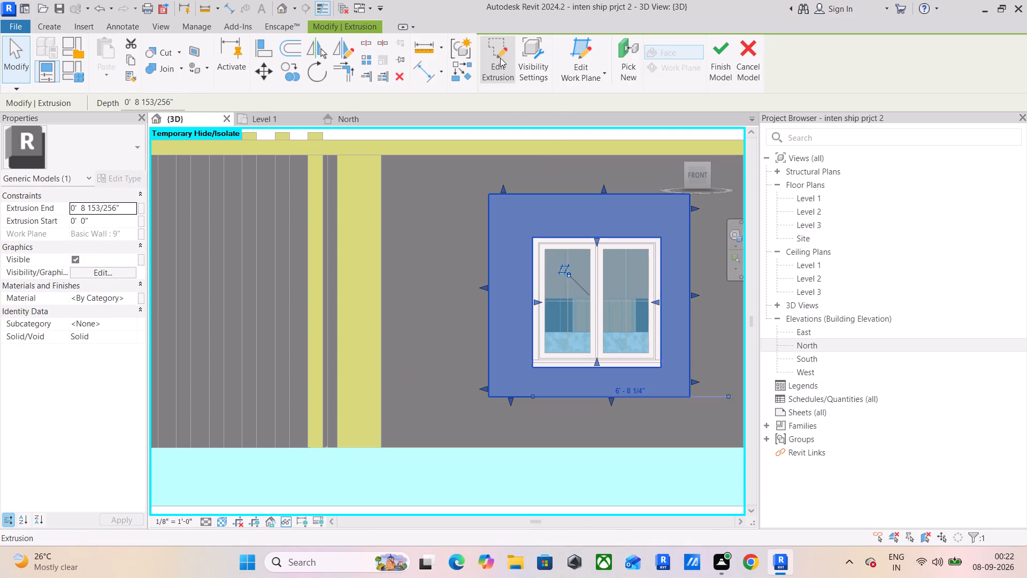
click(497, 52)
scroll(560, 249, up, 4)
scroll(559, 245, down, 2)
Sketch a 1' horizontal line outward from the window opening's upper-left corner, then a vertical line down to the surround's bottom edge.
click(519, 45)
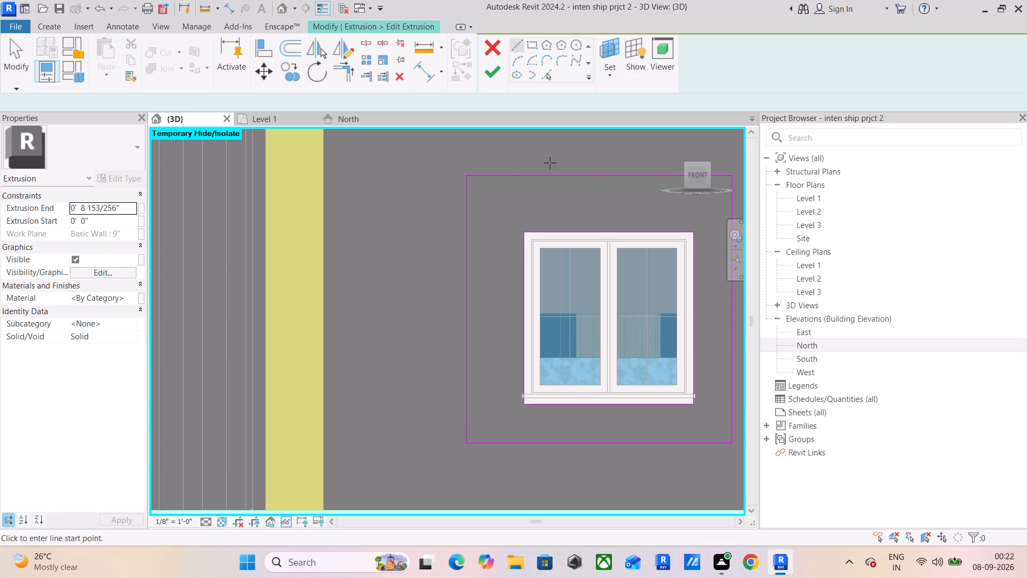
click(529, 231)
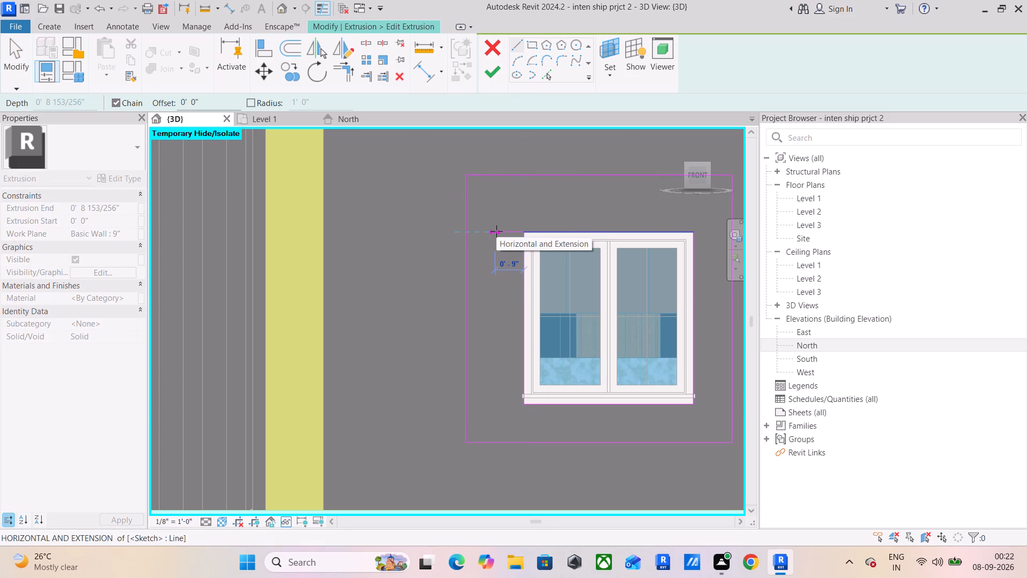
text(1')
key(Return)
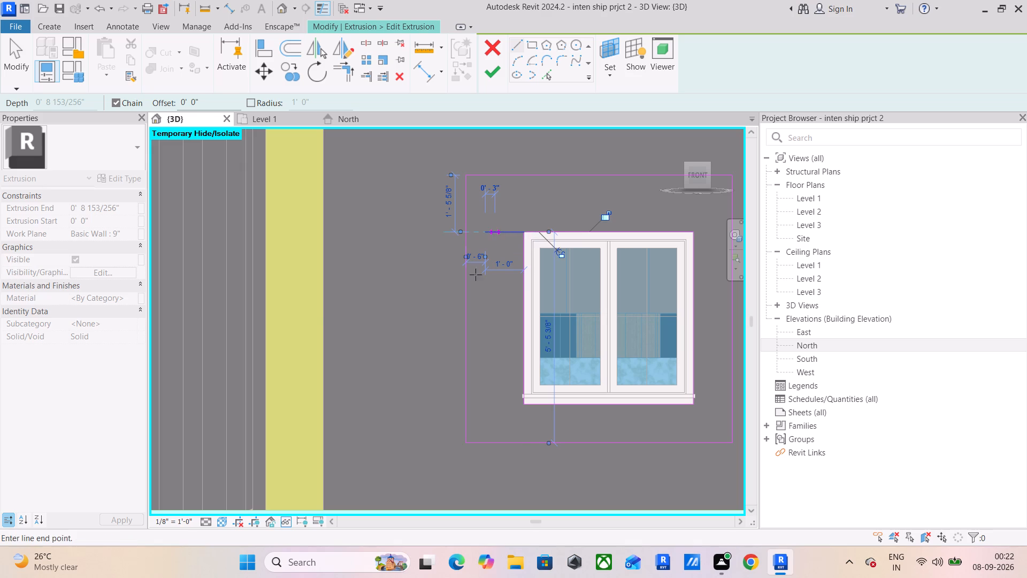
click(488, 438)
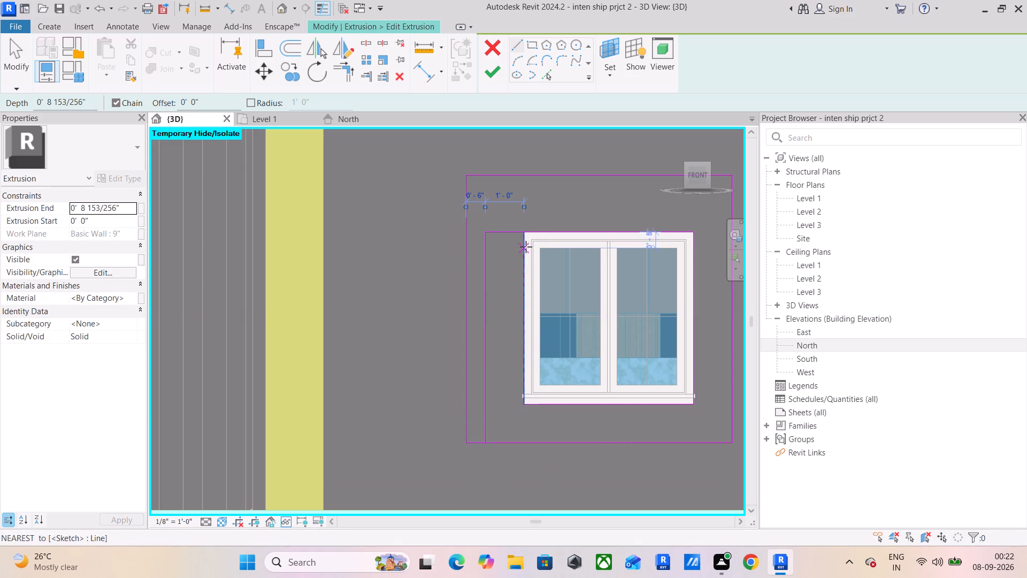
Sketch a new top edge 1' above the window opening, connected to the new left line and extending to the surround's right edge.
click(521, 231)
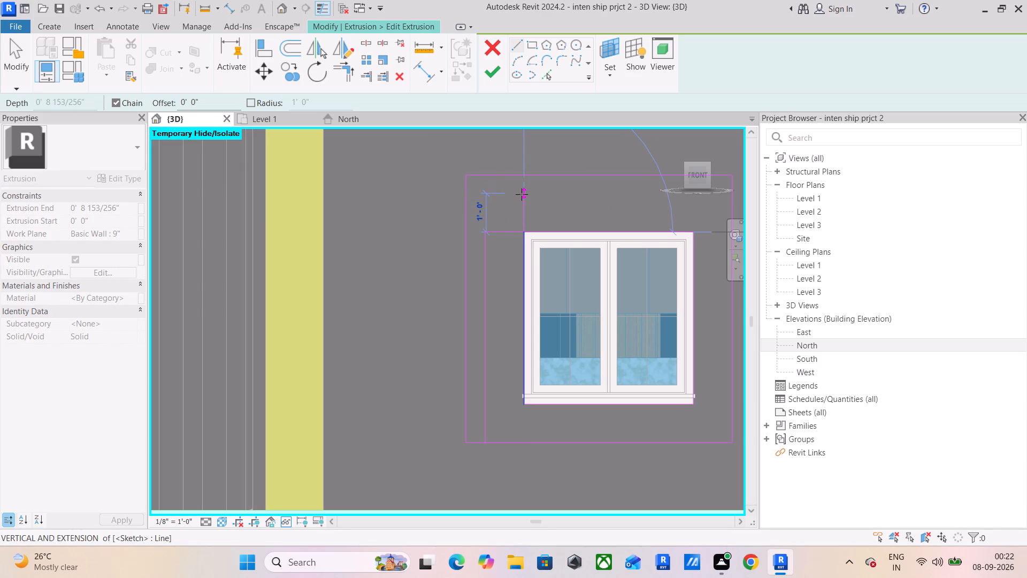
click(522, 194)
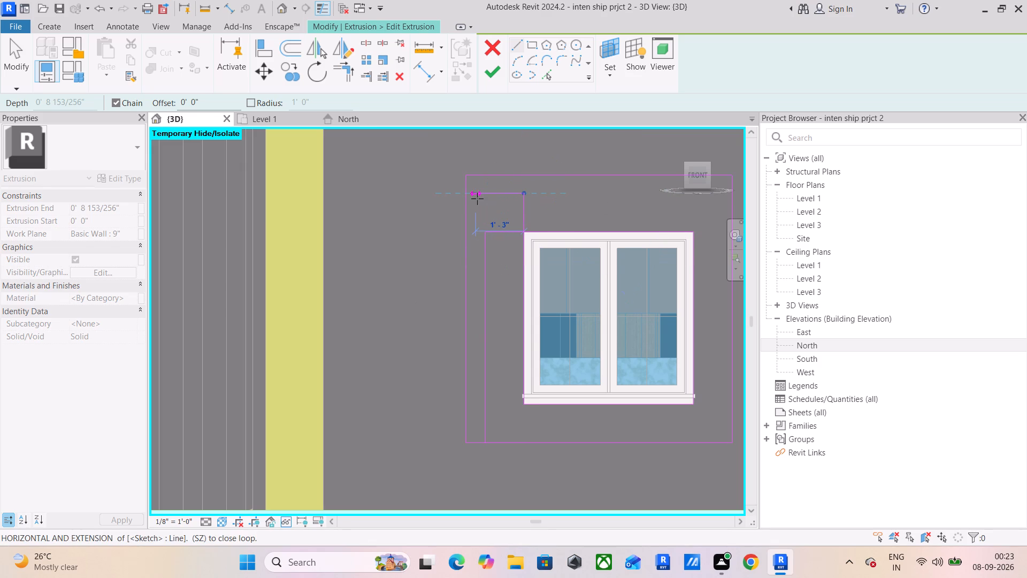
click(482, 197)
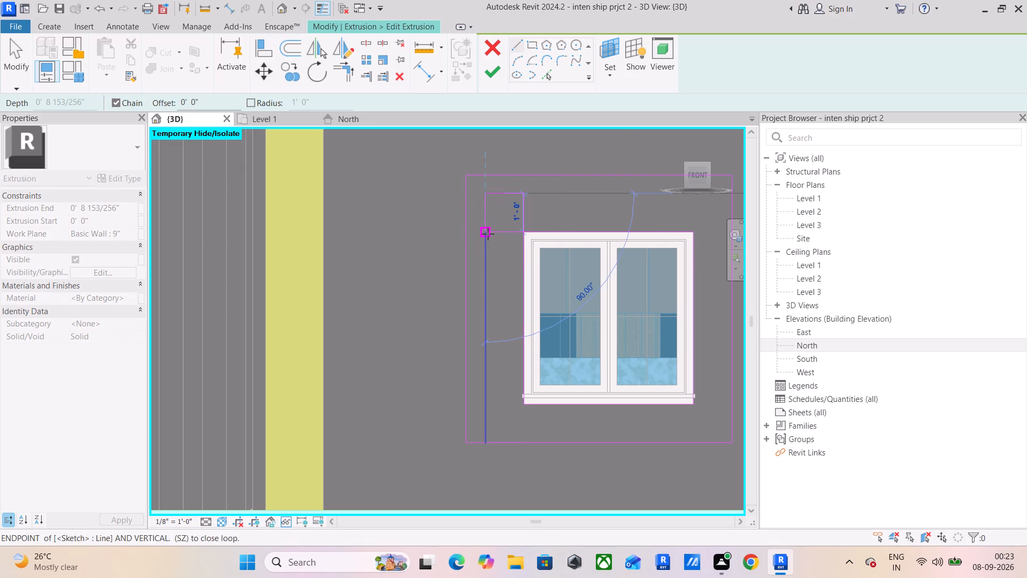
click(488, 234)
drag(522, 195, 529, 195)
middle_drag(576, 194, 568, 198)
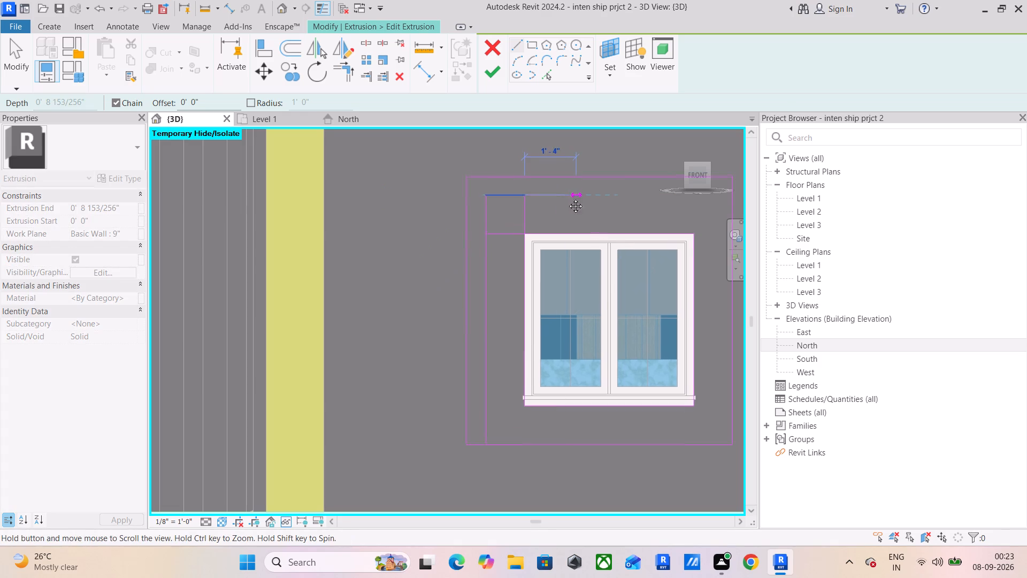
middle_drag(568, 198, 390, 181)
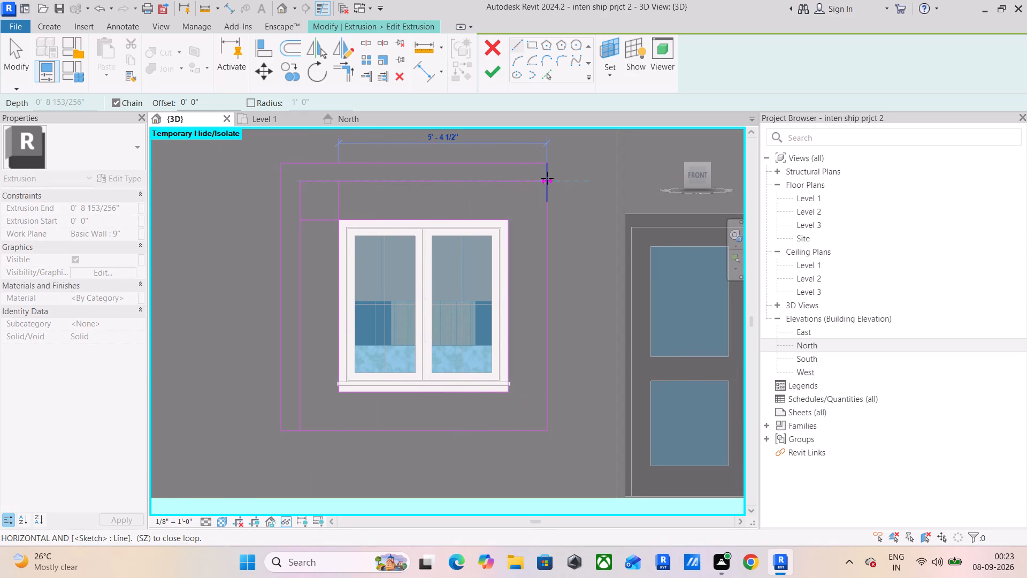
click(547, 178)
key(Escape)
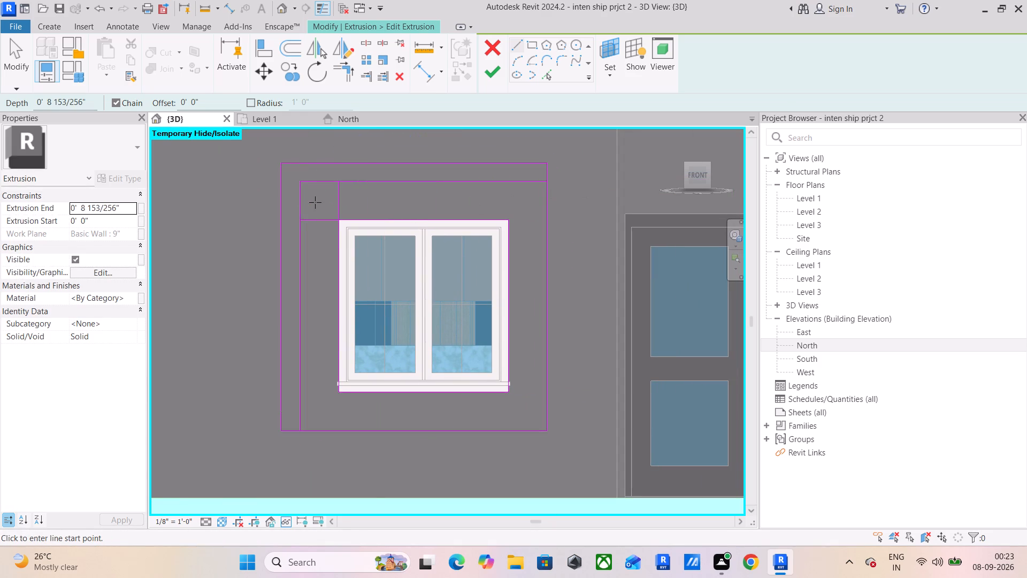
key(Escape)
key(Escape)
Delete the old left and top edges, the 1' guide lines, and the short segments at the outline's lower-left and upper-right corners.
click(340, 197)
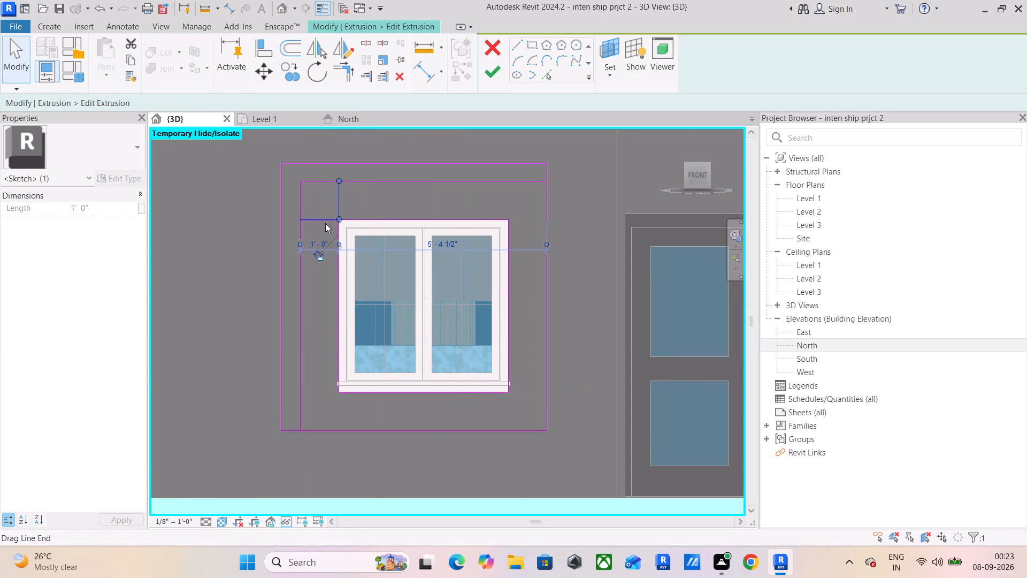
ctrl+click(316, 224)
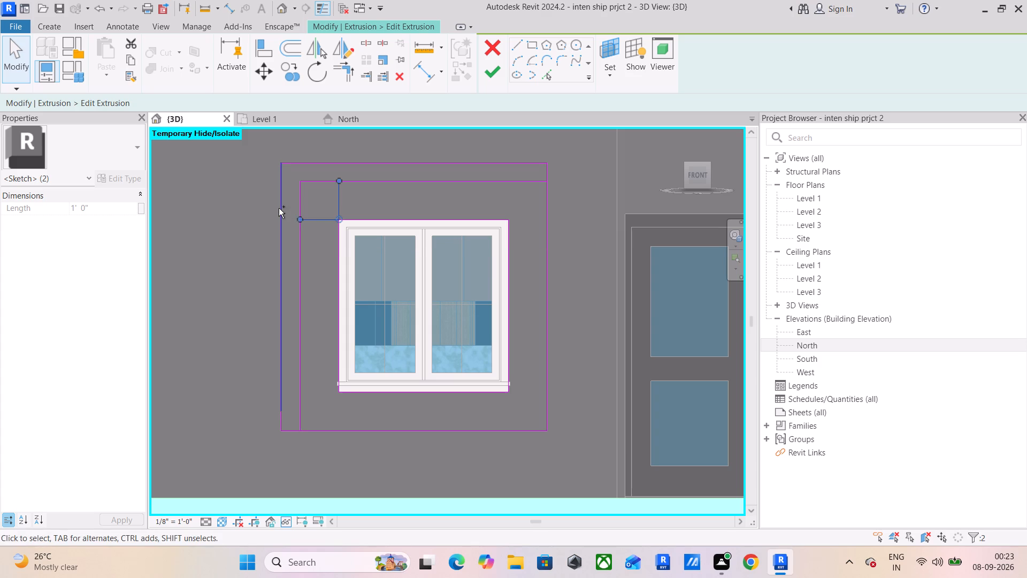
ctrl+click(279, 208)
ctrl+click(297, 159)
ctrl+click(346, 162)
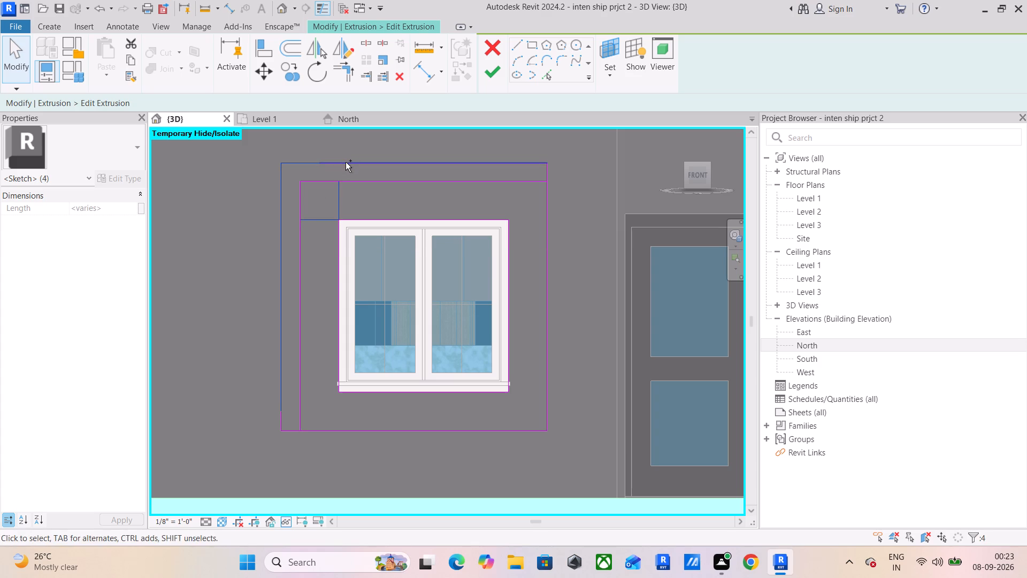
ctrl+click(288, 428)
ctrl+click(277, 422)
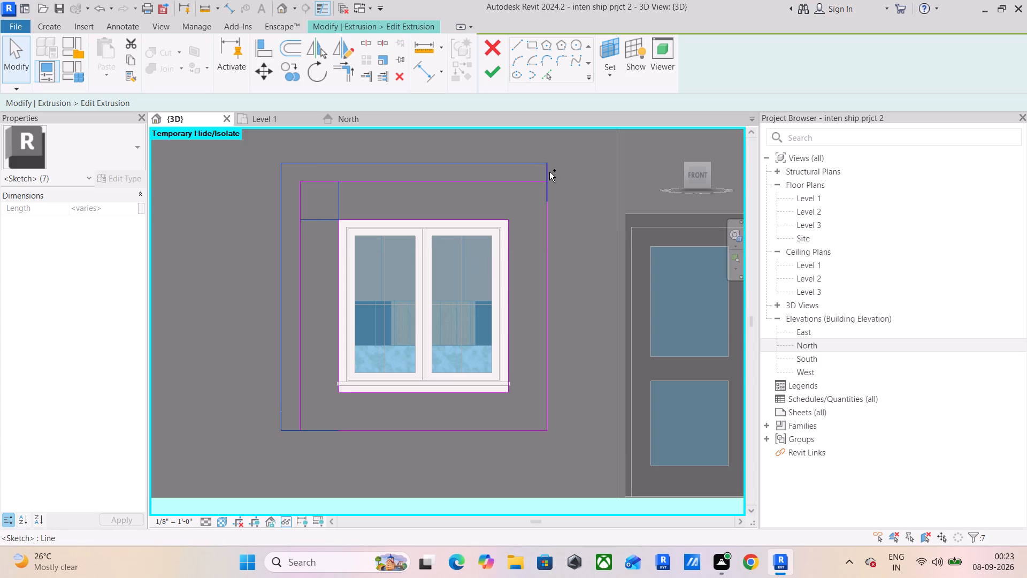
ctrl+click(548, 170)
key(Delete)
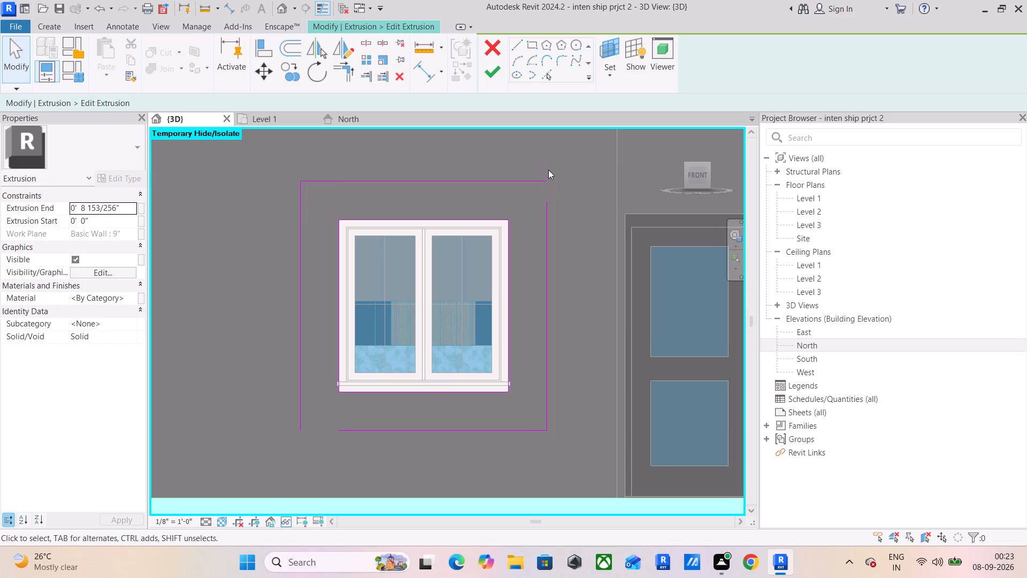
Close the surround outline's upper-right and lower-left gaps with straight lines, then finish the sketch and the in-place model.
click(520, 43)
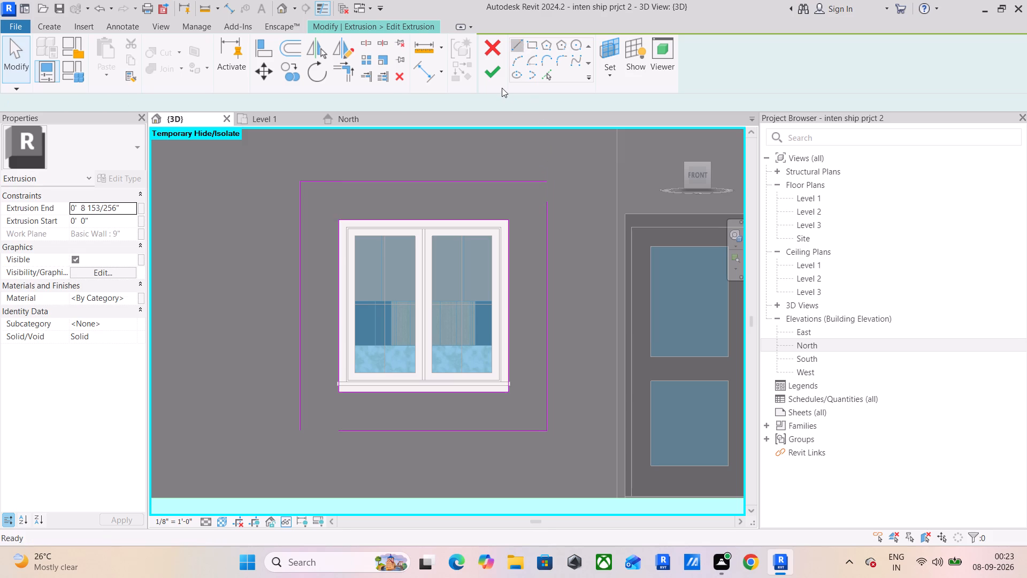
click(546, 202)
click(548, 184)
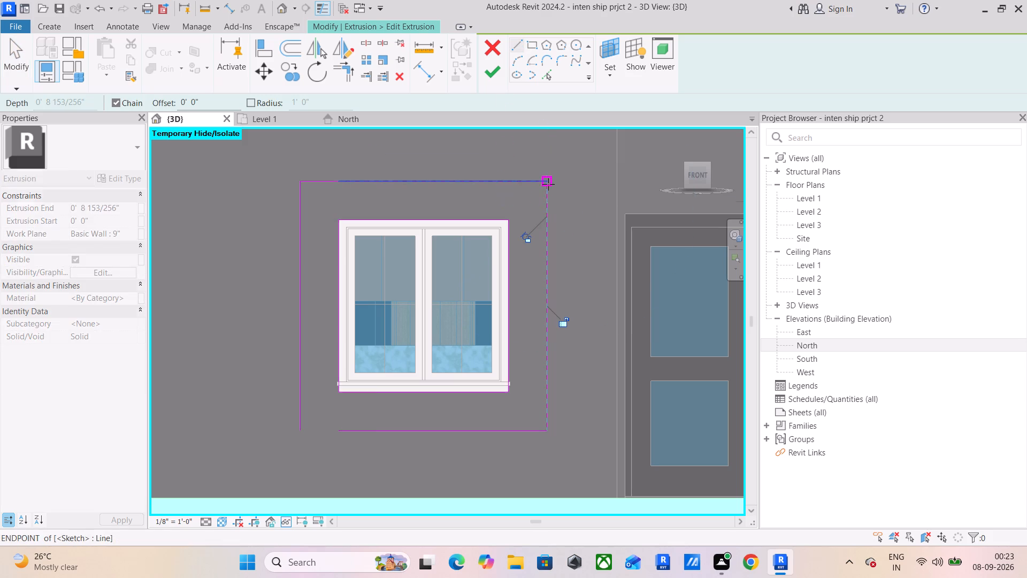
click(304, 430)
click(338, 429)
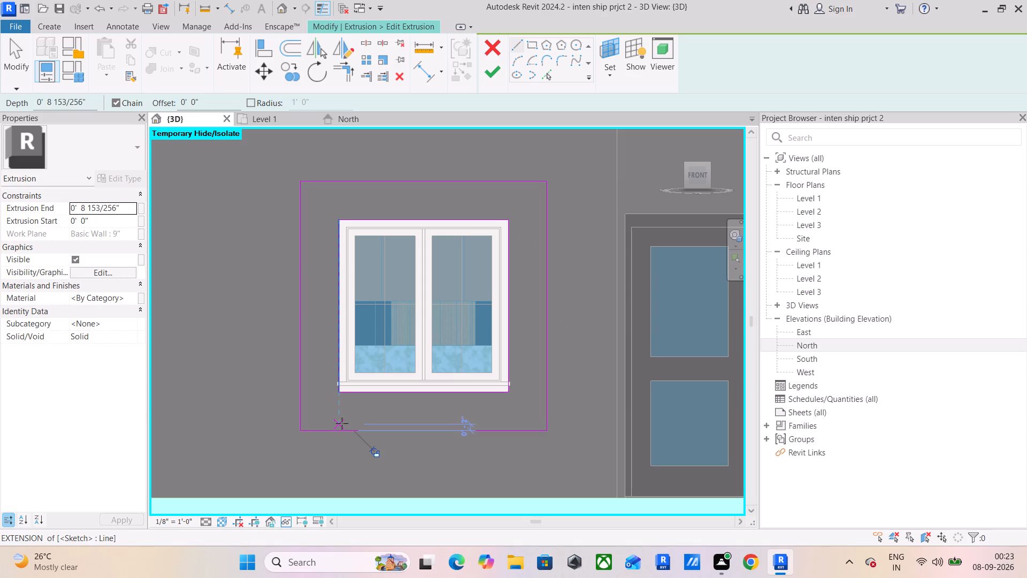
key(Escape)
key(Escape)
key(Escape)
click(490, 77)
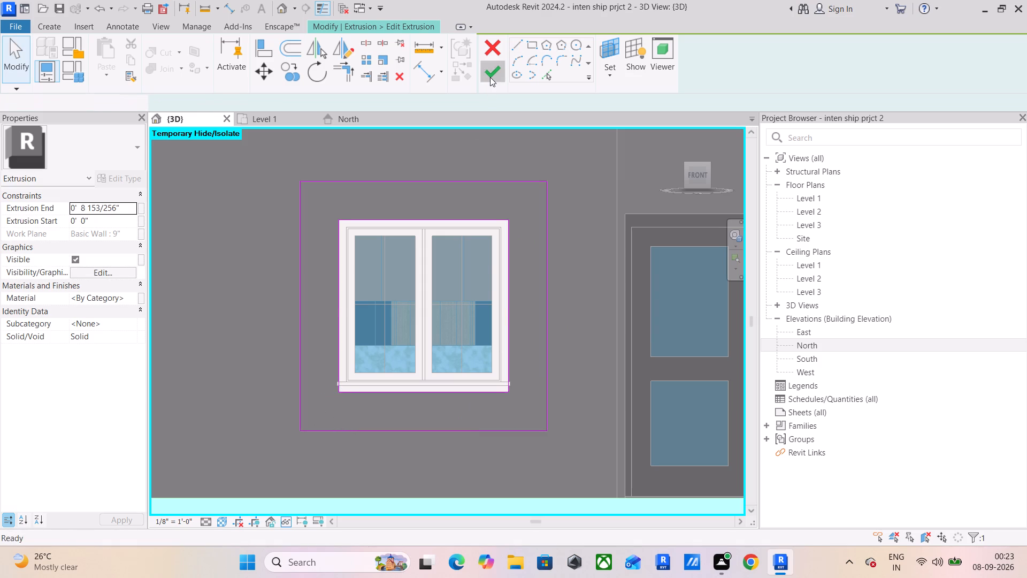
click(718, 59)
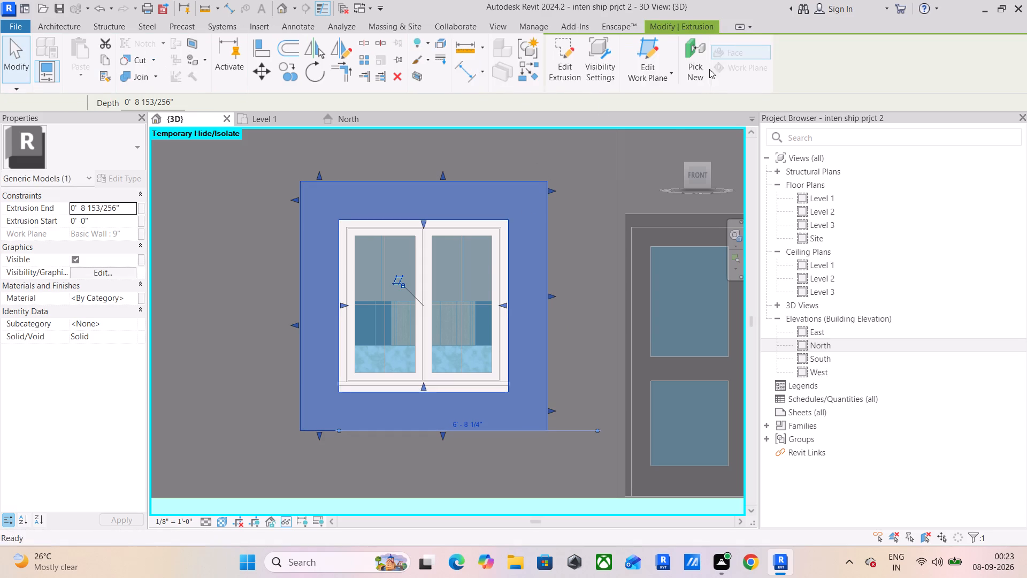
Reopen the same window surround in place and paint all parts of its outer side face toward the entrance door with exterior wall.
scroll(657, 234, down, 9)
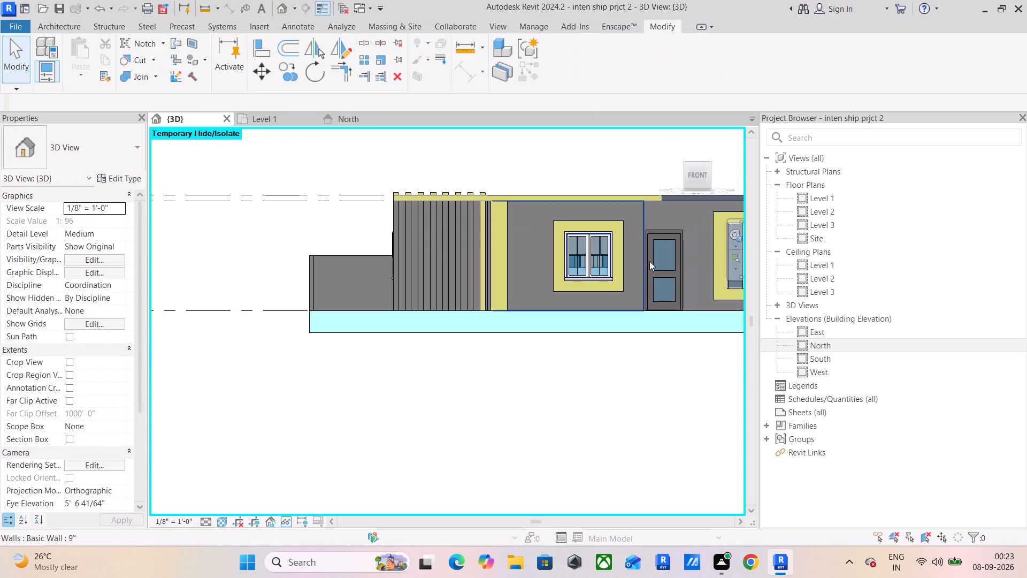
shift+middle_drag(630, 295, 561, 333)
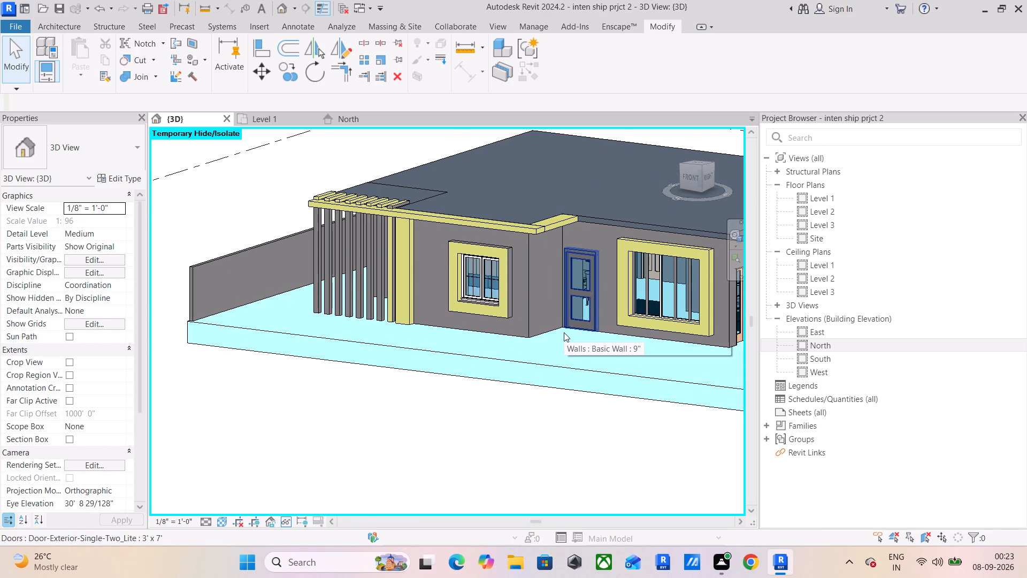
shift+middle_drag(552, 309, 470, 323)
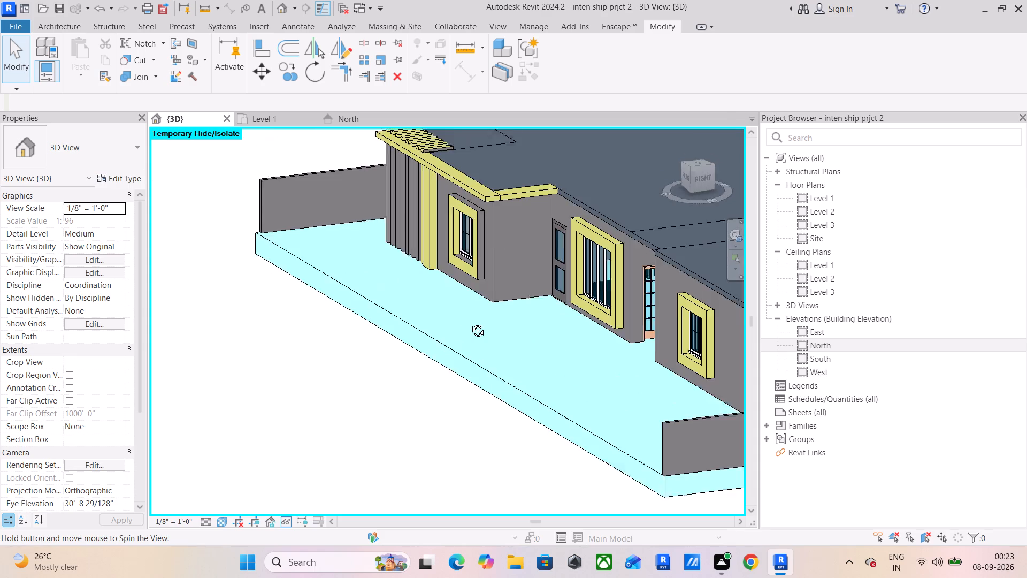
shift+middle_drag(470, 323, 469, 322)
scroll(474, 238, up, 5)
shift+middle_drag(547, 277, 550, 291)
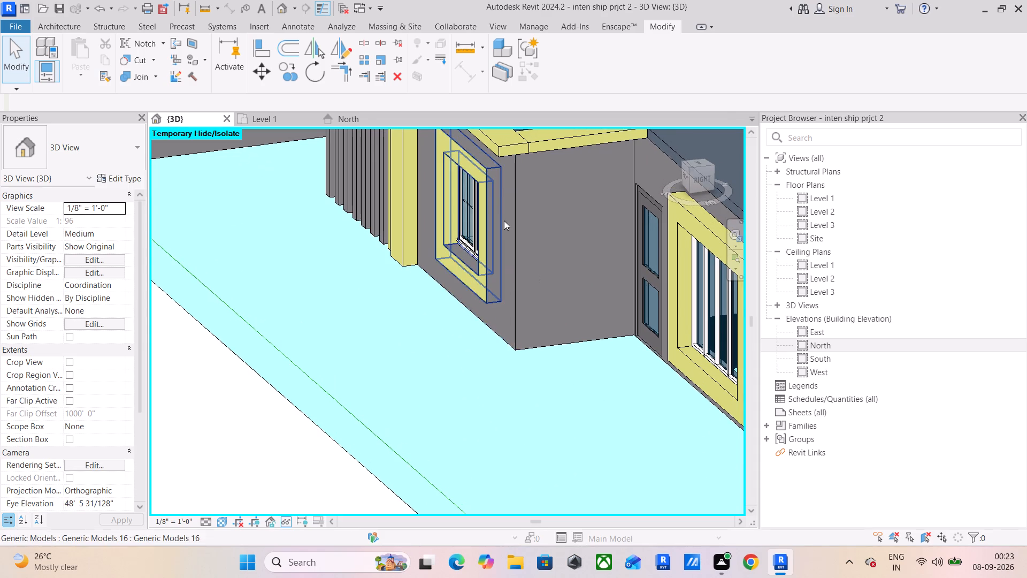
click(492, 193)
click(555, 44)
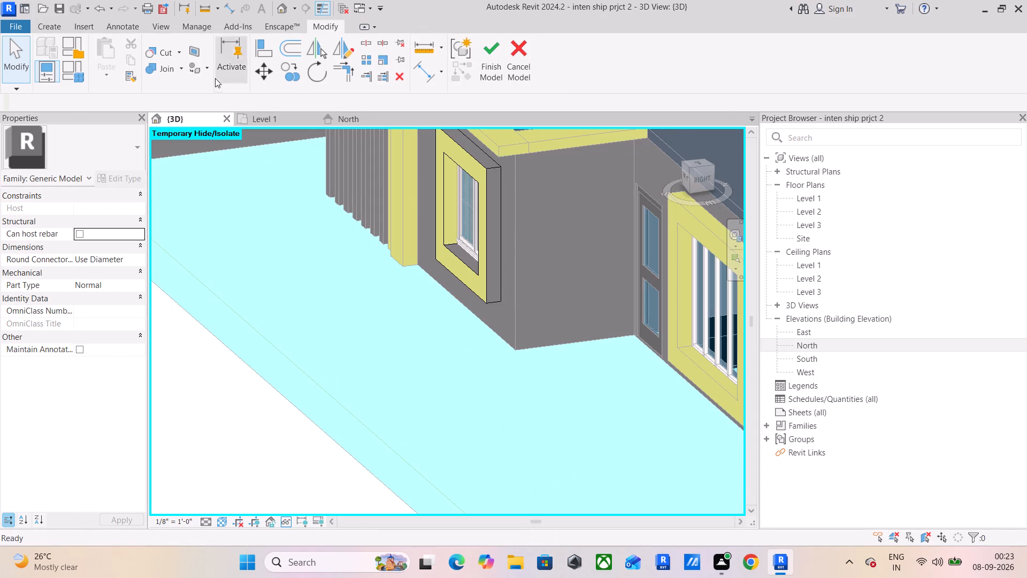
click(196, 67)
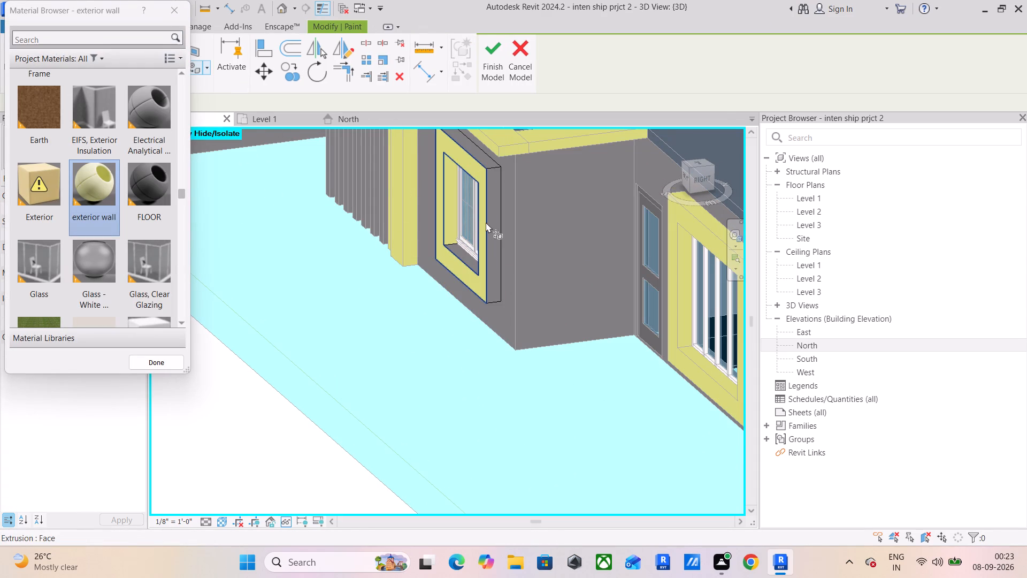
click(489, 221)
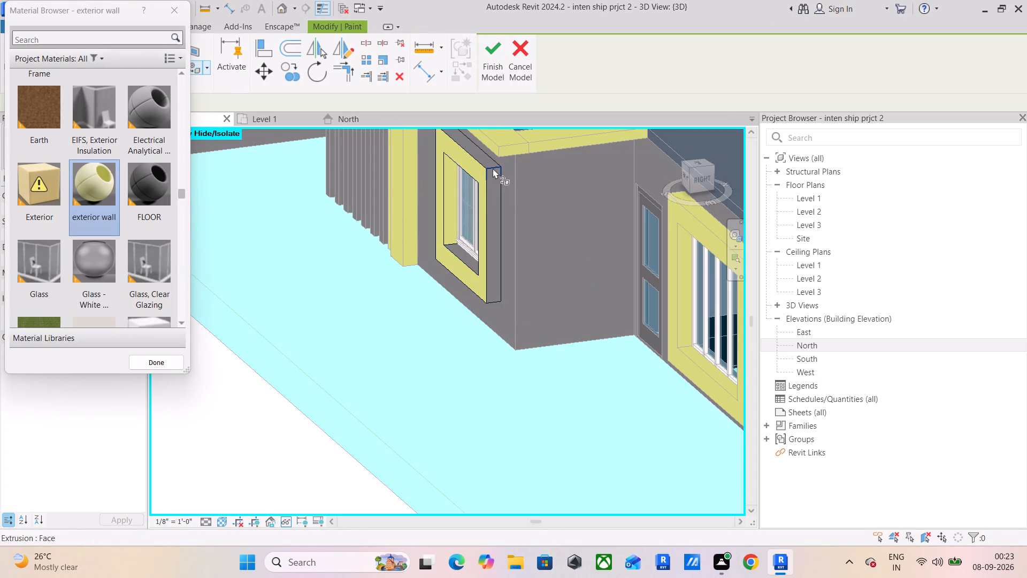
click(493, 168)
click(493, 186)
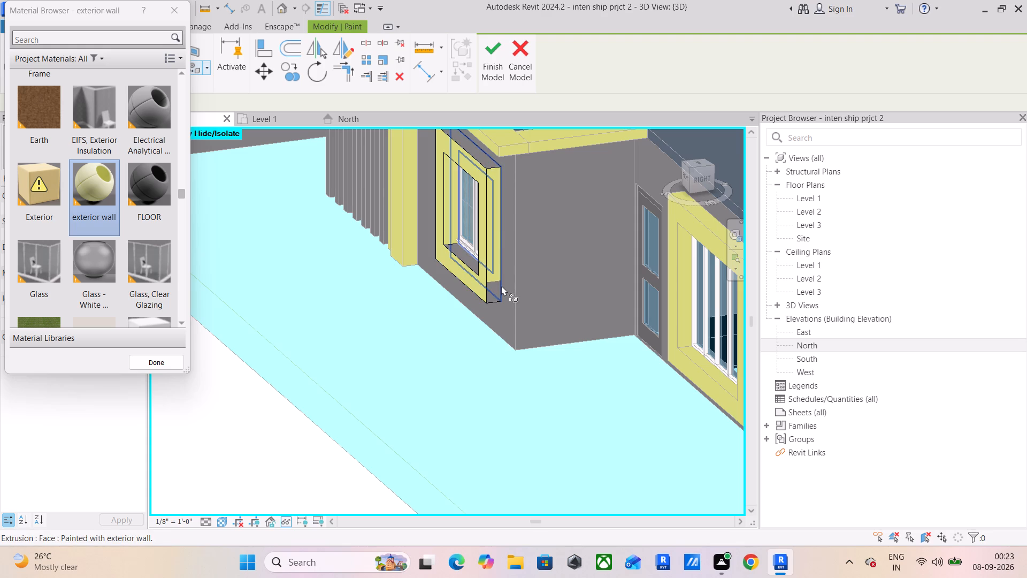
click(492, 295)
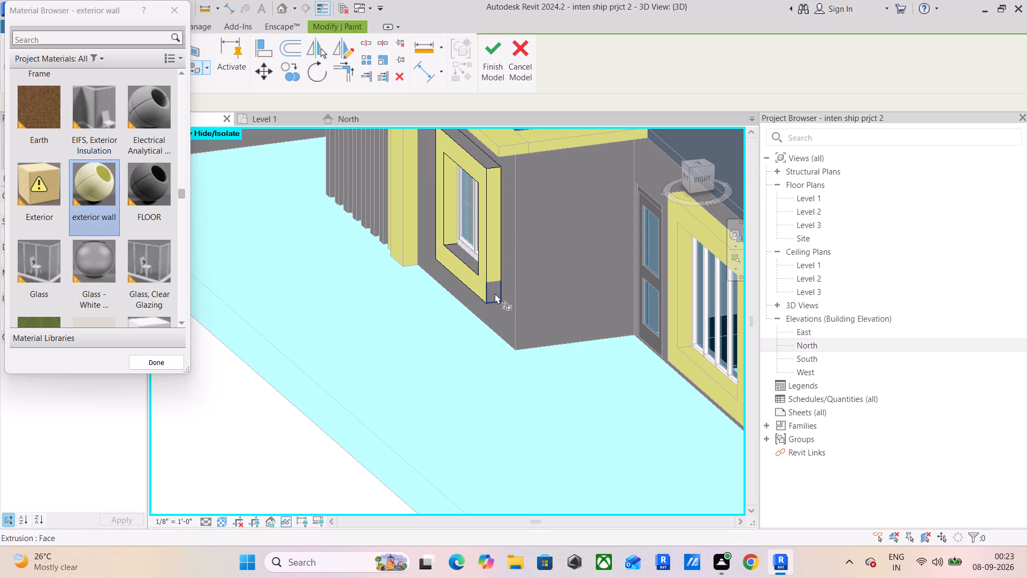
click(495, 293)
Paint both portions of the surround's top face with the exterior wall material.
shift+middle_drag(475, 229, 481, 268)
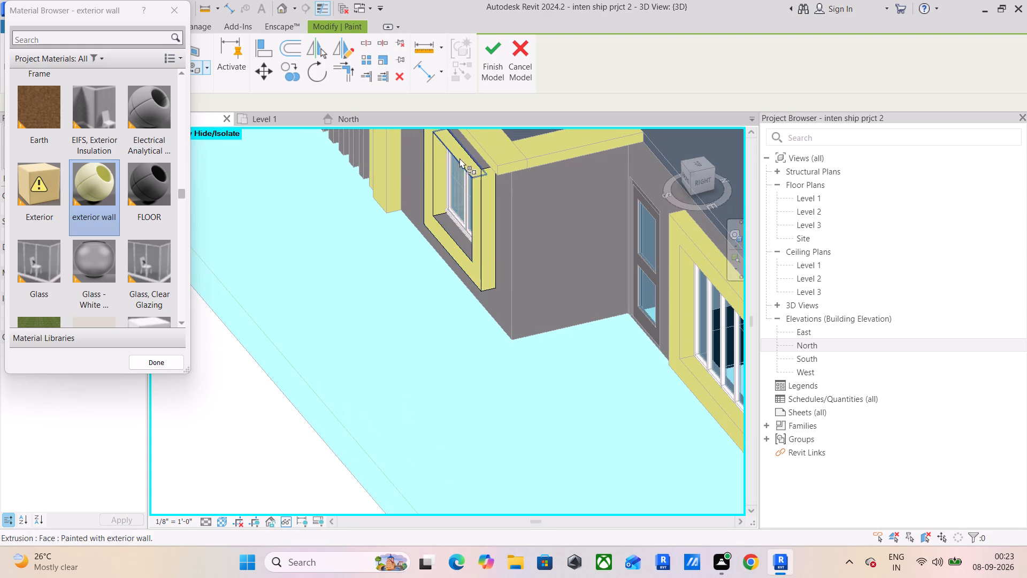
scroll(469, 150, up, 1)
middle_drag(476, 167, 507, 307)
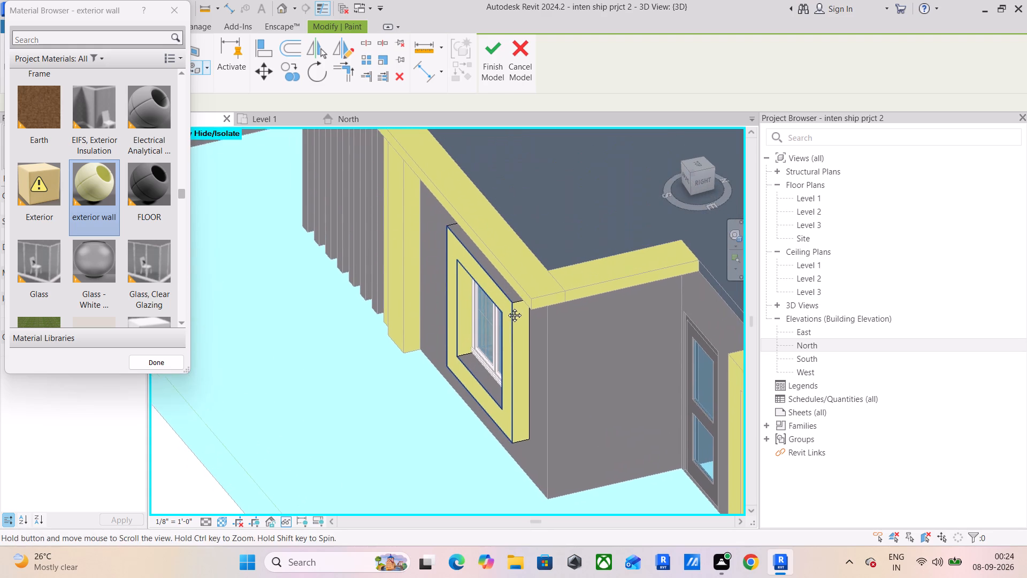
middle_drag(507, 307, 507, 307)
middle_drag(493, 270, 505, 234)
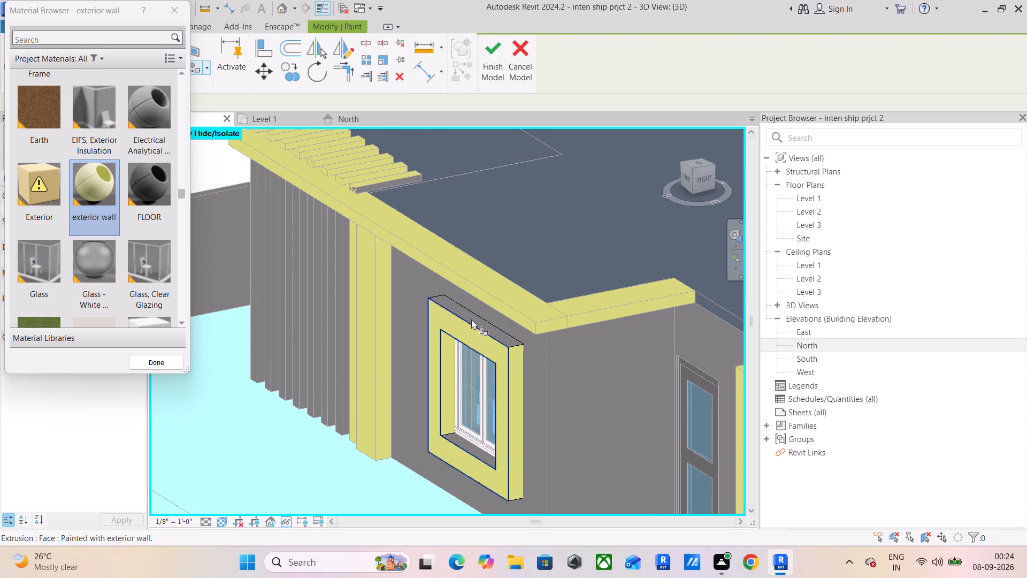
click(470, 318)
click(473, 316)
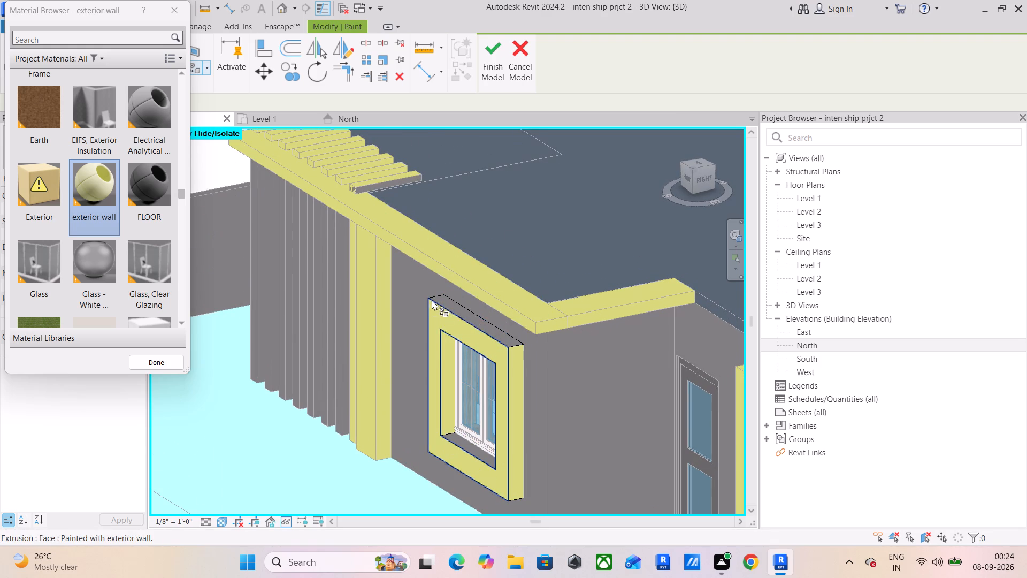
click(440, 297)
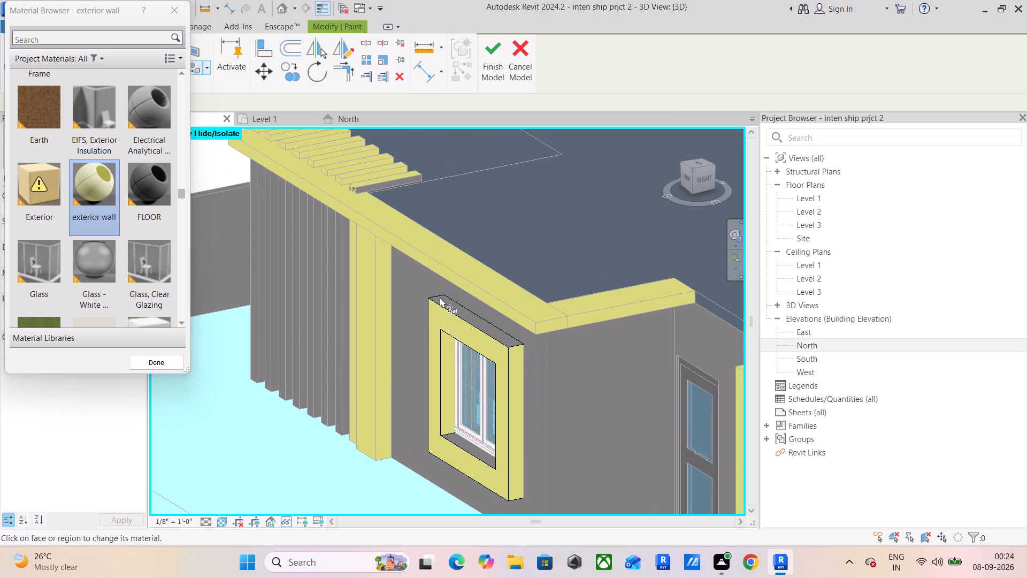
shift+middle_drag(454, 302, 456, 313)
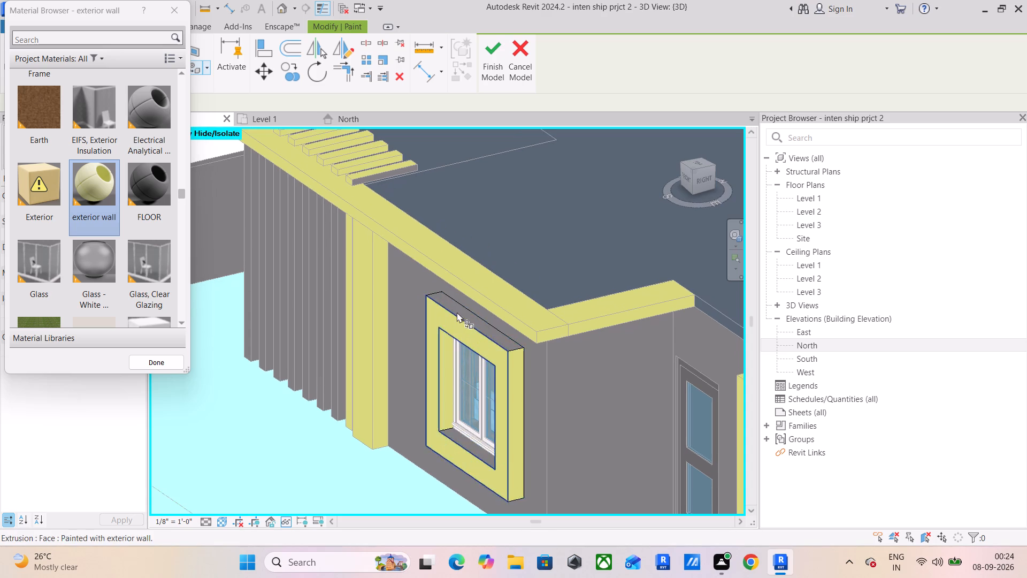
scroll(457, 309, up, 9)
click(458, 308)
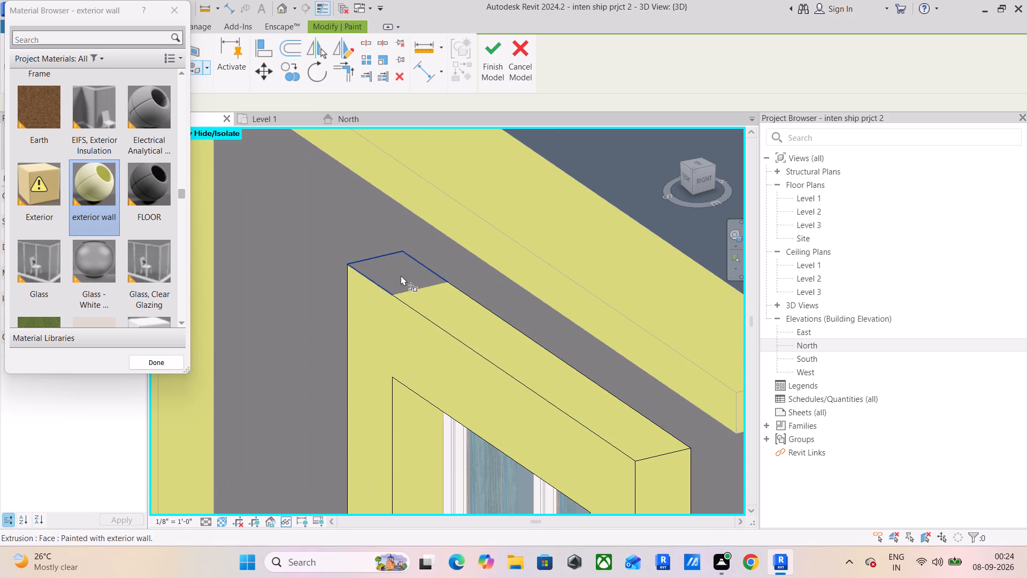
click(401, 275)
Paint the unpainted part of the surround's outer side face toward the slatted screen with the exterior wall material.
shift+middle_drag(533, 362, 588, 382)
scroll(575, 358, down, 6)
middle_drag(551, 360, 619, 180)
shift+middle_drag(548, 435, 591, 406)
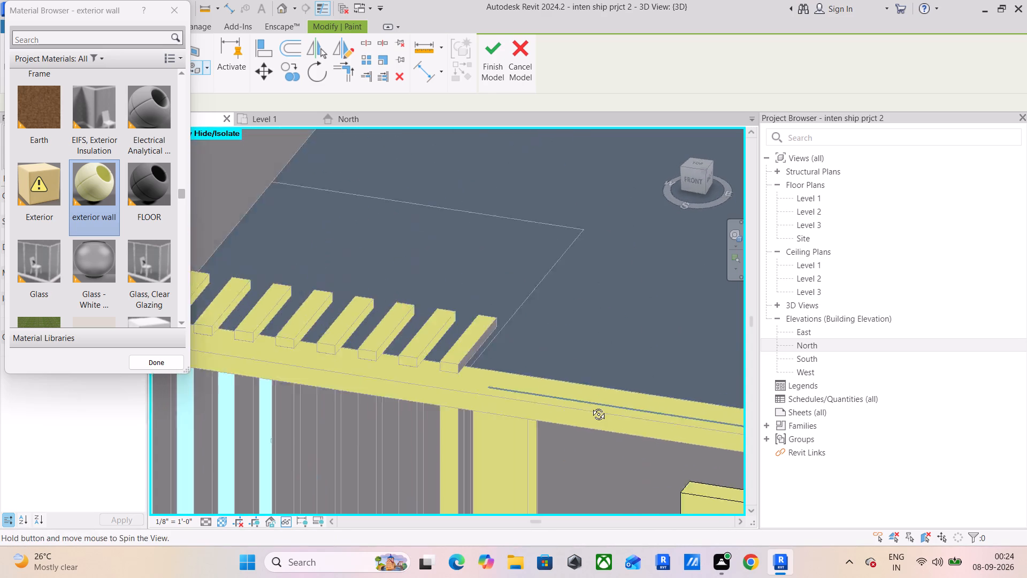
shift+middle_drag(591, 406, 596, 391)
middle_drag(592, 386, 402, 174)
shift+middle_drag(488, 337, 551, 241)
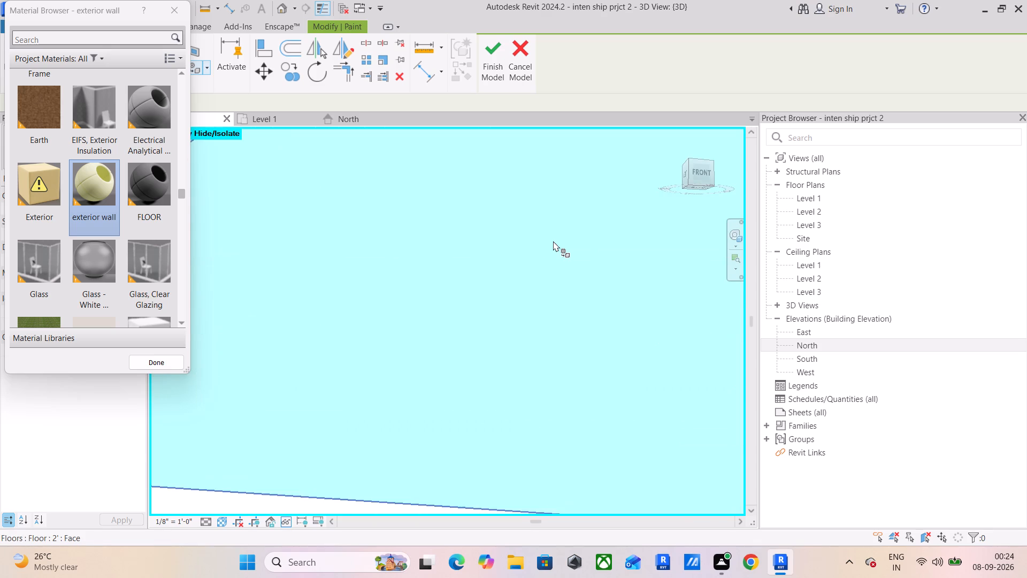
scroll(553, 241, down, 8)
shift+middle_drag(575, 263, 565, 327)
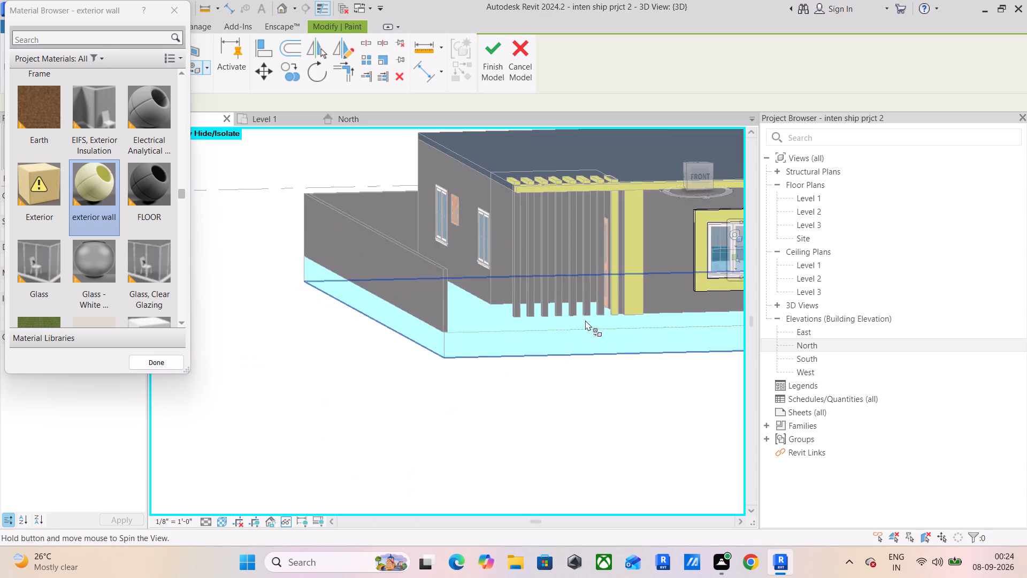
middle_drag(641, 282, 453, 276)
shift+middle_drag(462, 291, 466, 291)
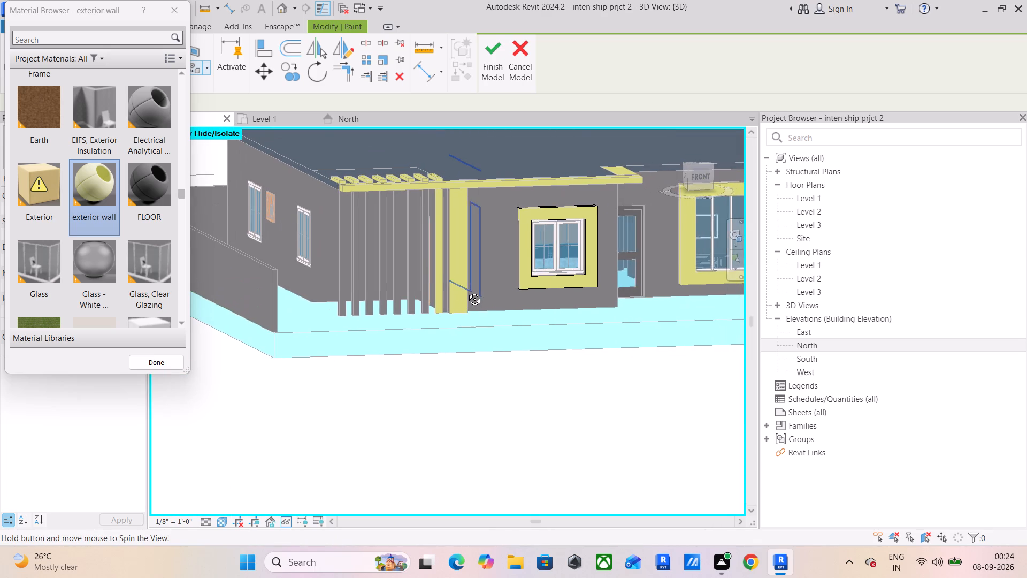
shift+middle_drag(466, 291, 509, 286)
shift+middle_drag(592, 275, 586, 277)
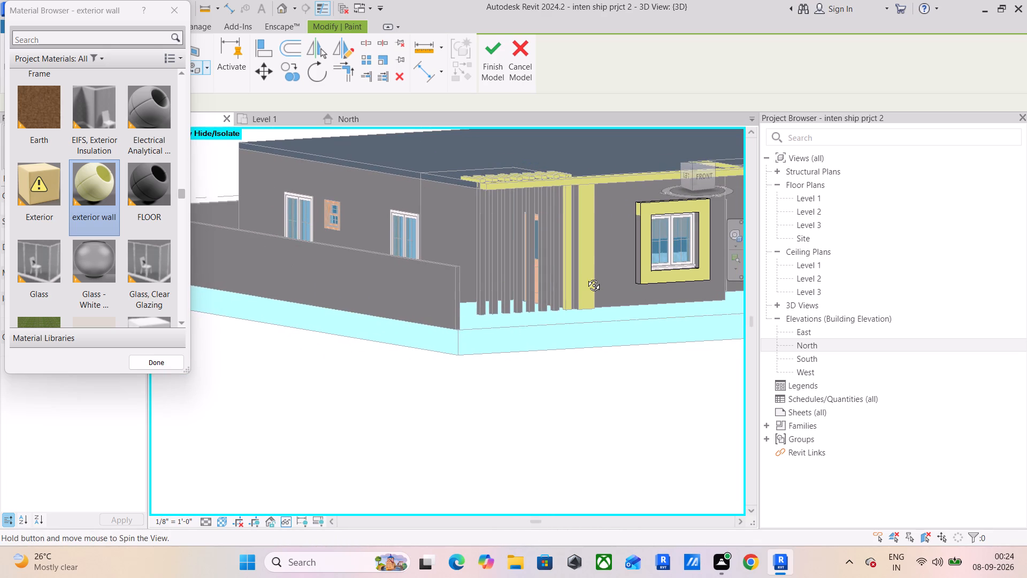
shift+middle_drag(586, 277, 608, 275)
middle_drag(531, 279, 473, 286)
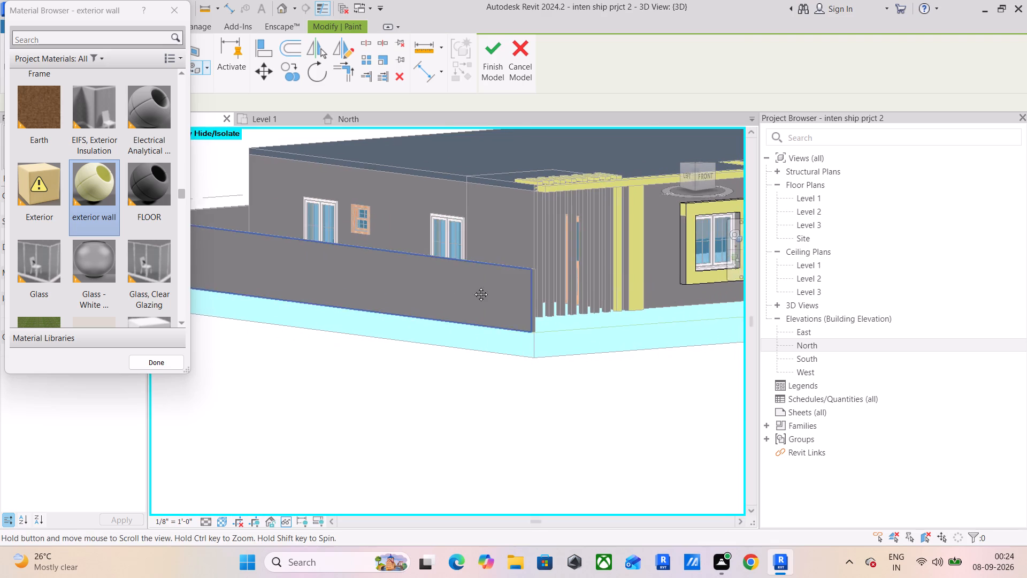
middle_drag(473, 286, 359, 311)
scroll(538, 275, up, 5)
scroll(497, 292, up, 4)
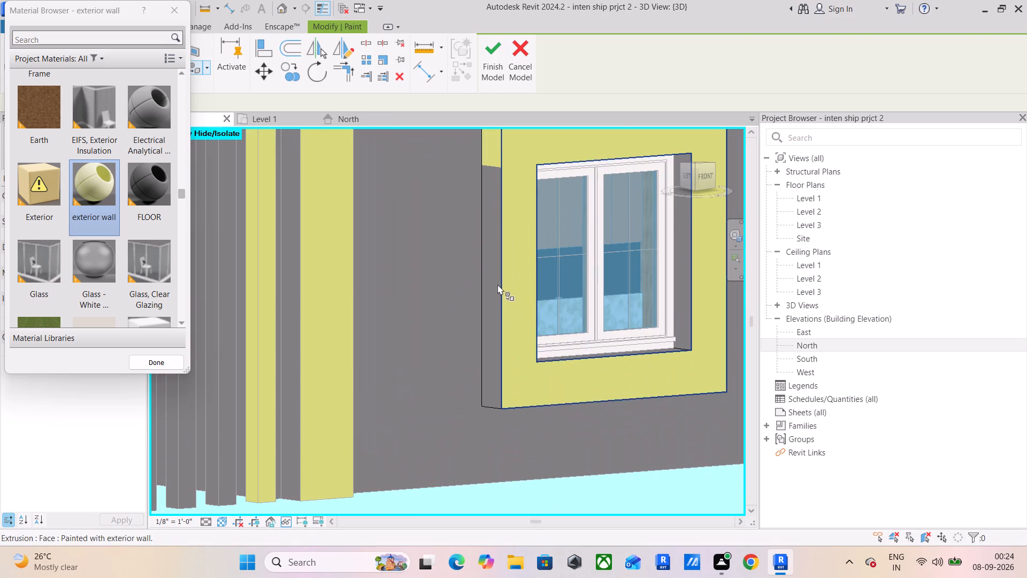
shift+middle_drag(492, 245, 508, 250)
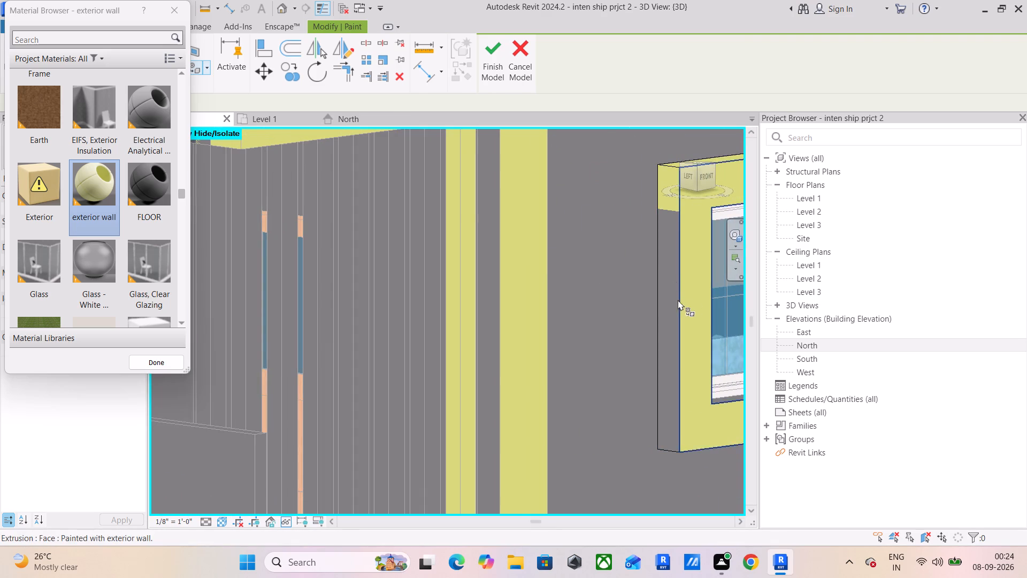
shift+middle_drag(688, 302, 693, 304)
middle_drag(692, 302, 501, 256)
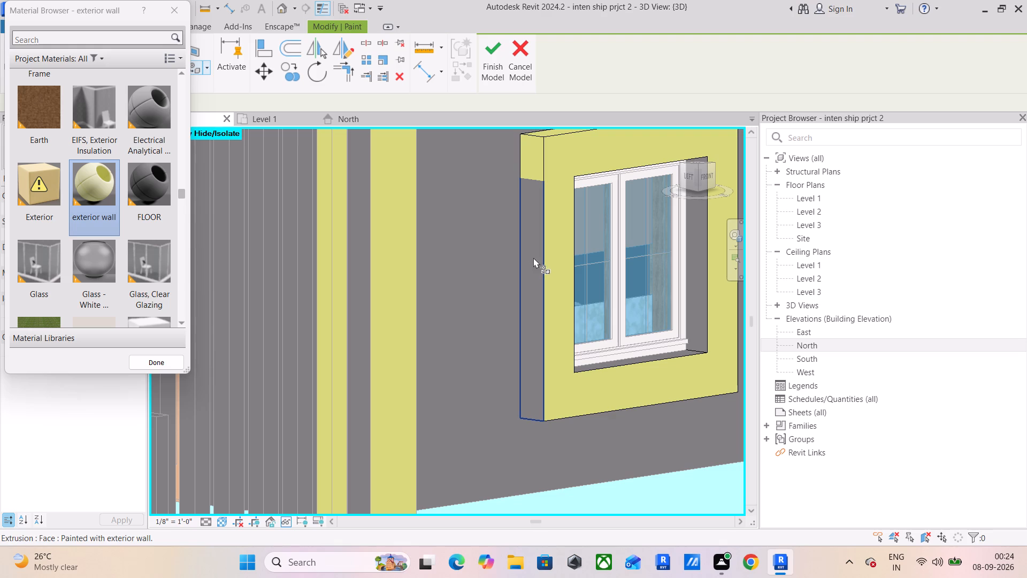
click(535, 260)
Paint the window opening's inner side face nearest the entrance door with the exterior wall material.
scroll(584, 278, down, 4)
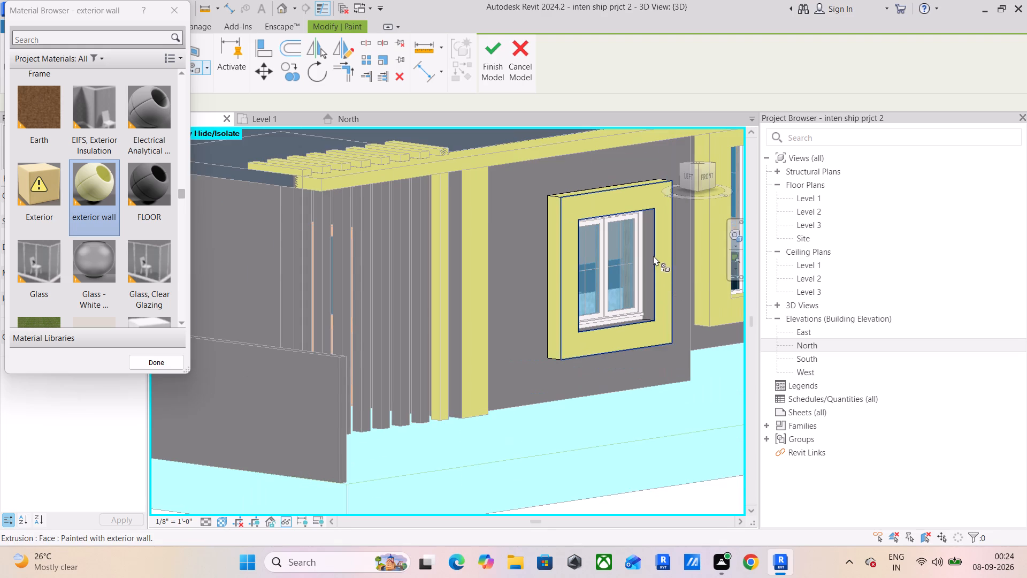
scroll(652, 250, up, 8)
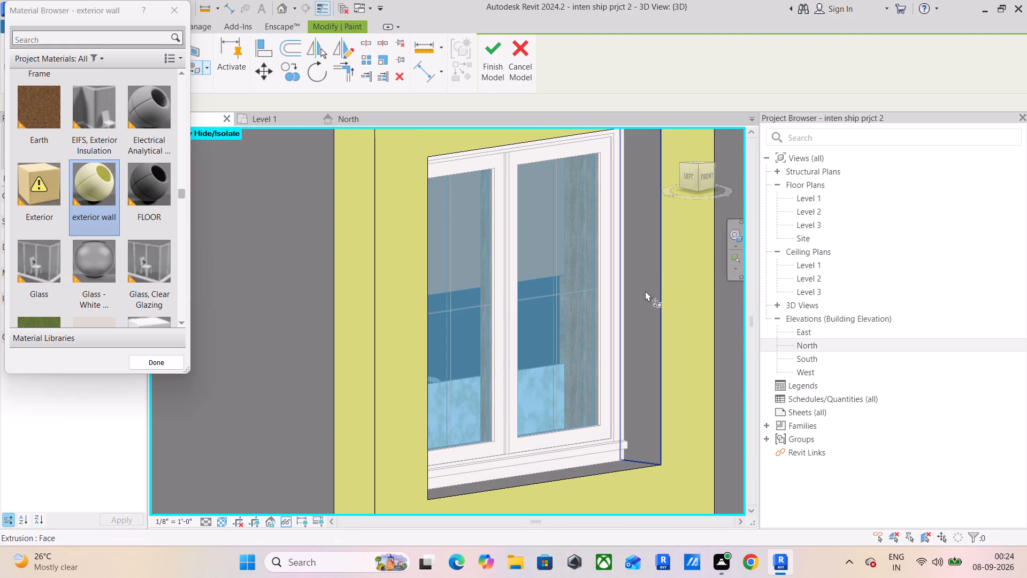
click(645, 271)
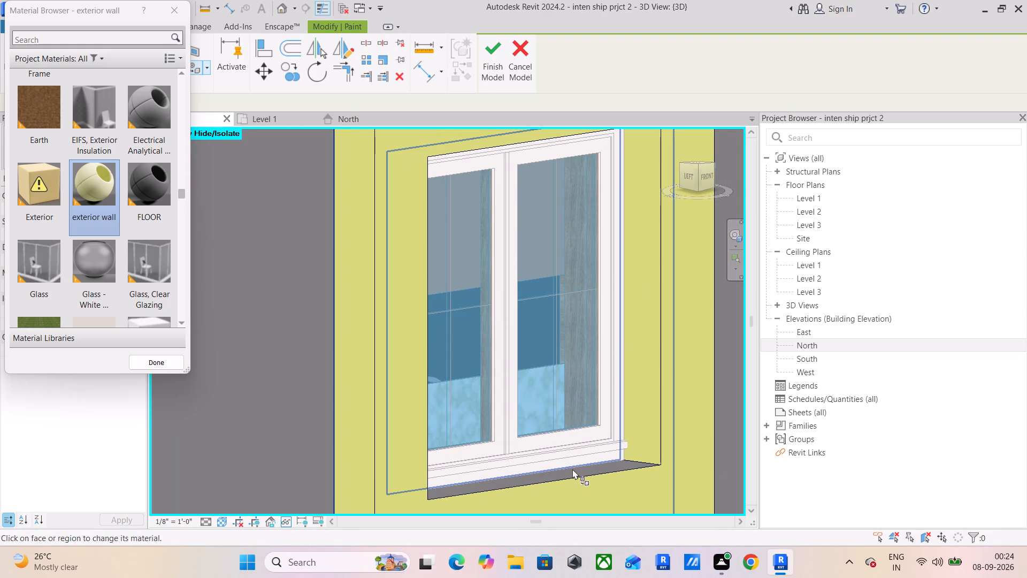
Paint the inner bottom face of the same surround's opening, below the window sill, with the exterior wall material.
shift+middle_drag(575, 470, 568, 481)
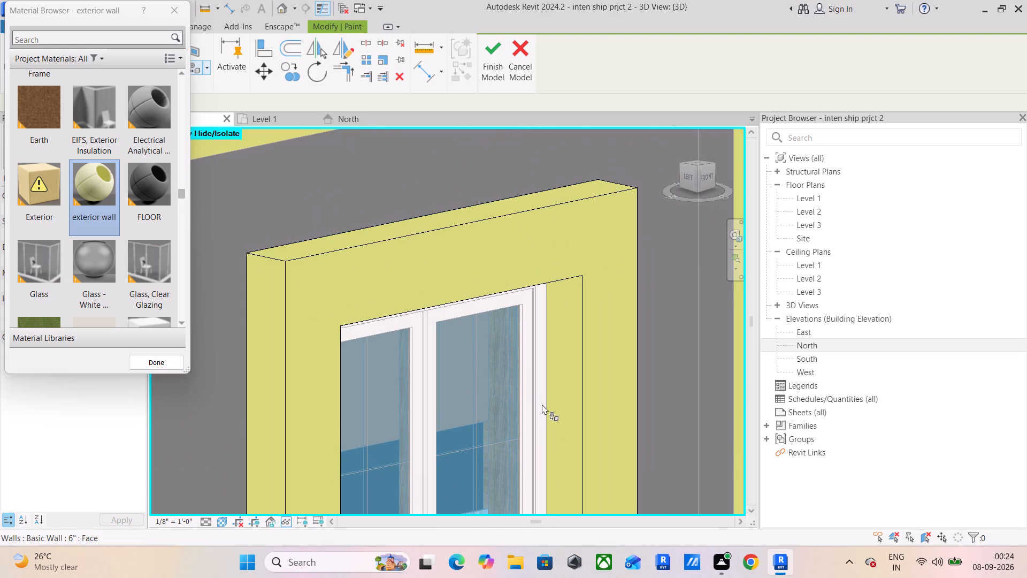
shift+middle_drag(538, 399, 532, 382)
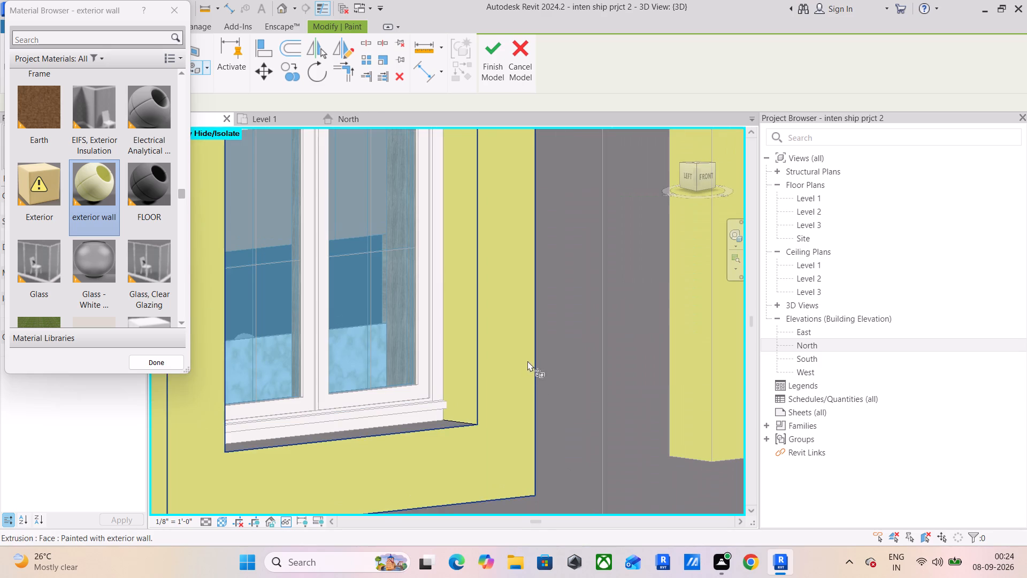
click(432, 423)
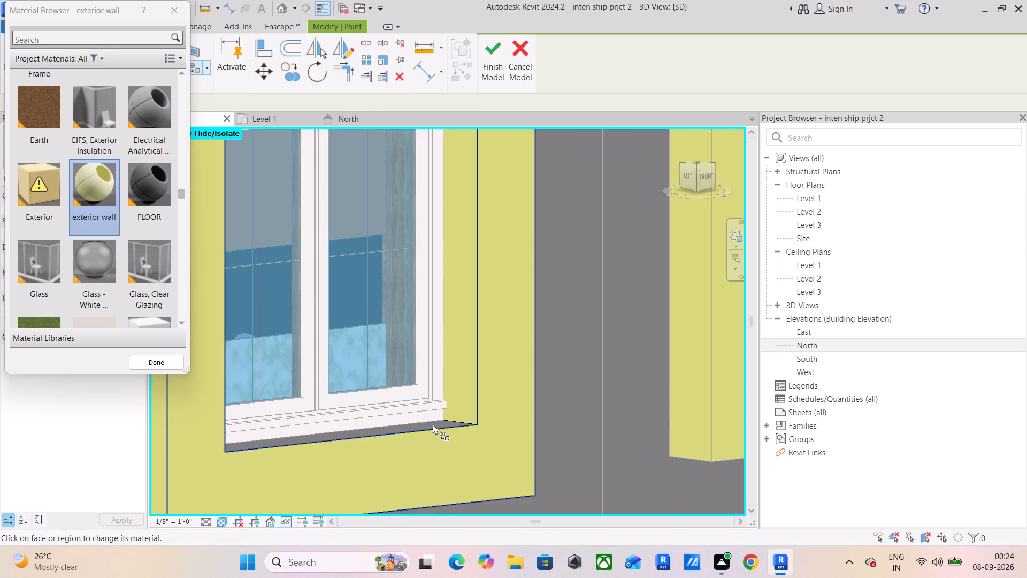
shift+middle_drag(468, 413, 427, 429)
scroll(411, 381, down, 6)
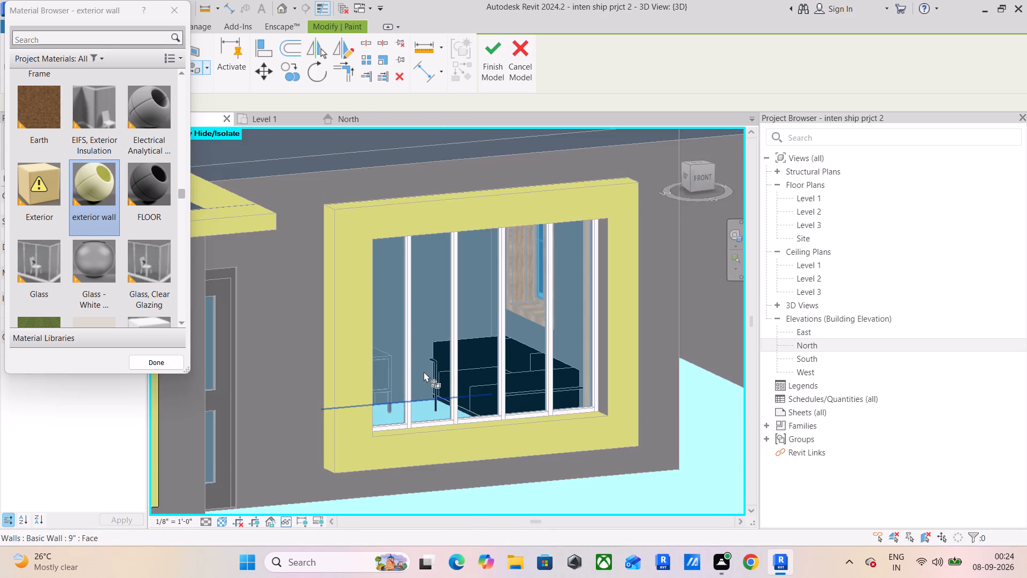
middle_drag(438, 369, 698, 273)
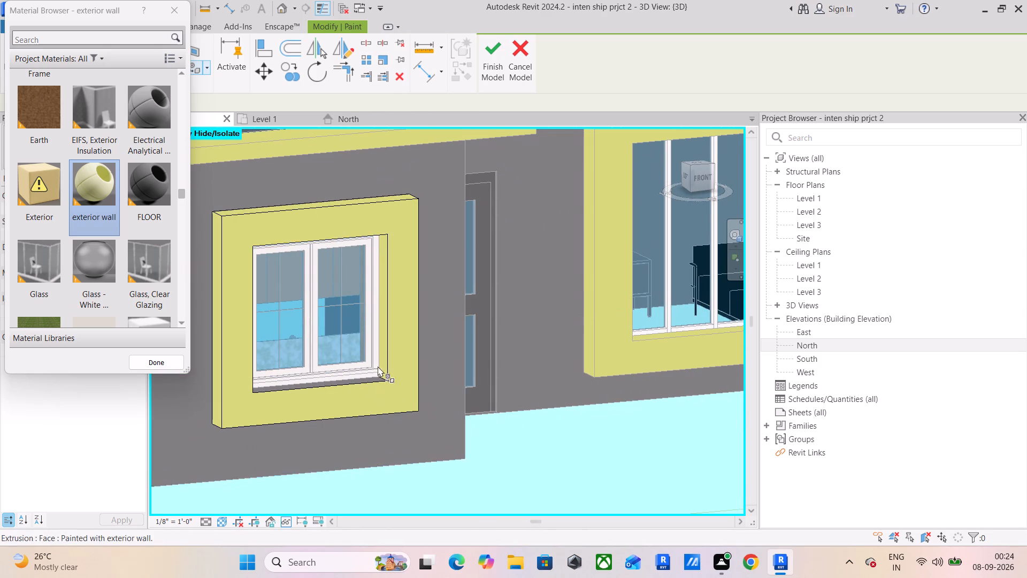
shift+middle_drag(379, 366, 308, 383)
middle_drag(305, 381, 583, 386)
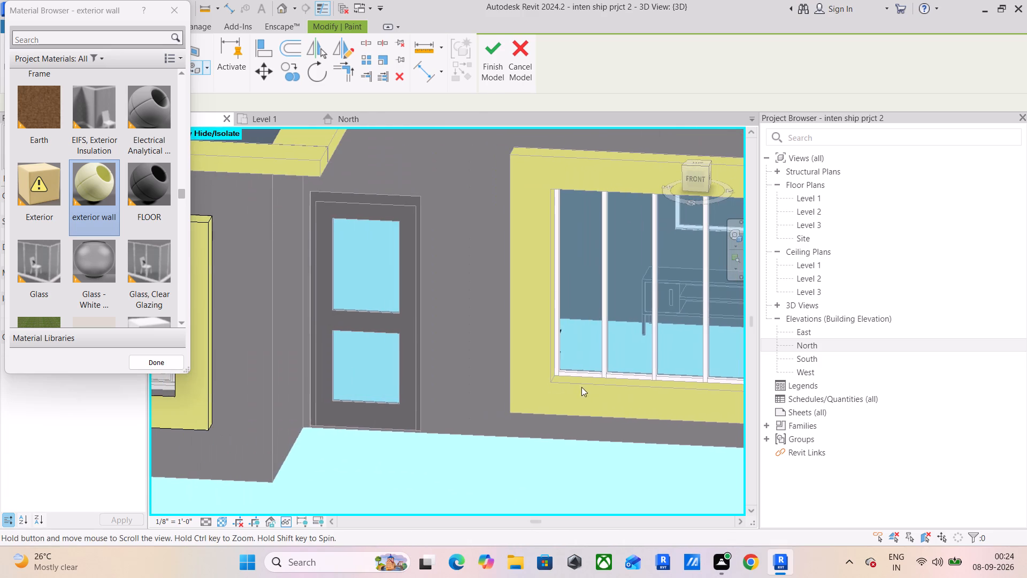
middle_drag(314, 338, 613, 389)
shift+middle_drag(611, 390, 580, 396)
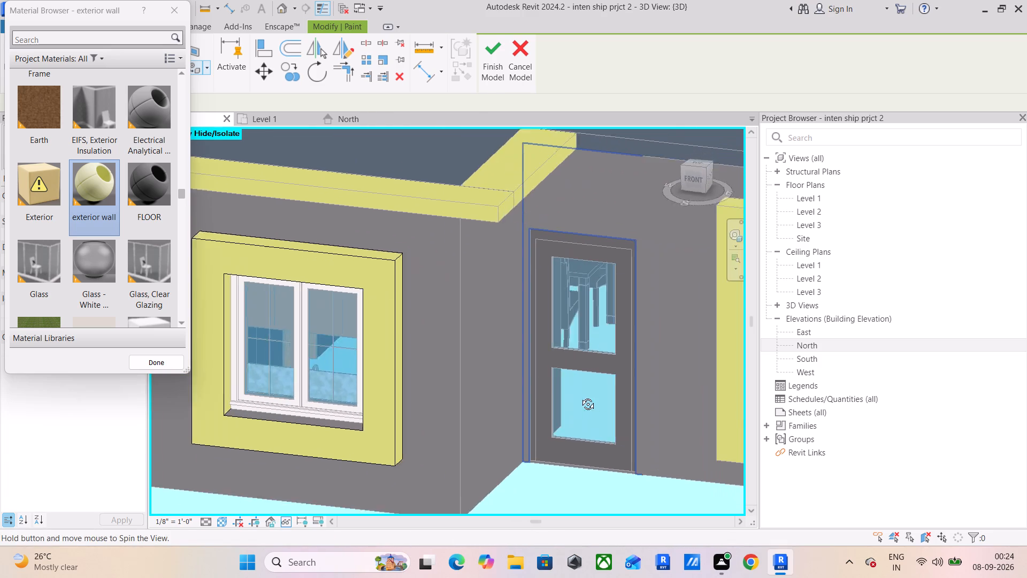
shift+middle_drag(580, 396, 571, 396)
middle_drag(319, 378, 546, 420)
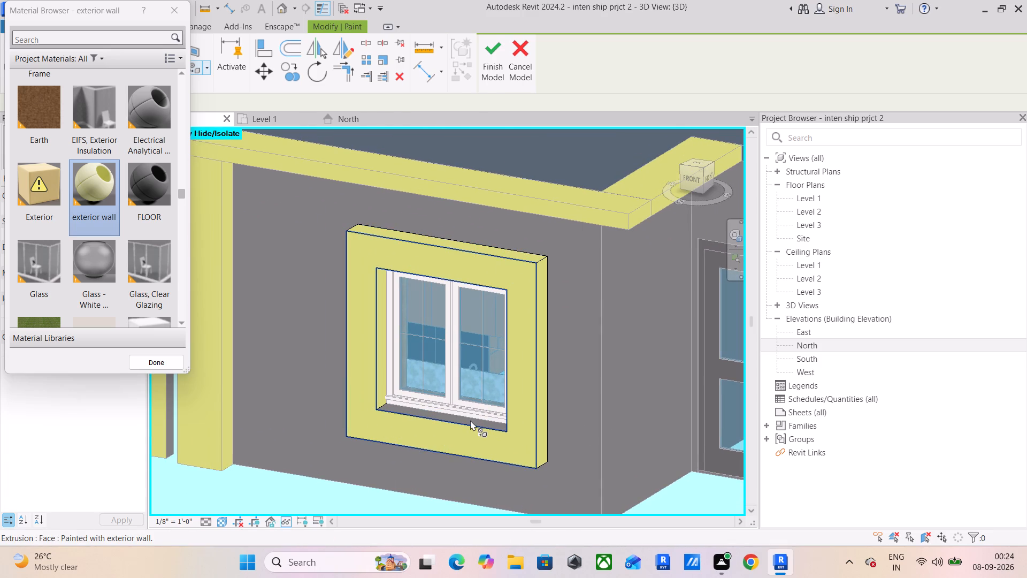
shift+middle_drag(469, 415, 399, 425)
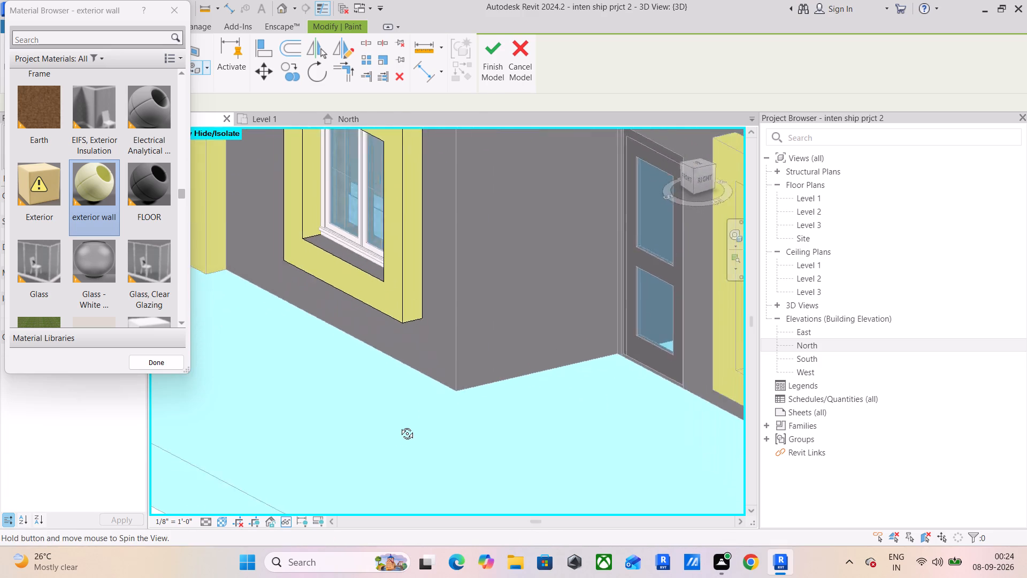
shift+middle_drag(399, 425, 385, 433)
middle_drag(356, 329, 418, 509)
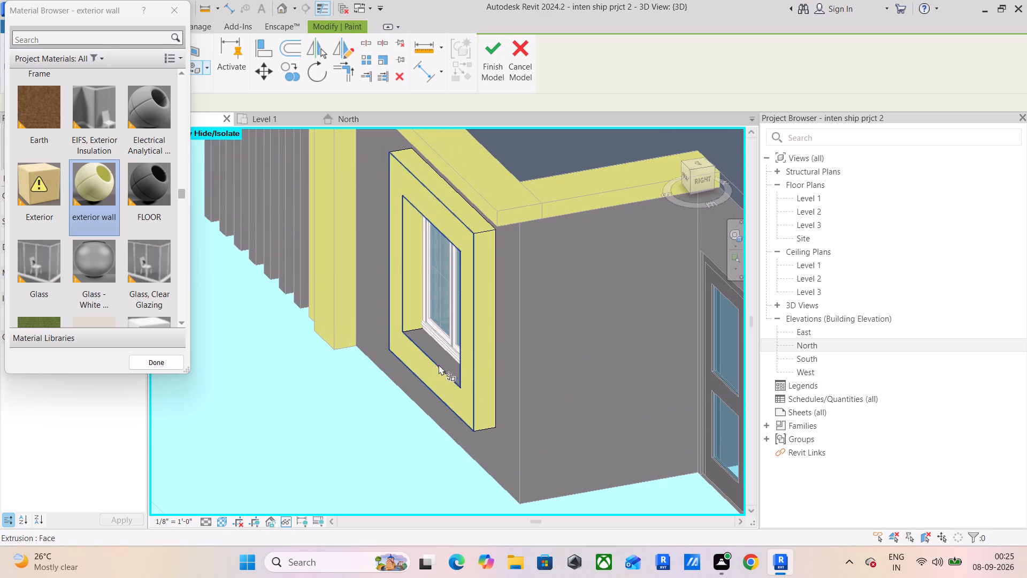
click(441, 361)
Paint the inner top face of the surround's opening with exterior wall, then finish the in-place model.
shift+middle_drag(456, 352, 465, 332)
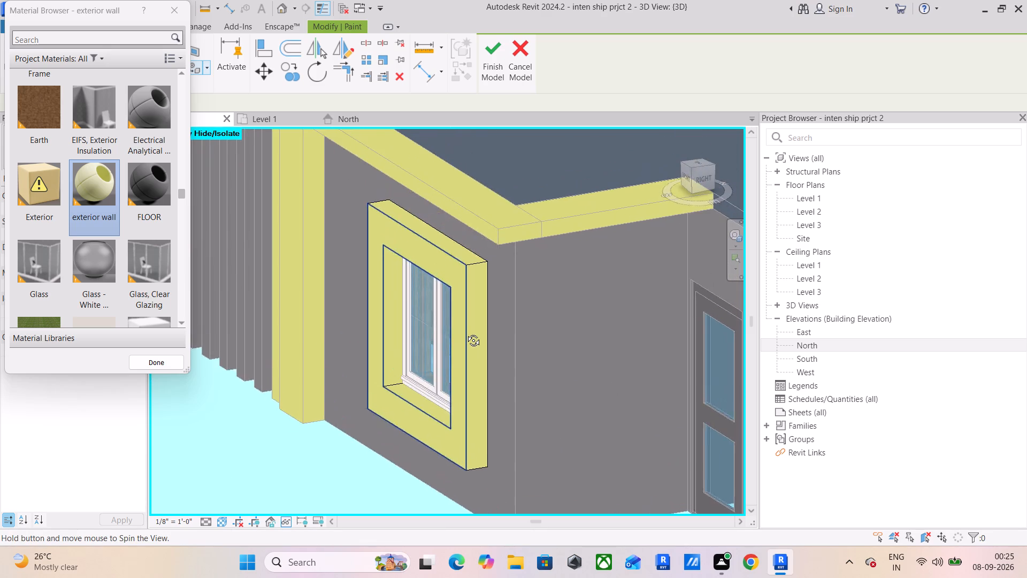
shift+middle_drag(465, 332, 469, 237)
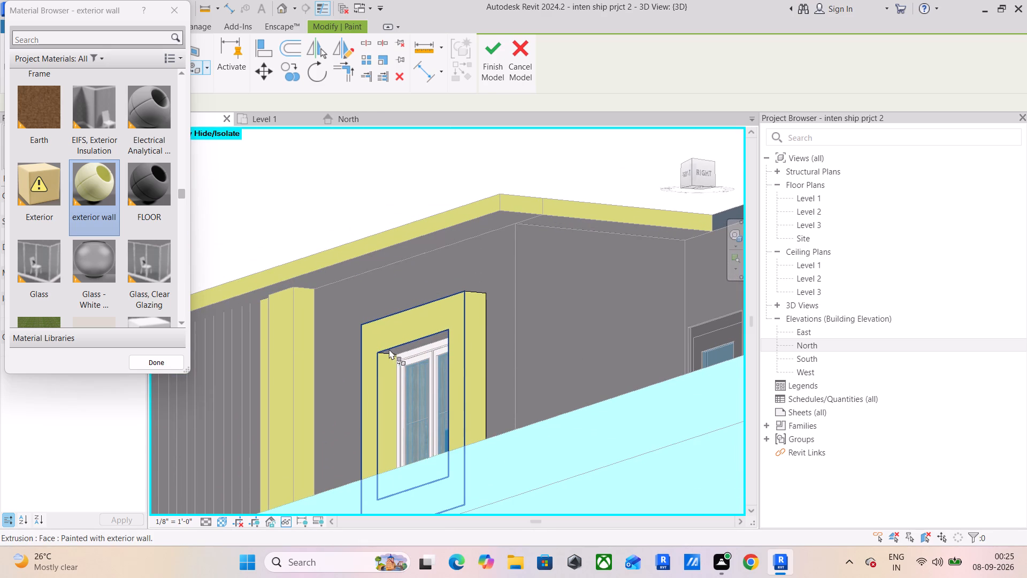
scroll(388, 347, up, 9)
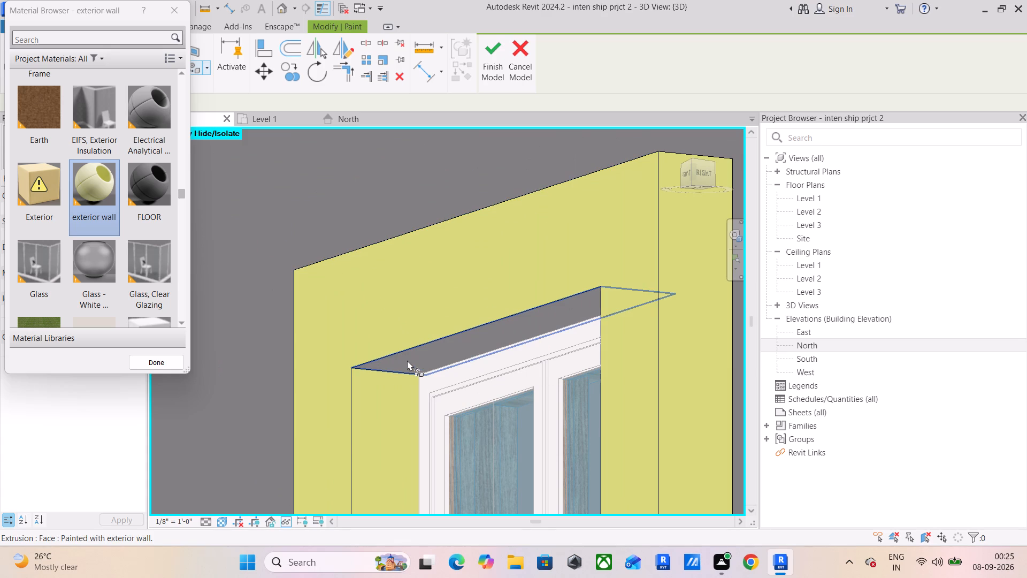
click(407, 360)
scroll(546, 328, down, 5)
key(Escape)
key(Escape)
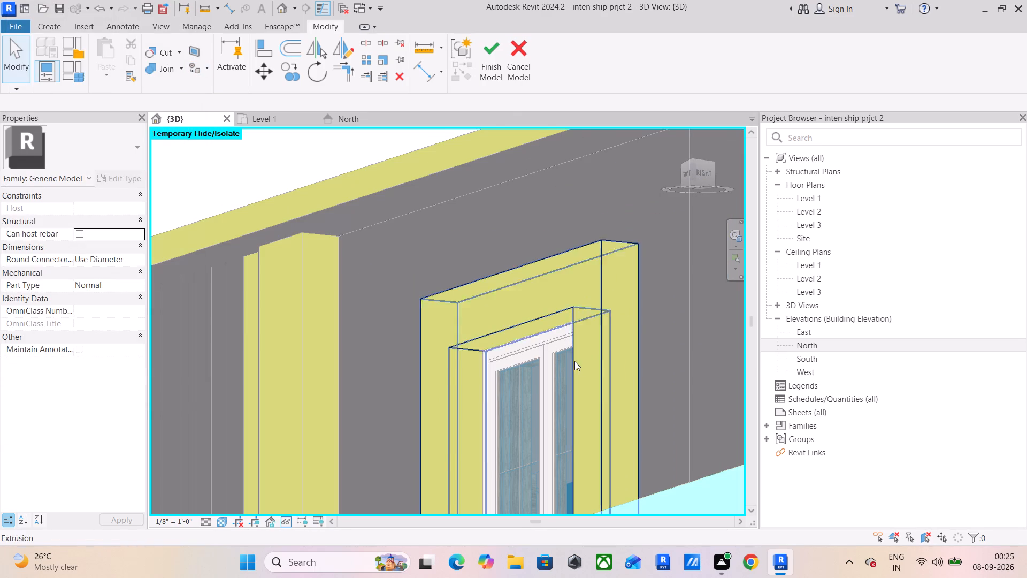
key(Escape)
click(490, 65)
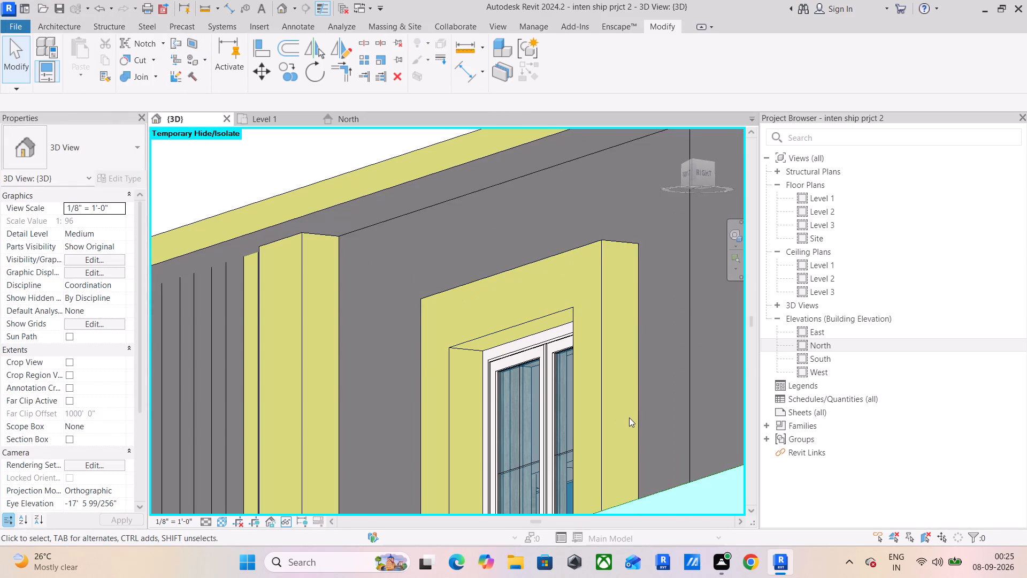
Inspect the finished surround beside the slatted screen and the other window surrounds along the front facade.
shift+middle_drag(633, 365, 633, 368)
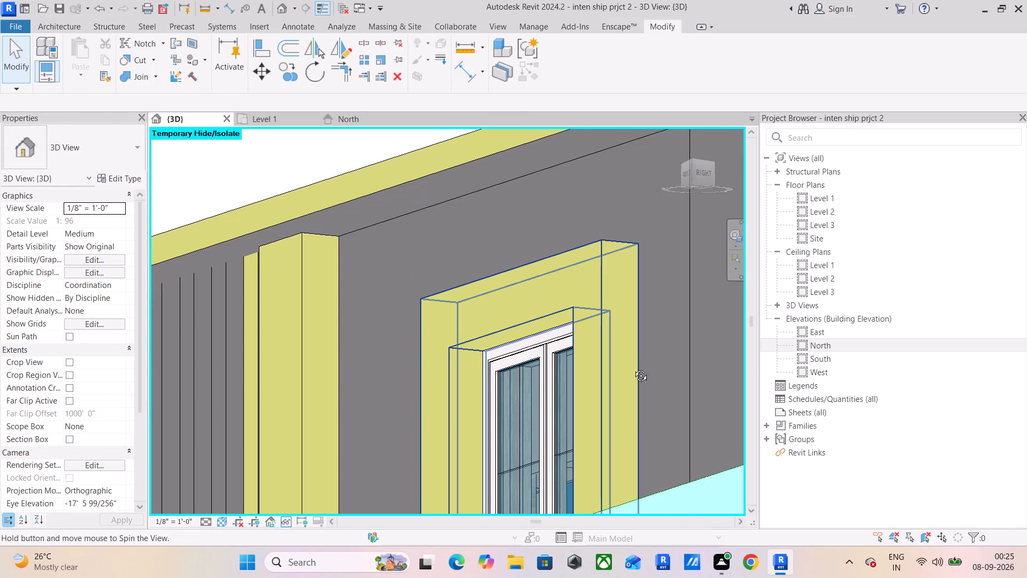
shift+middle_drag(633, 368, 689, 451)
scroll(686, 435, down, 4)
middle_drag(653, 381, 442, 214)
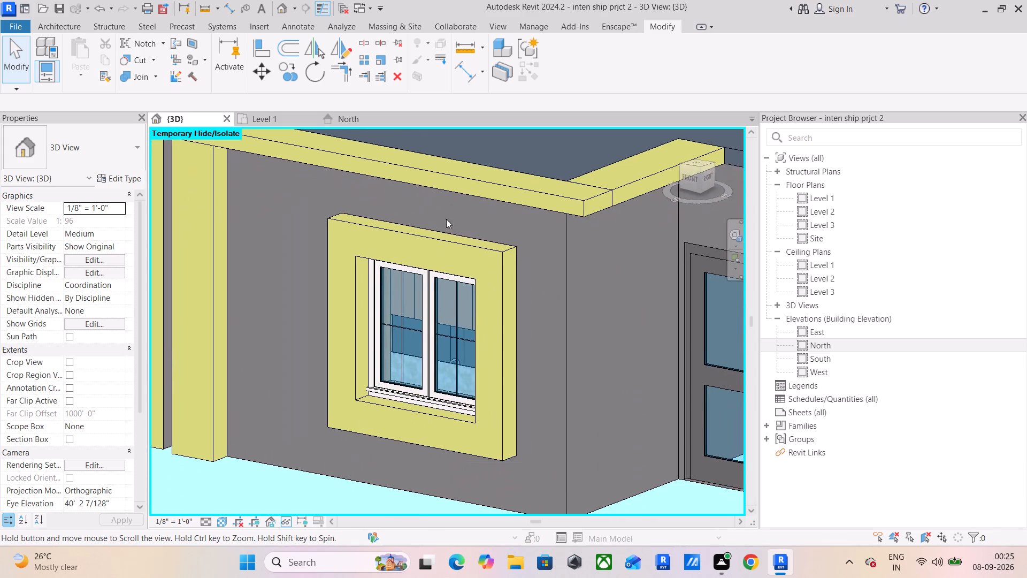
scroll(497, 316, down, 4)
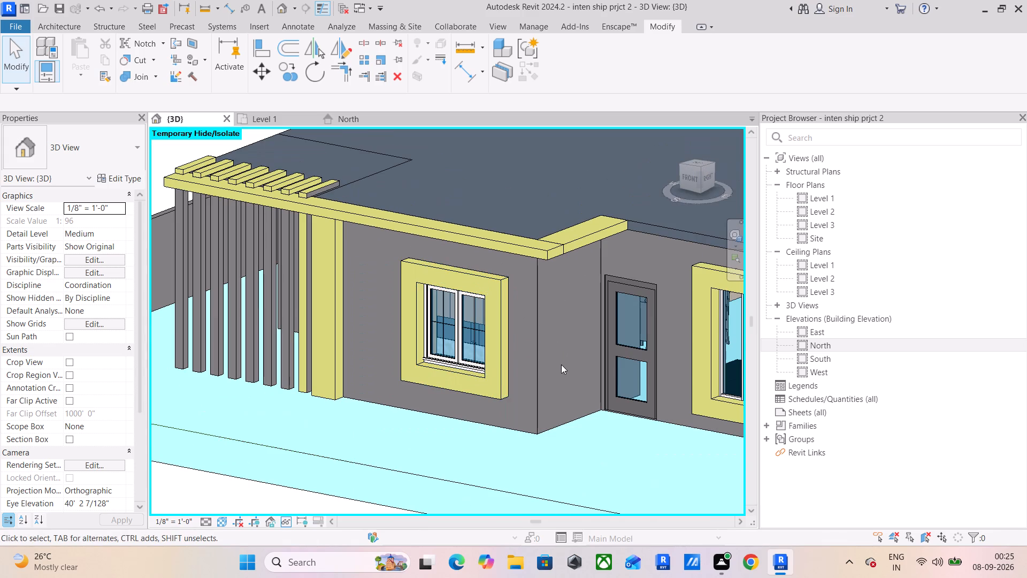
scroll(561, 364, down, 3)
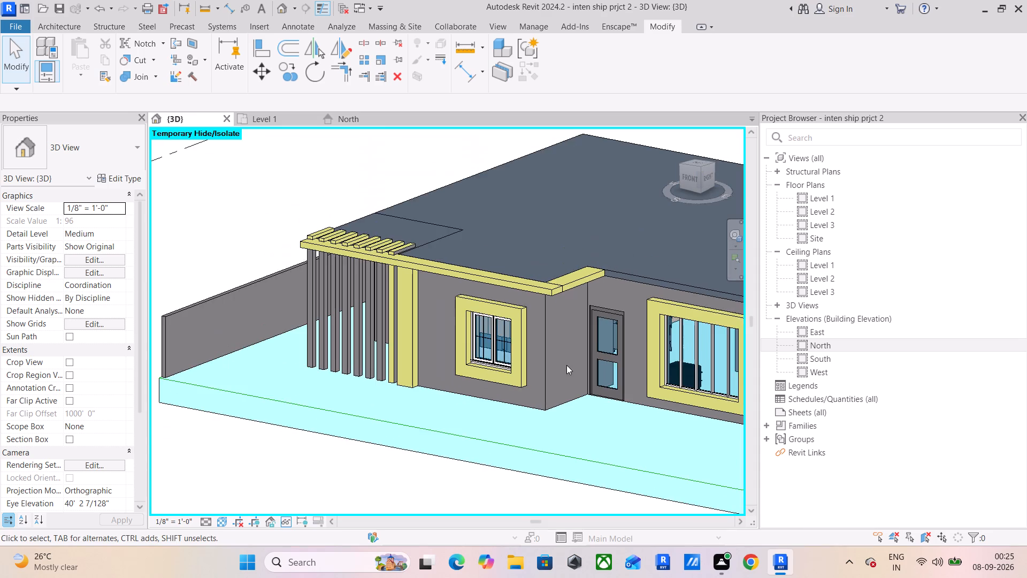
middle_drag(566, 365, 377, 328)
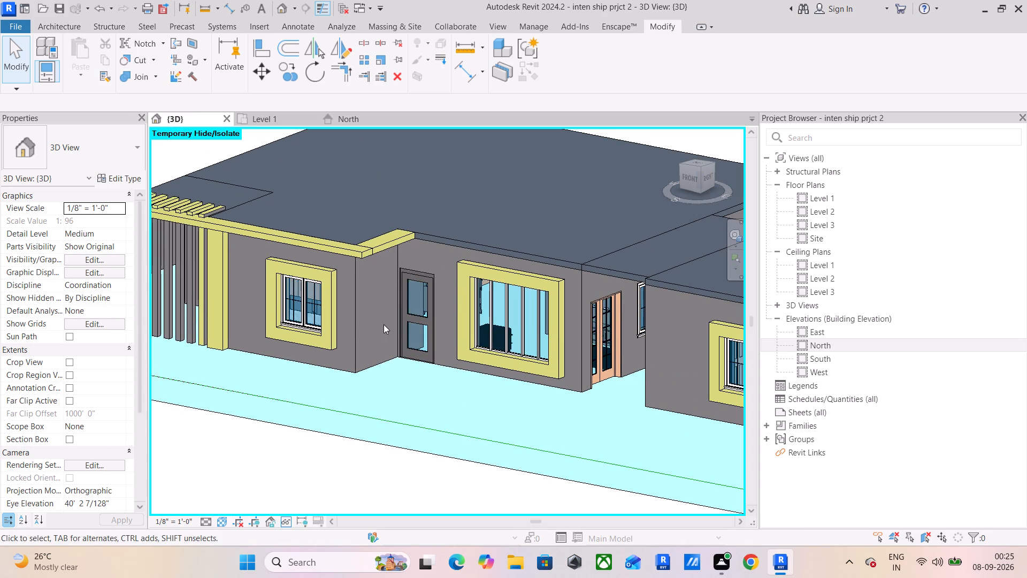
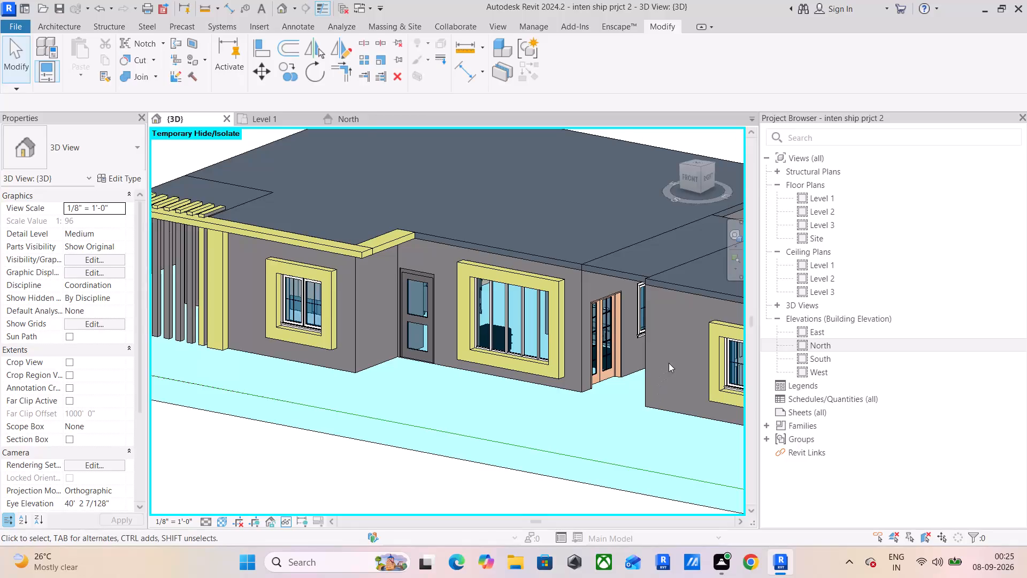
Turn the 3D view to the straight-on Front orientation and examine the facade's window surrounds.
scroll(669, 363, down, 3)
middle_drag(659, 357, 433, 295)
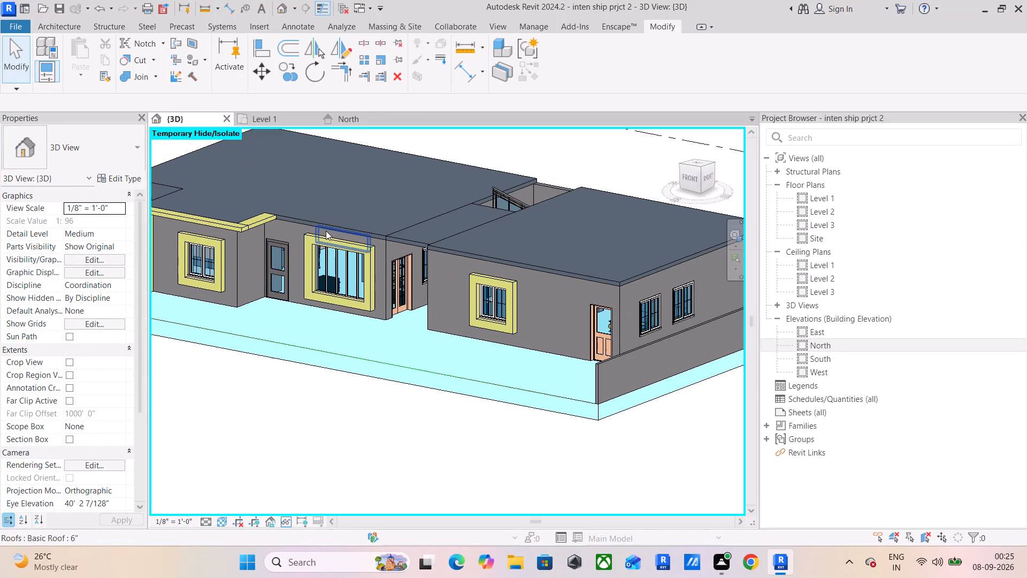
click(695, 177)
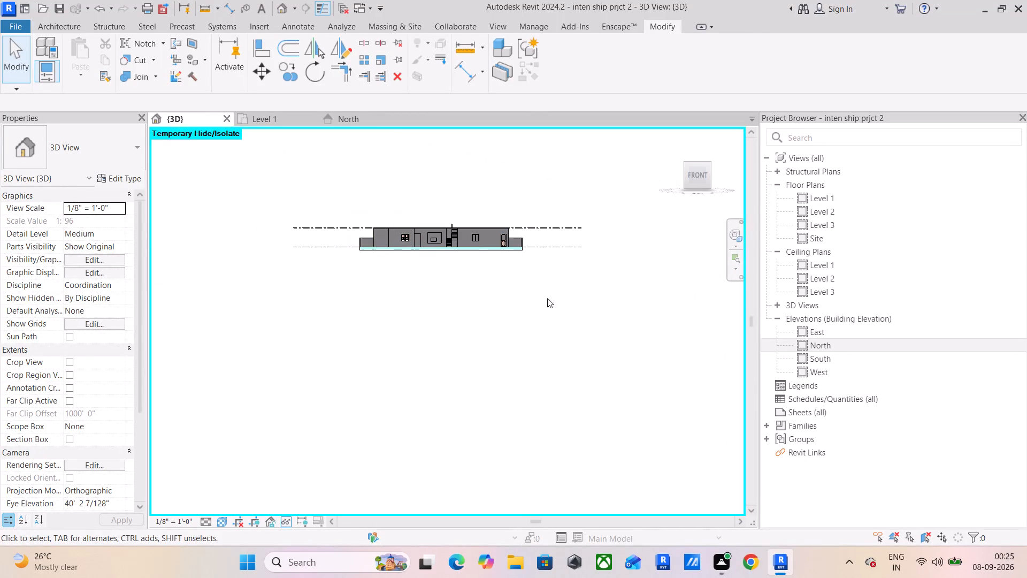
scroll(400, 229, up, 4)
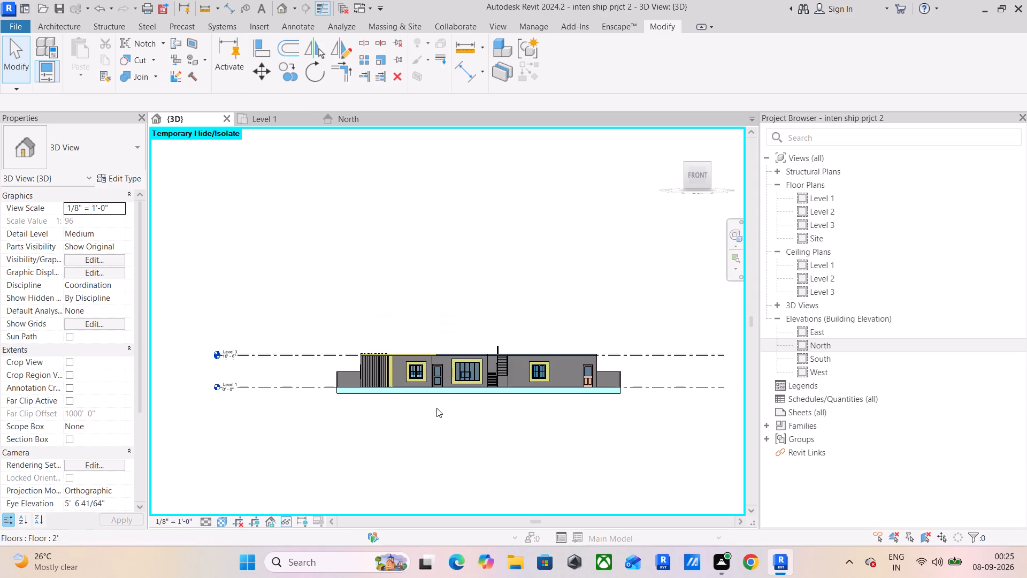
scroll(436, 408, up, 4)
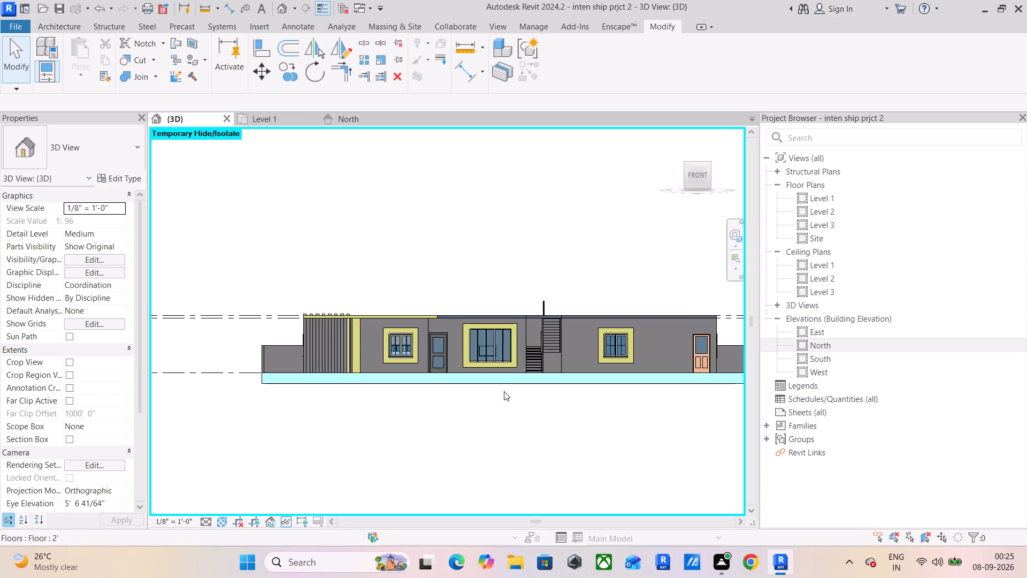
scroll(389, 309, up, 3)
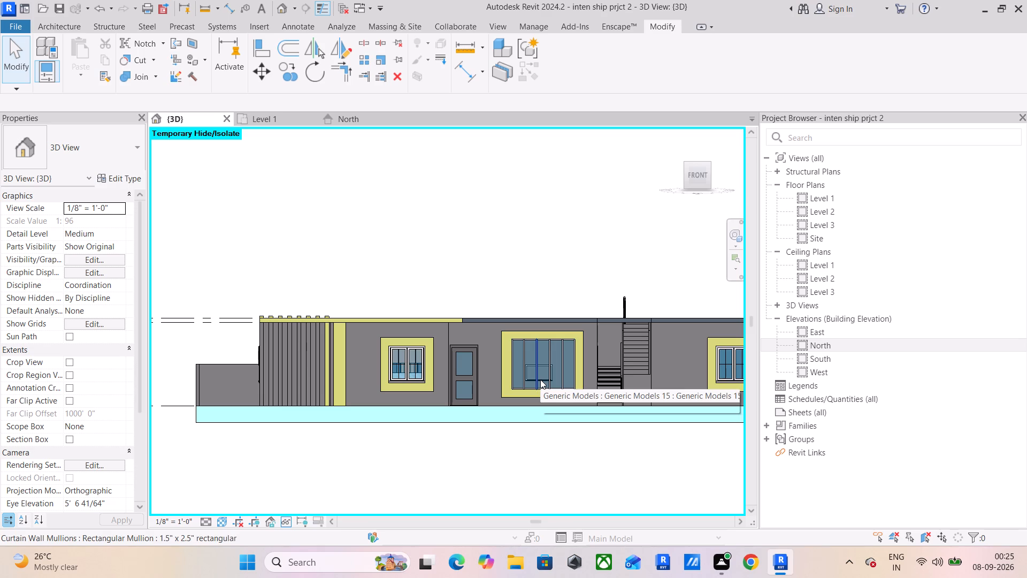
Save the project.
key(ctrl+s)
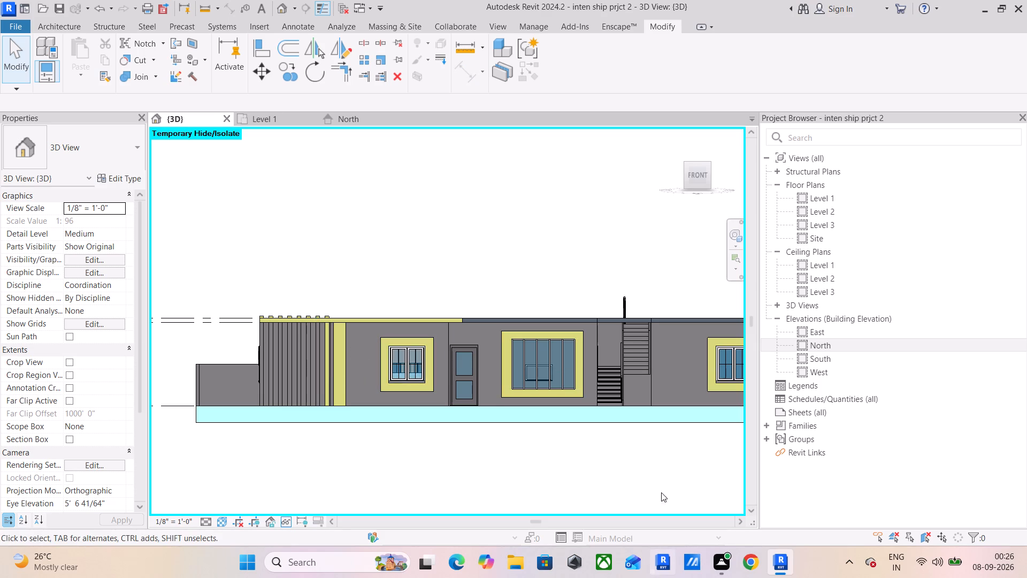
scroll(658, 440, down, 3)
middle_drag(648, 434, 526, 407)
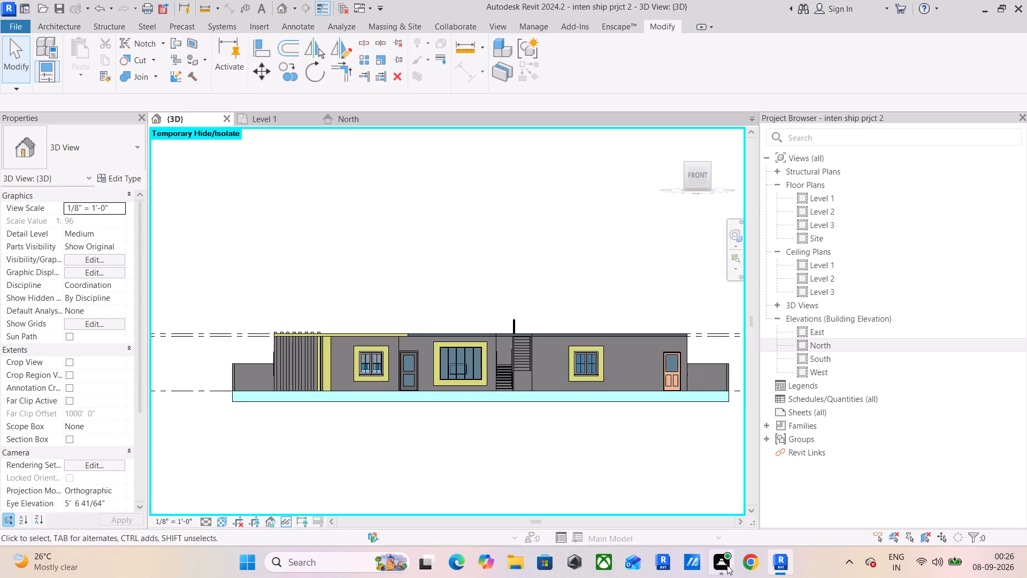
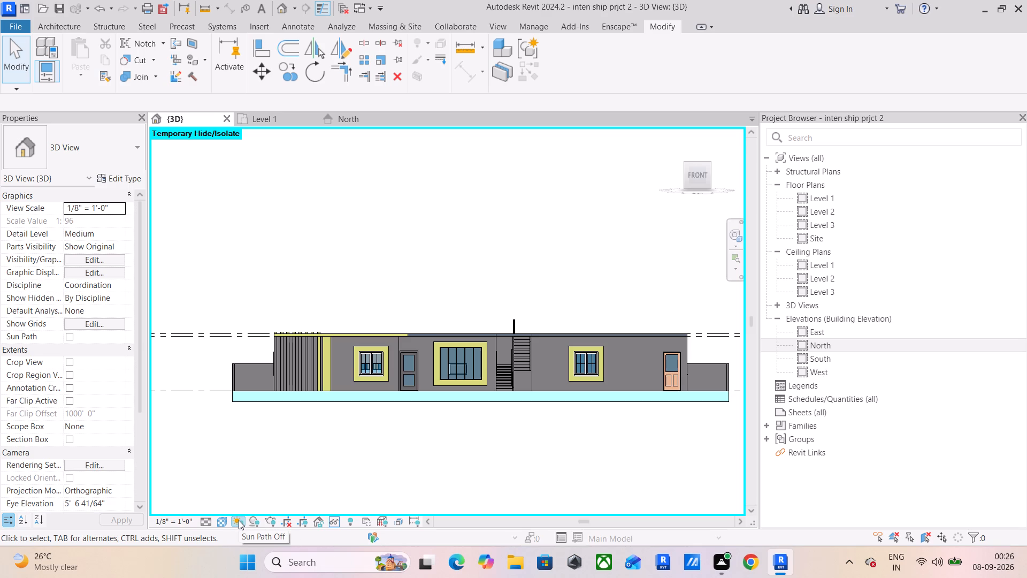
Reset the temporary hide/isolate in the 3D view to restore the hidden elements.
text(hr)
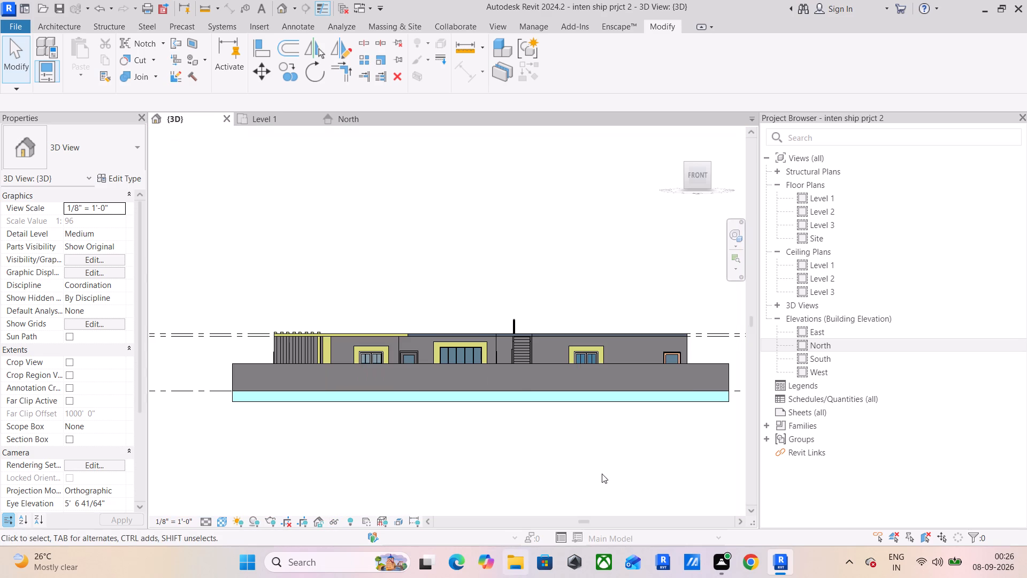
shift+middle_drag(626, 438, 594, 487)
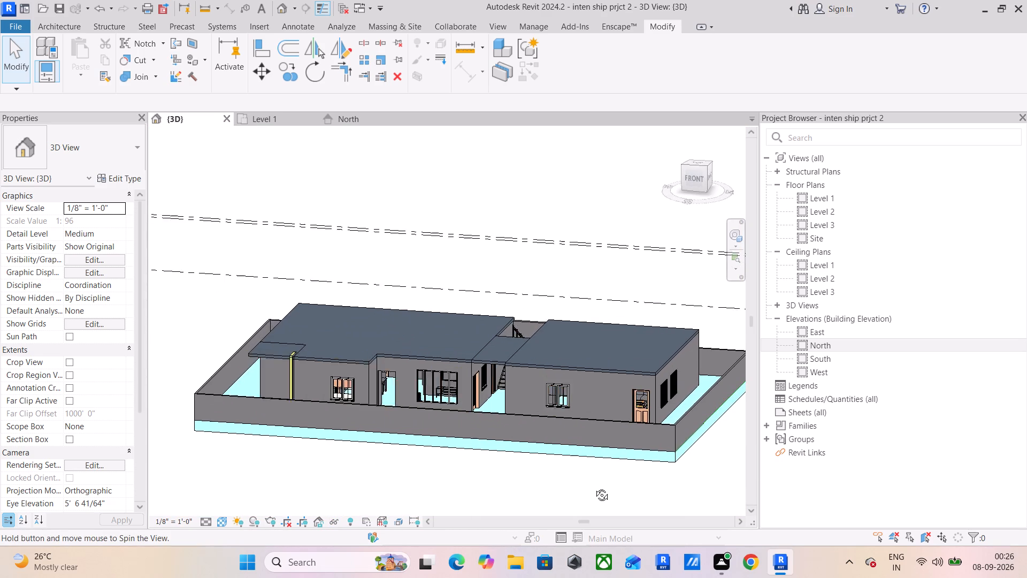
shift+middle_drag(594, 487, 590, 489)
shift+middle_drag(294, 436, 297, 437)
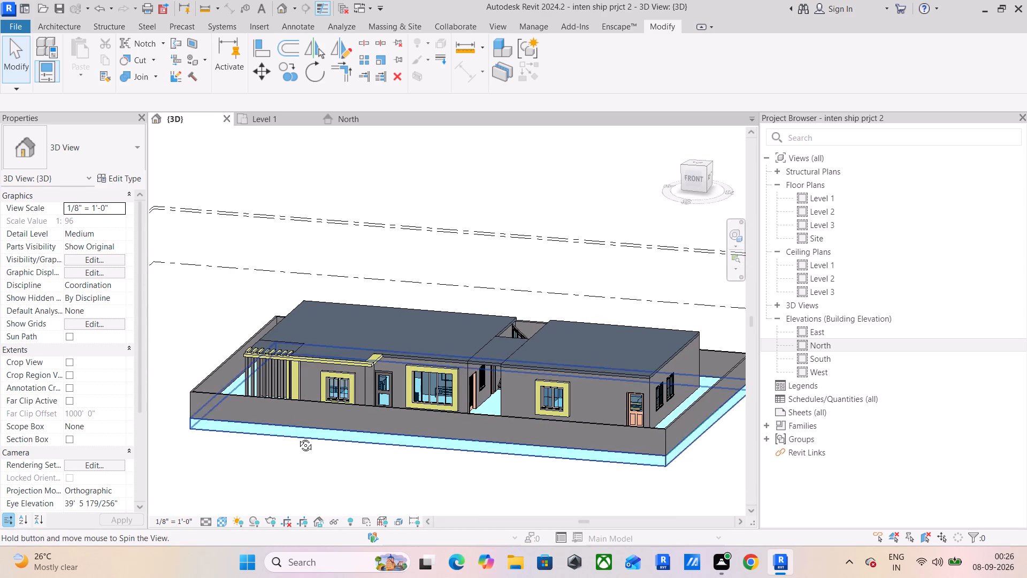
shift+middle_drag(297, 437, 311, 443)
Delete the four 4.5" boundary walls enclosing the building in the Level 1 floor plan.
click(277, 120)
scroll(502, 291, down, 5)
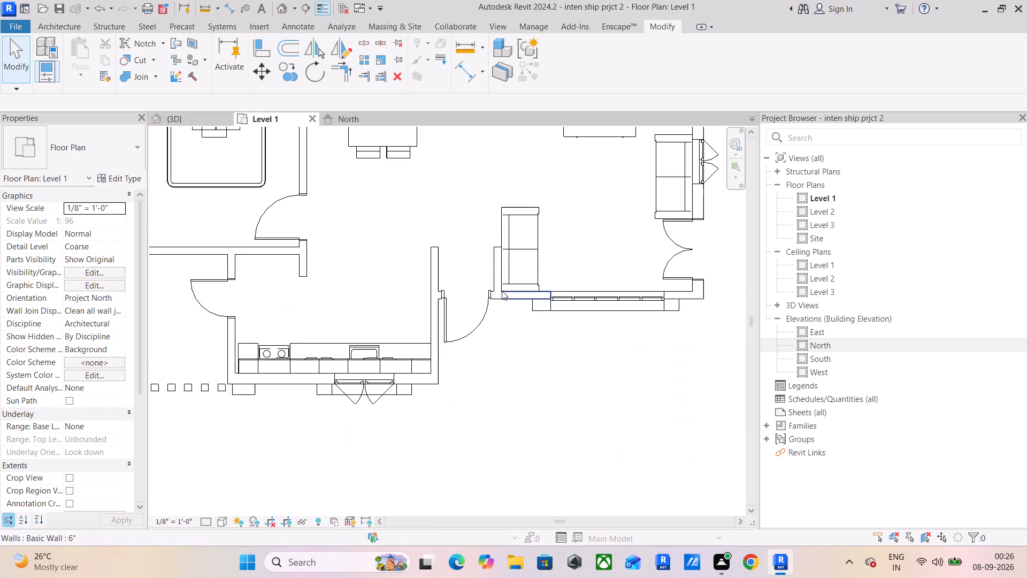
middle_drag(470, 344, 545, 187)
scroll(502, 254, down, 3)
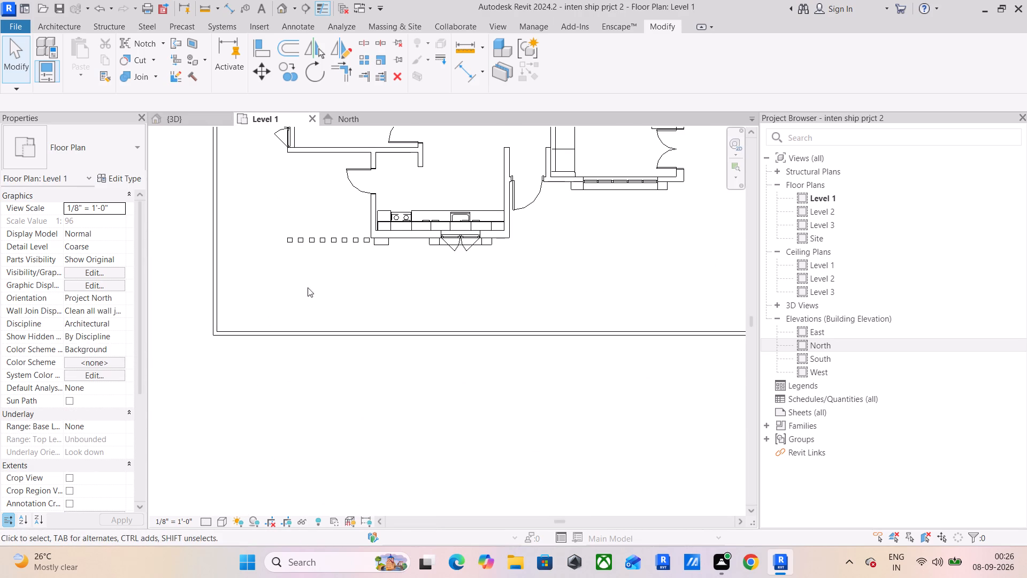
click(290, 331)
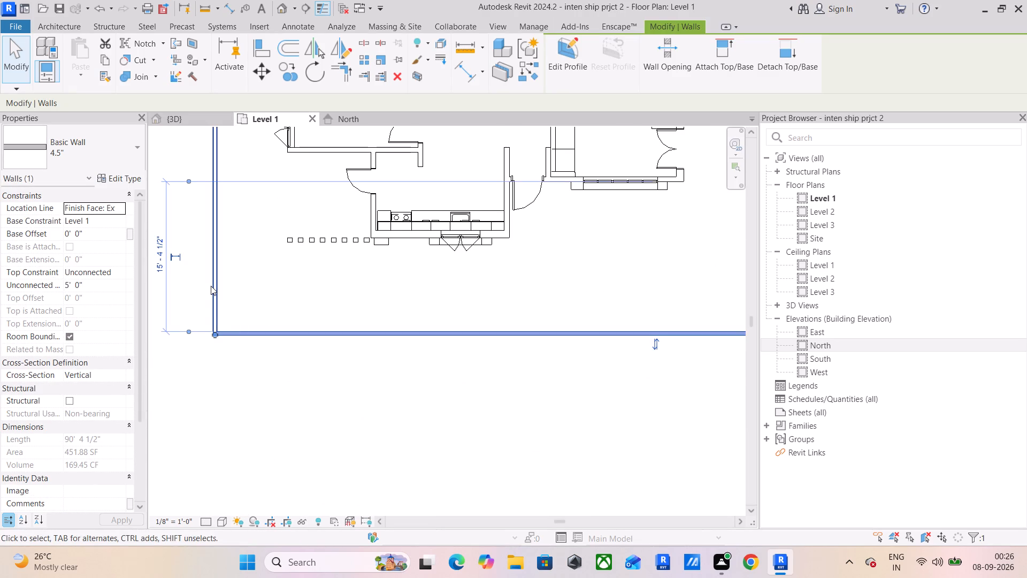
ctrl+click(211, 284)
scroll(251, 235, down, 6)
middle_drag(311, 195, 288, 304)
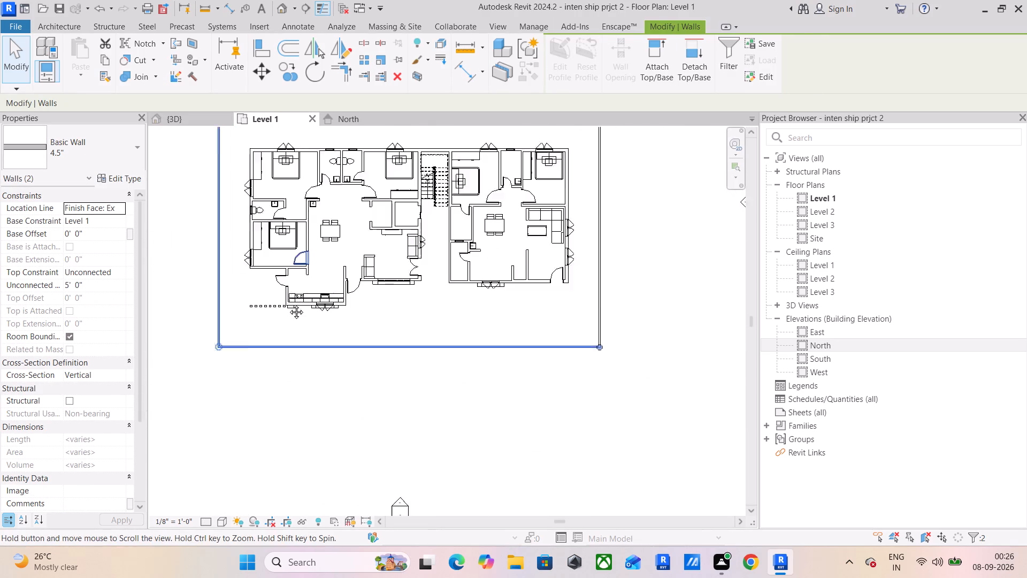
middle_drag(288, 304, 288, 311)
ctrl+click(320, 164)
ctrl+click(595, 252)
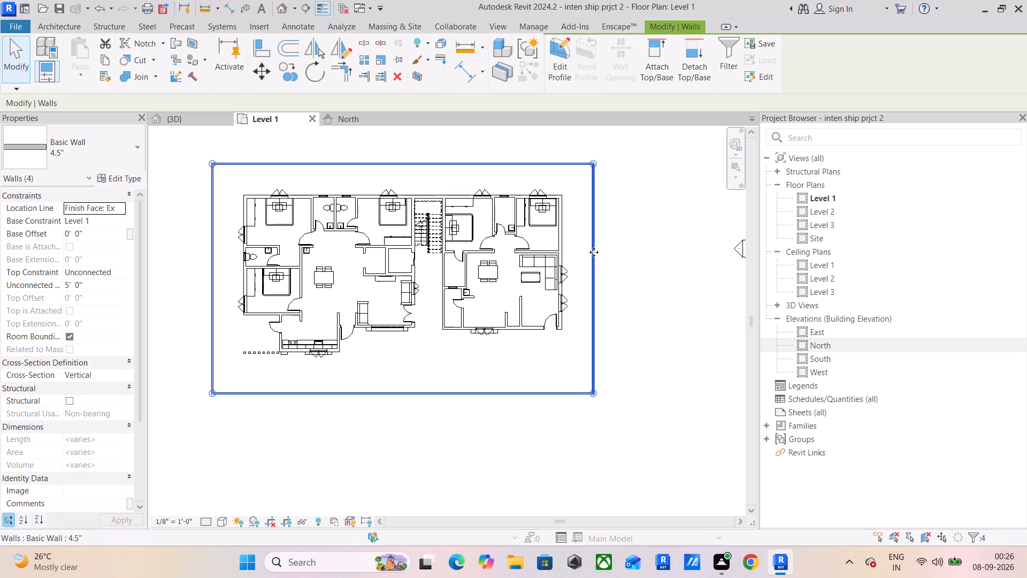
key(Delete)
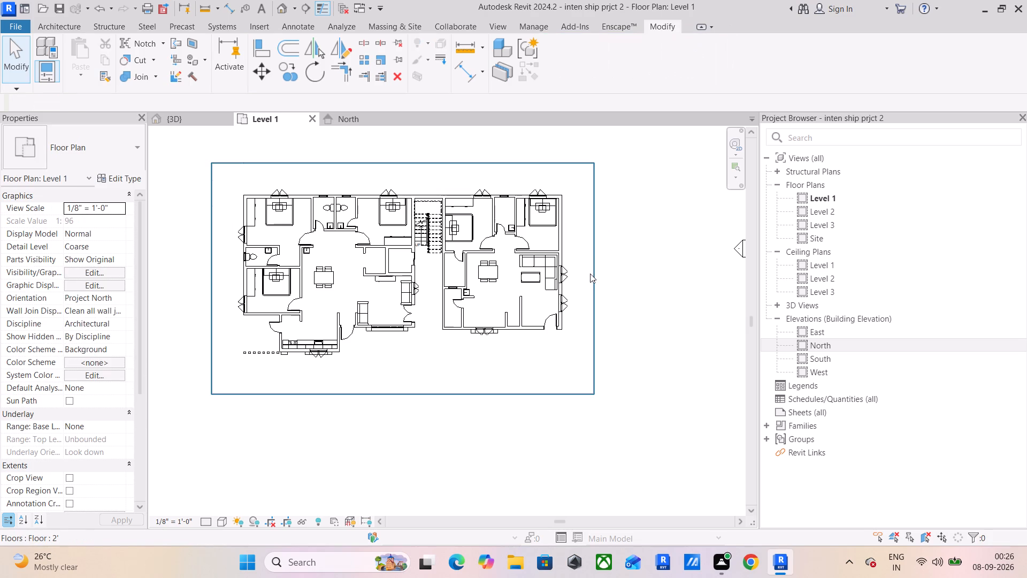
Return to the 3D view and save the project.
click(186, 112)
click(183, 121)
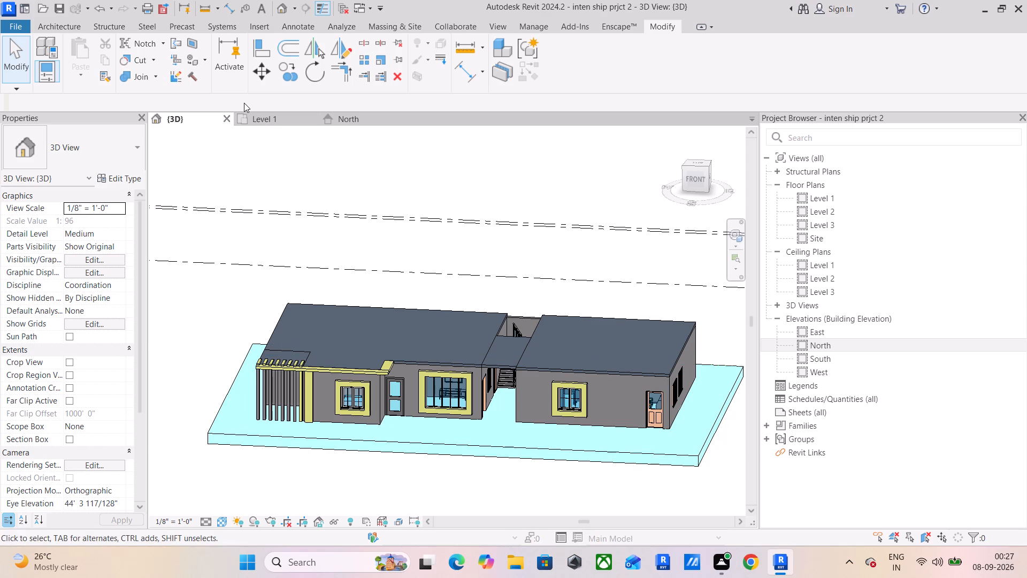
key(ctrl+s)
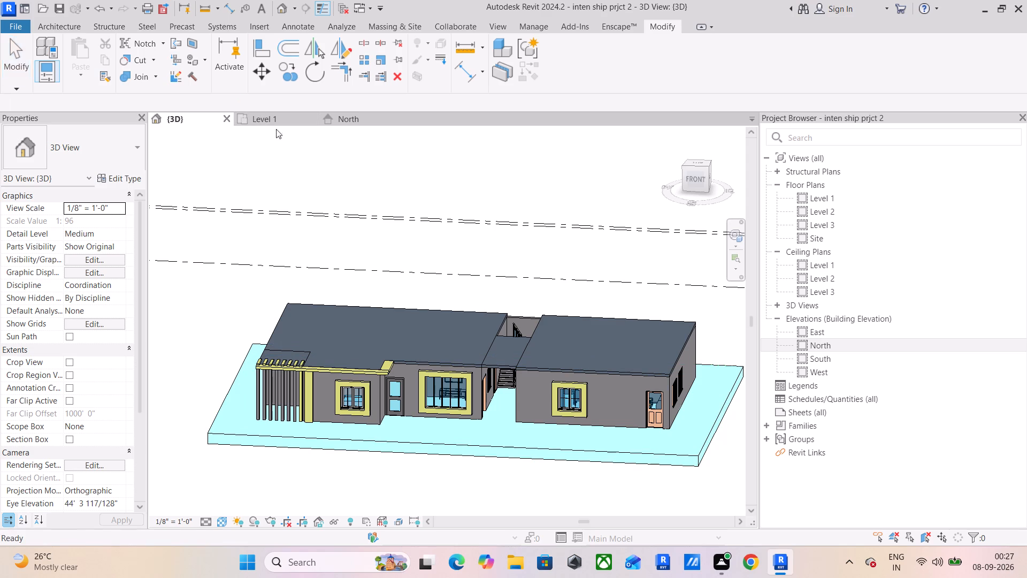
Export the current 3D view as a PDF named inten ship prjct 2 into the D:\revit proects folder.
click(10, 25)
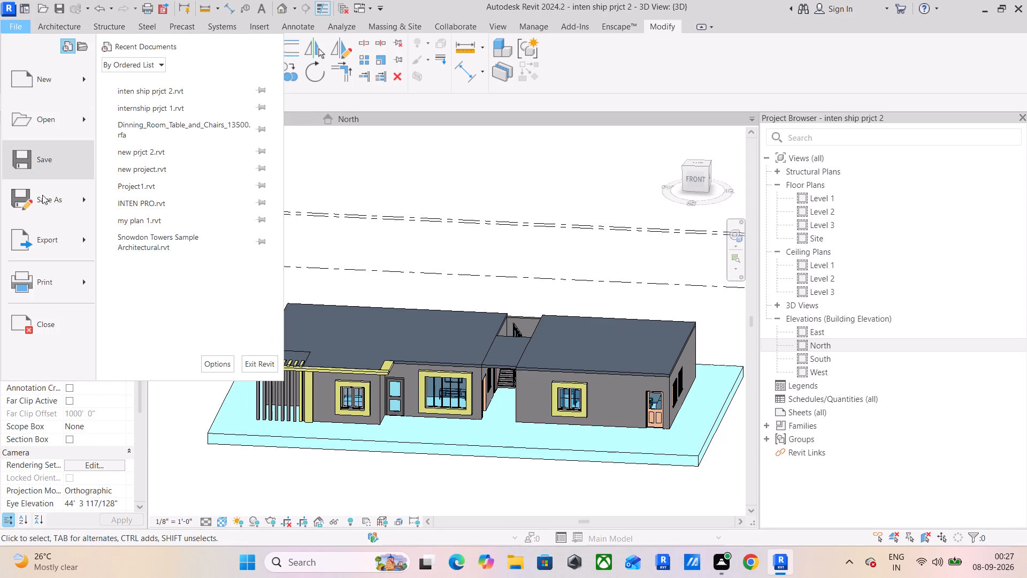
click(47, 257)
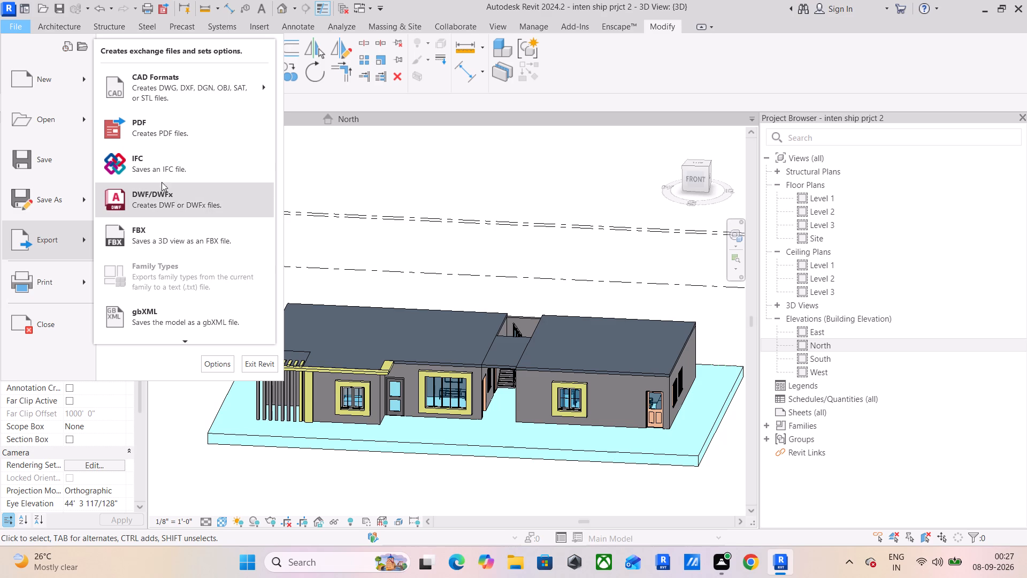
click(167, 124)
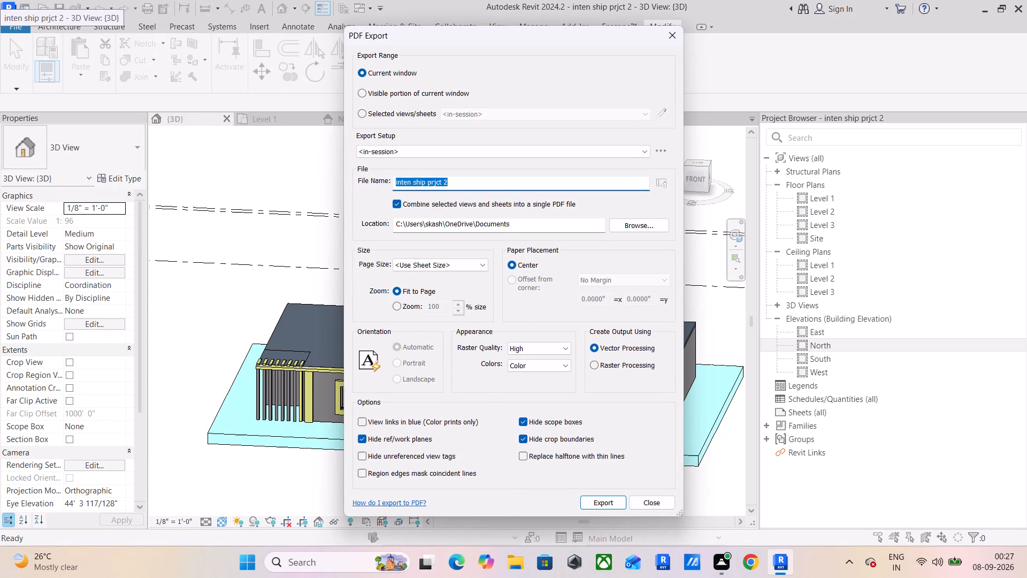
click(638, 220)
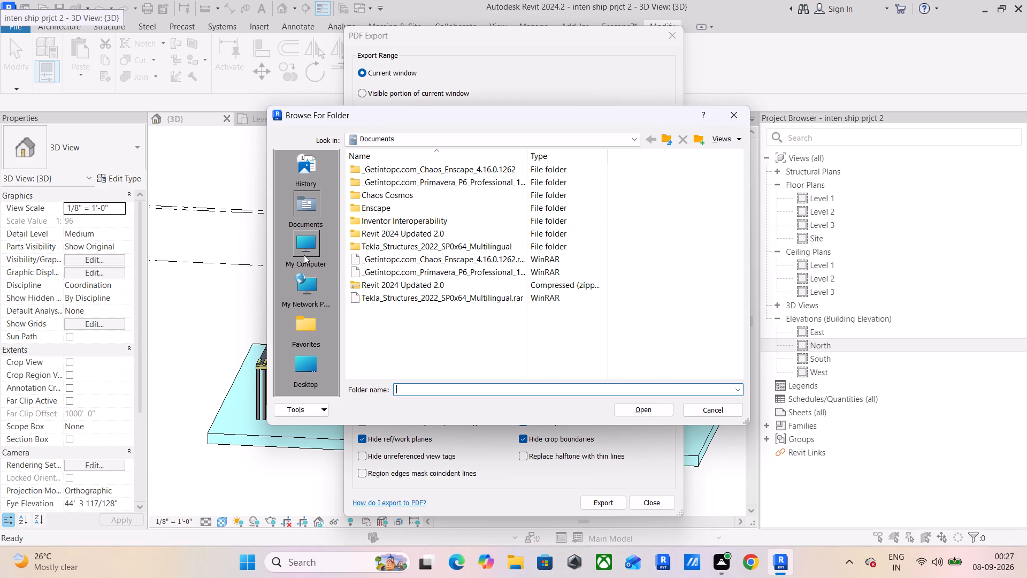
double_click(304, 255)
double_click(417, 200)
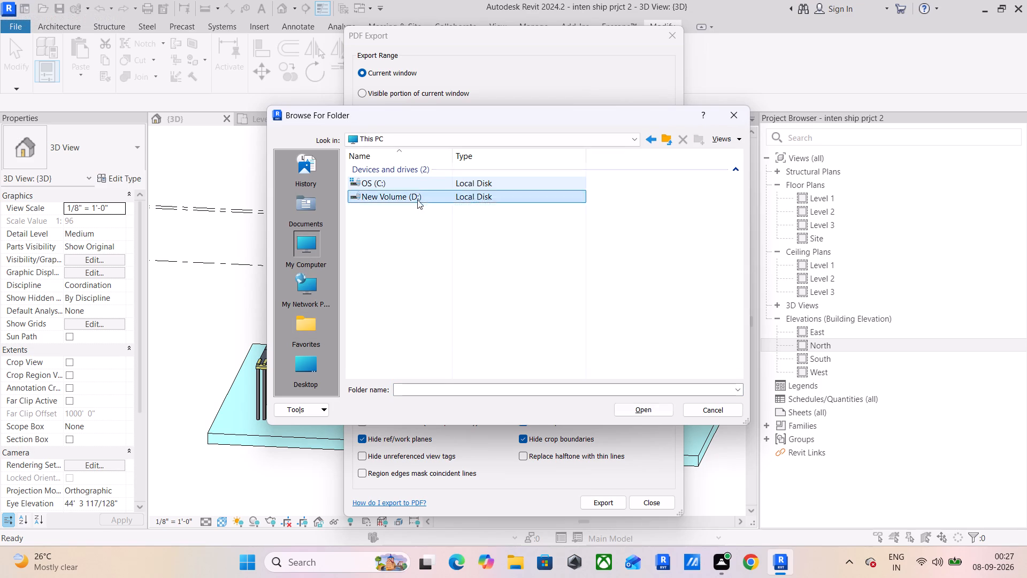
double_click(401, 181)
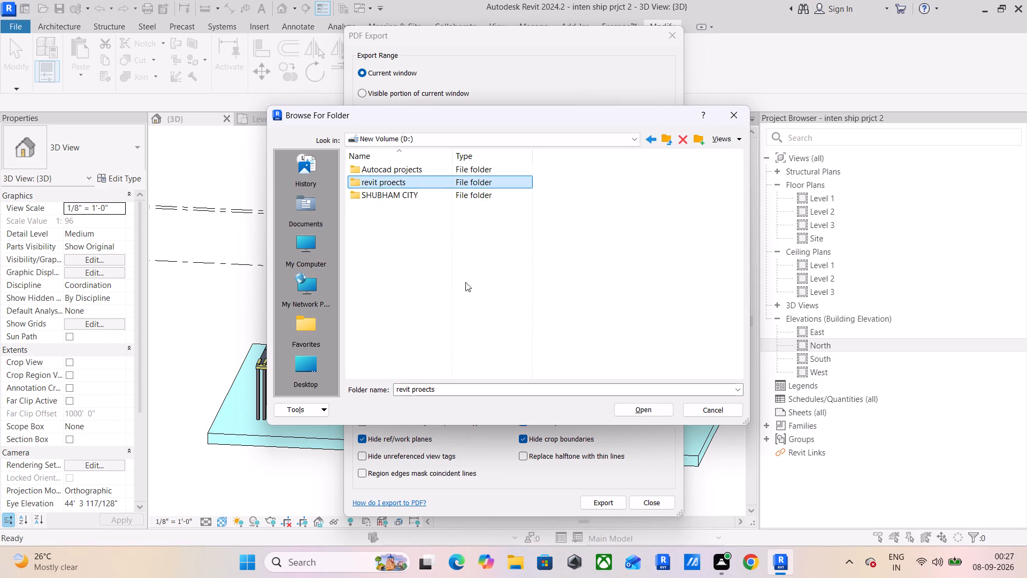
double_click(484, 181)
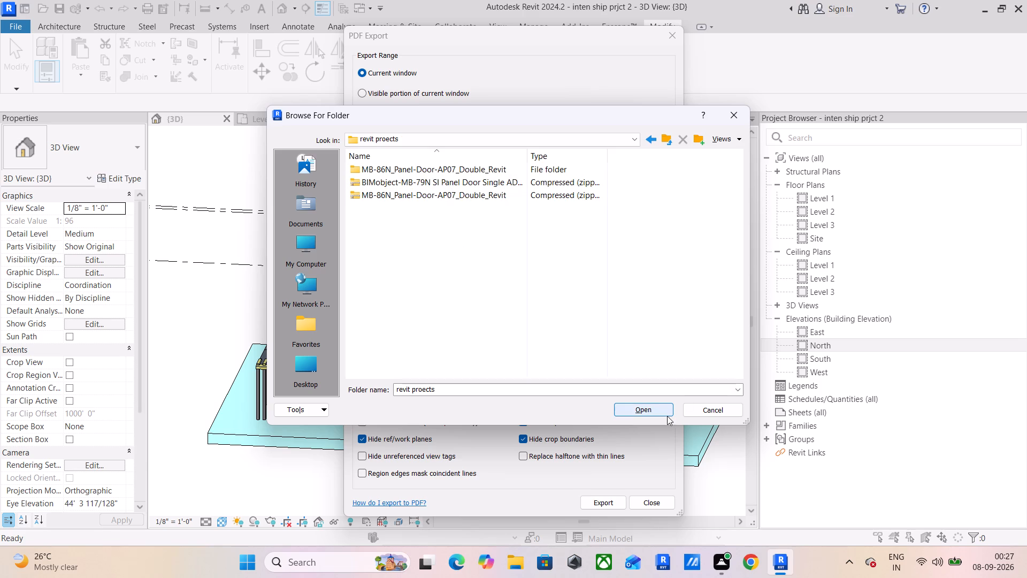
click(655, 404)
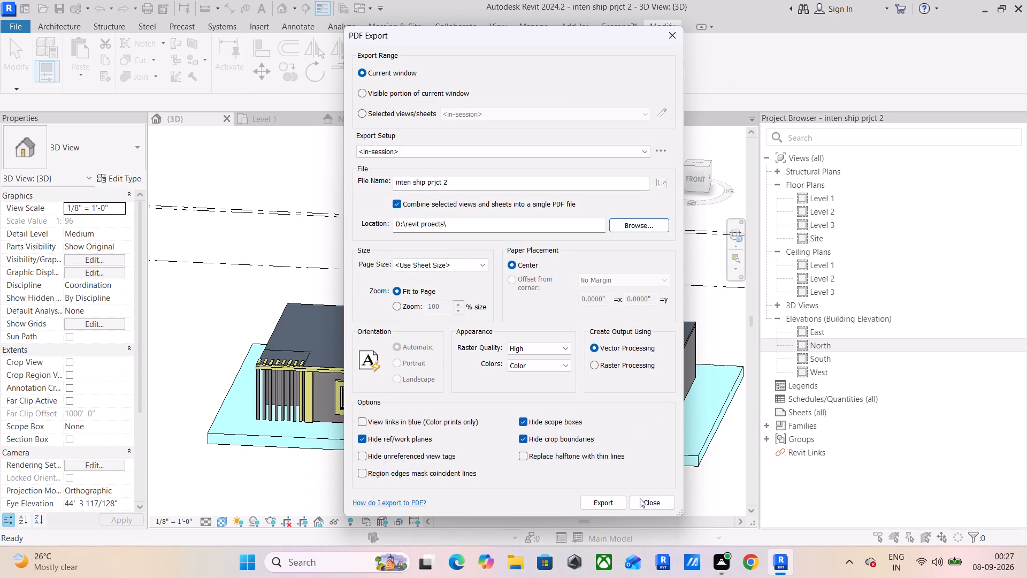
click(609, 500)
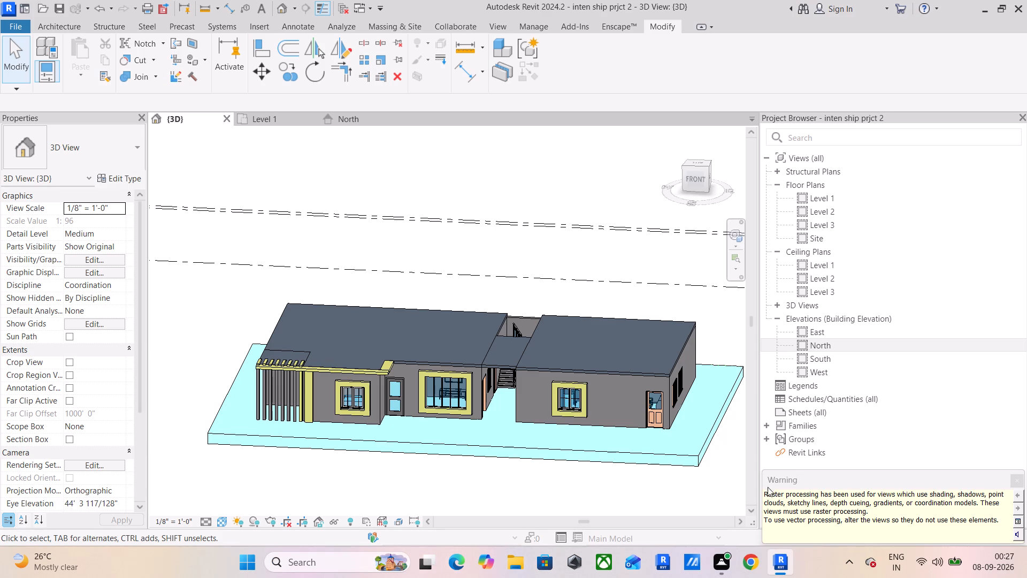
click(1020, 479)
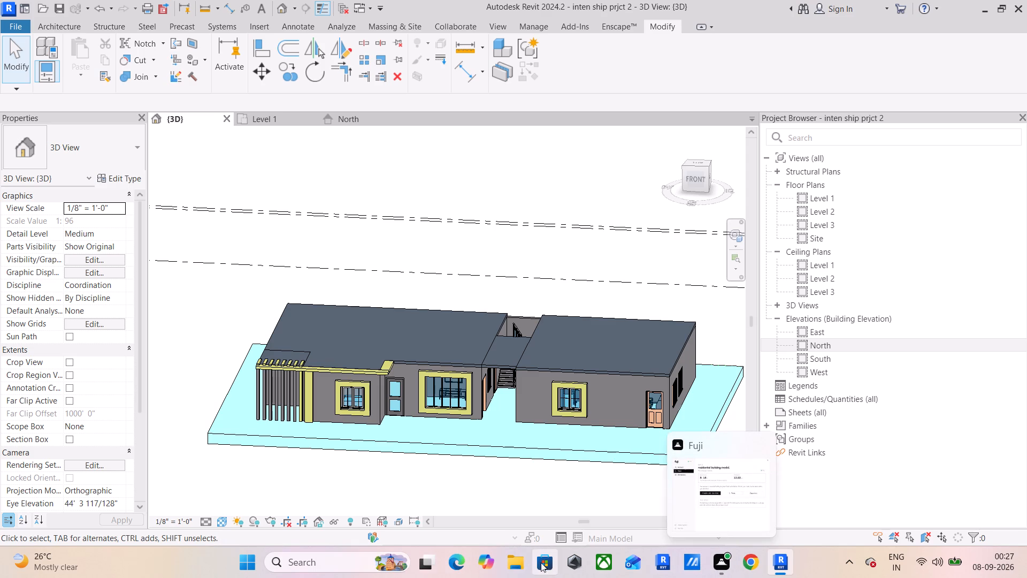
In File Explorer, open the exported inten ship prjct 2 PDF from D:\revit proects, examine its page, and close it.
click(522, 559)
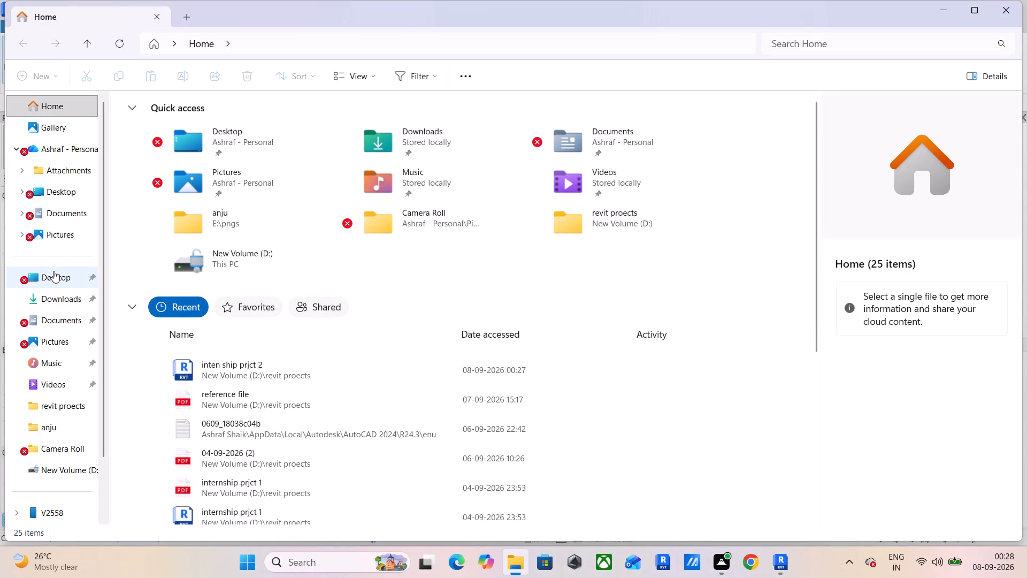
scroll(69, 361, down, 3)
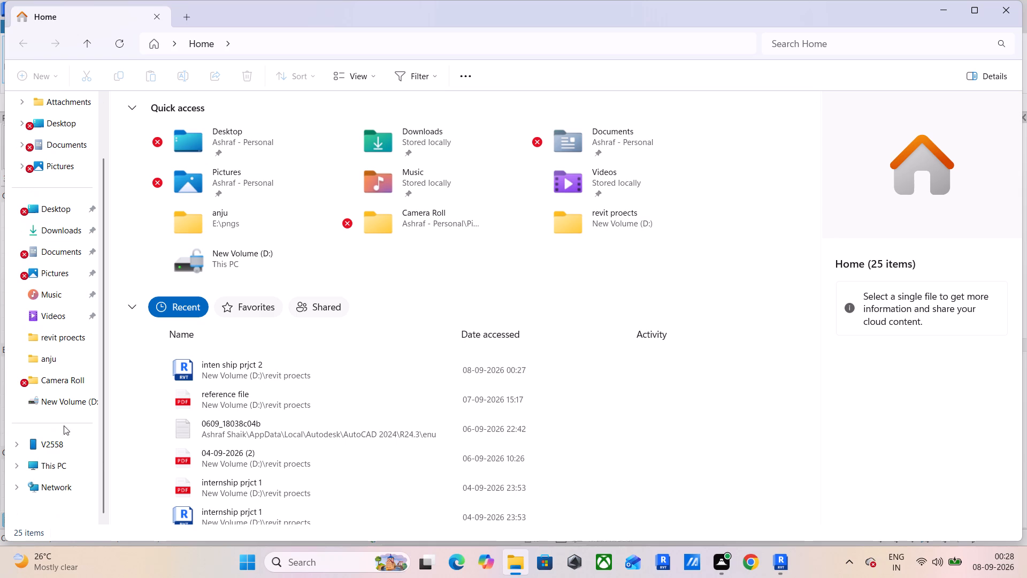
click(65, 399)
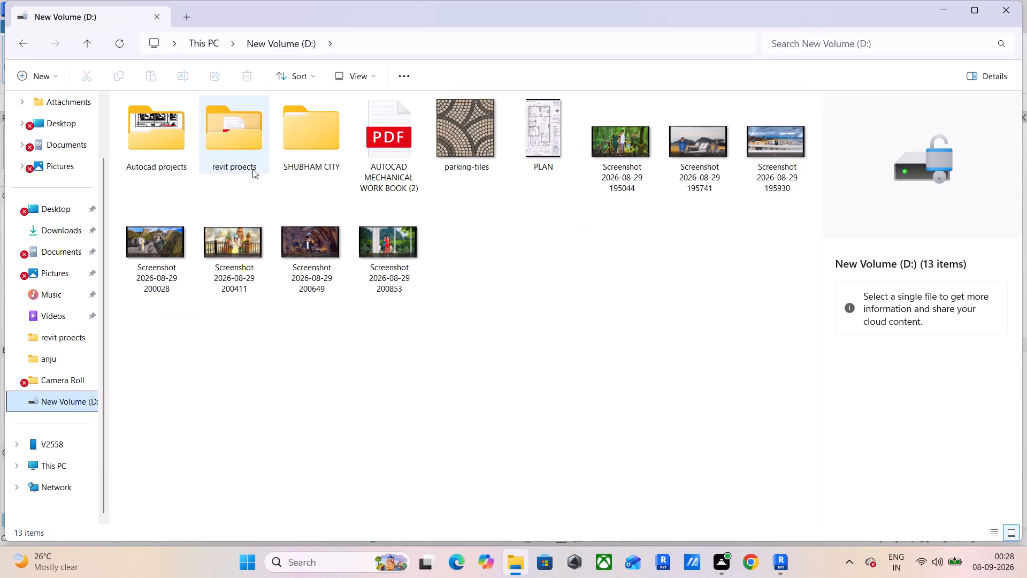
double_click(229, 137)
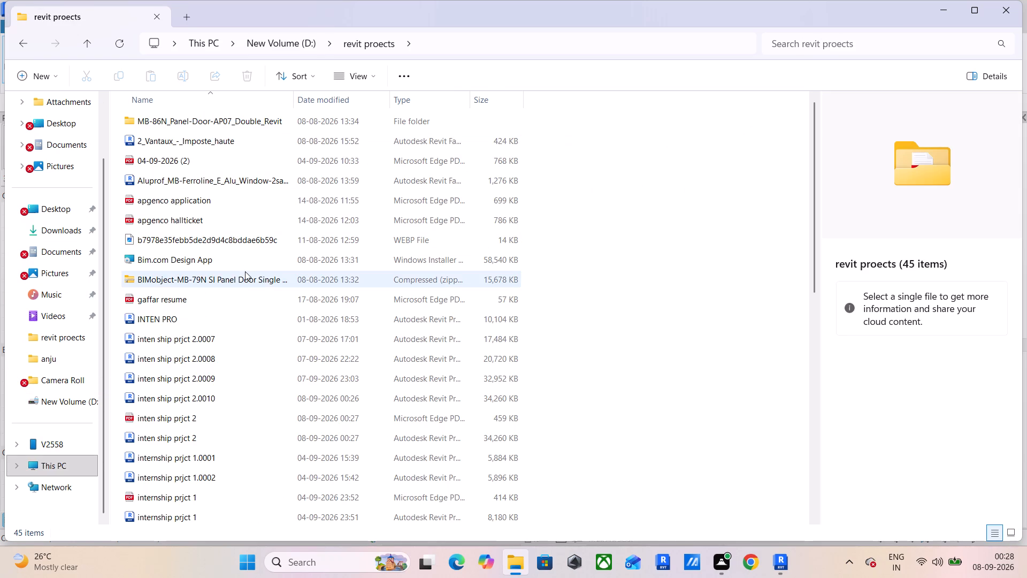
scroll(242, 288, down, 10)
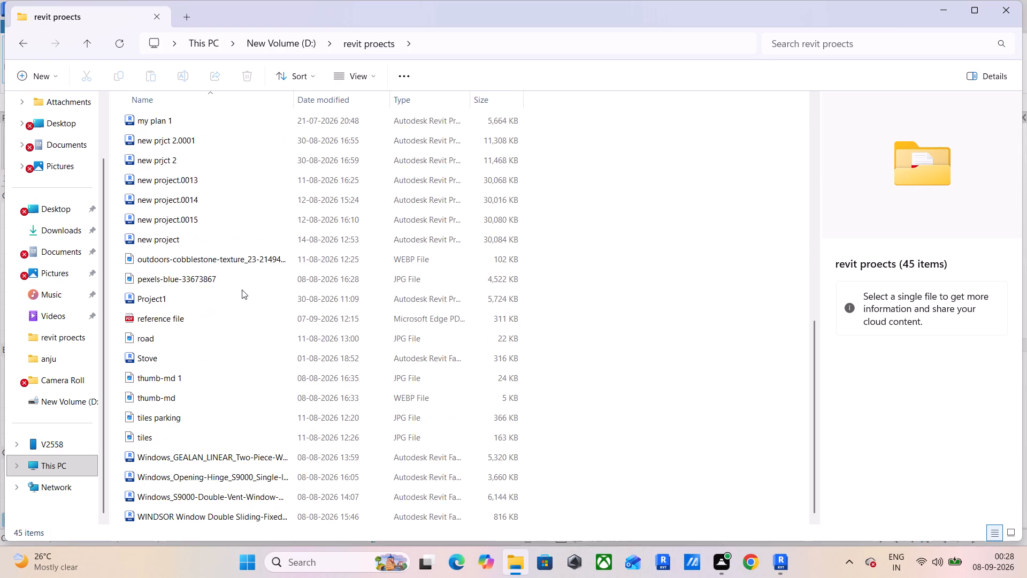
scroll(242, 290, down, 3)
scroll(172, 314, up, 3)
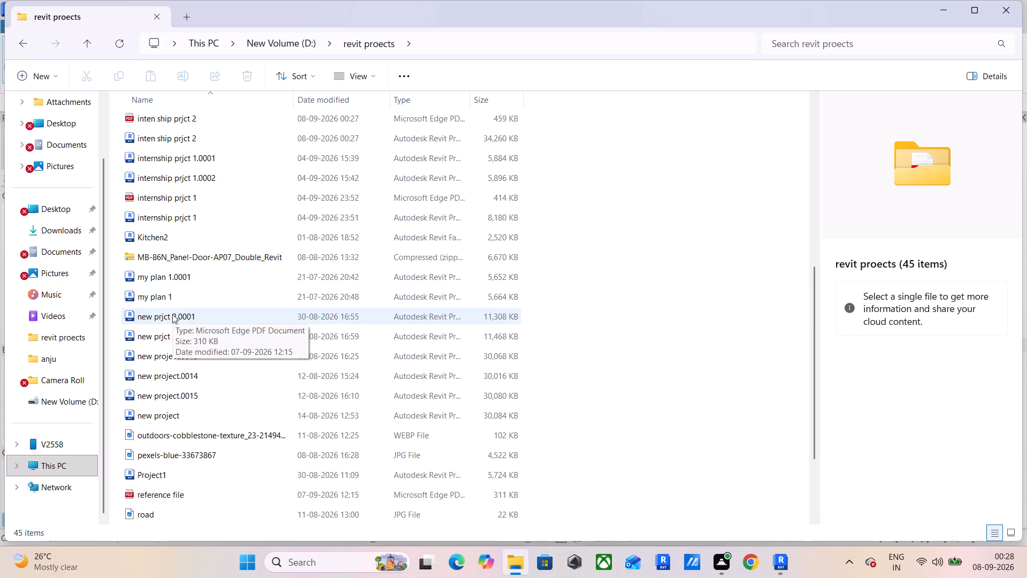
scroll(187, 201, up, 1)
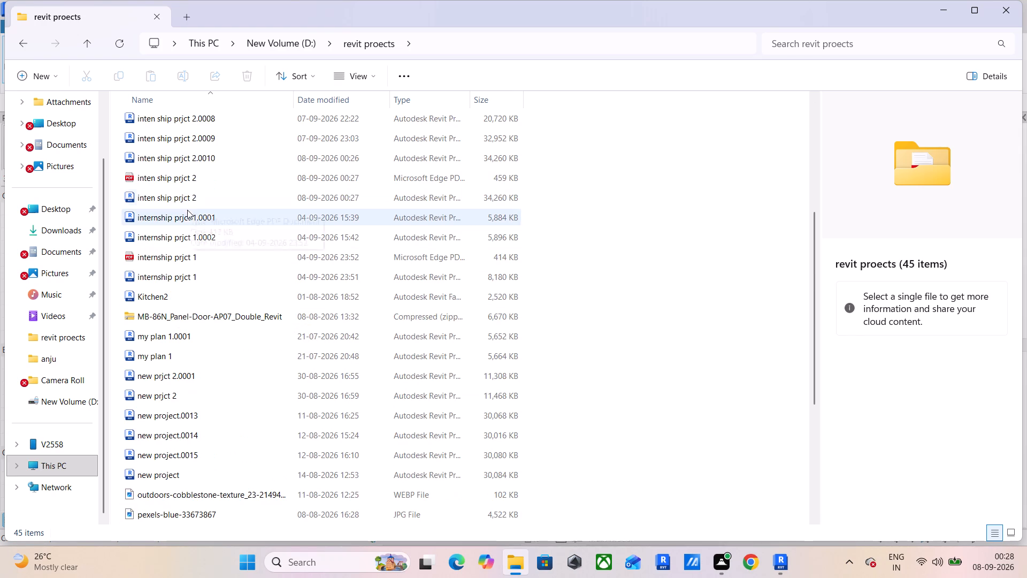
double_click(187, 184)
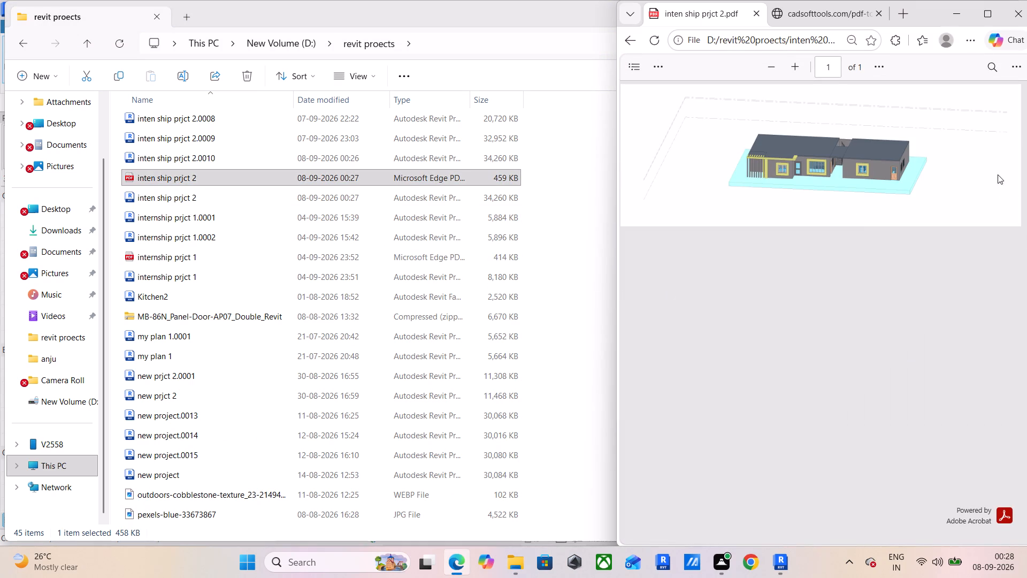
scroll(998, 174, up, 4)
scroll(809, 193, up, 3)
click(1019, 10)
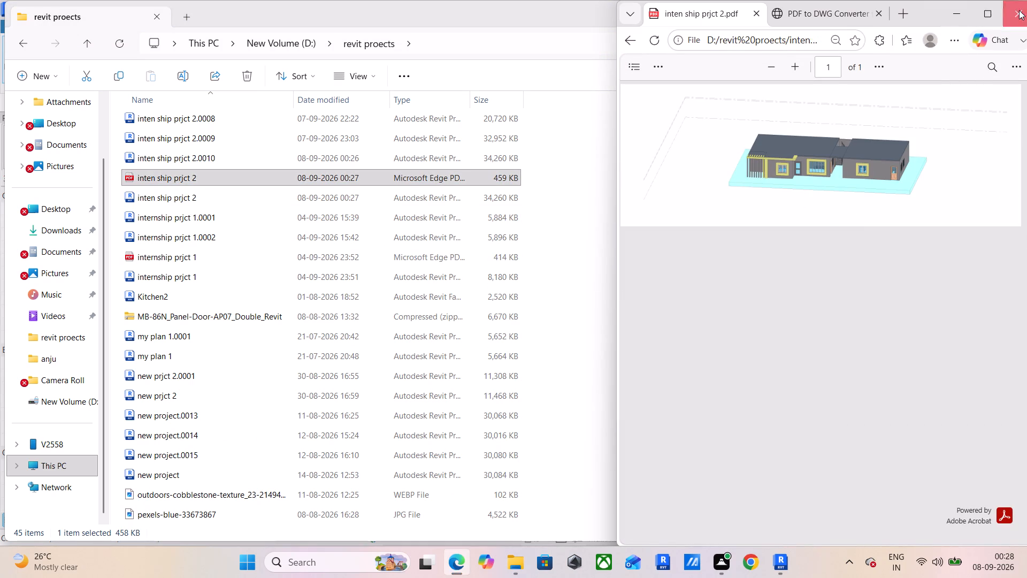